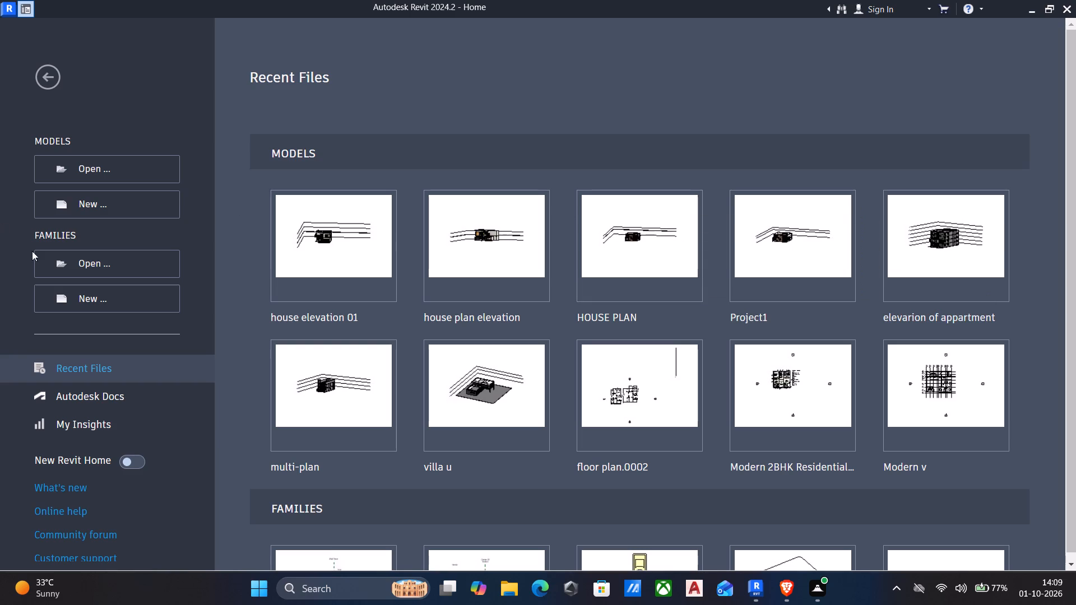
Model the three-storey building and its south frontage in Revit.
Create a new project from the default template.
{"action": "left_click", "coordinate": [91, 208]}
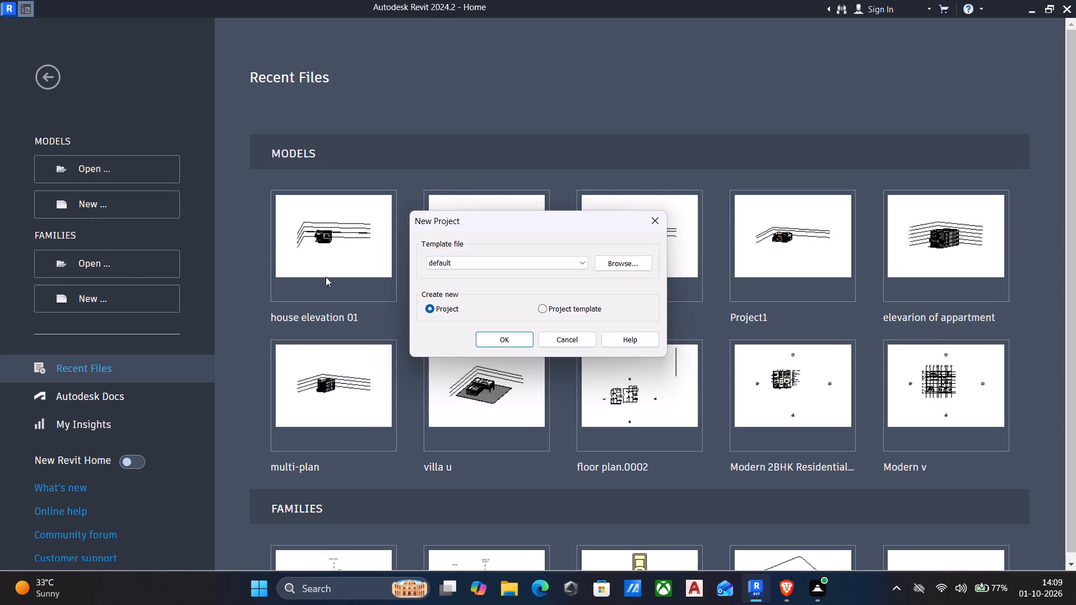
{"action": "left_click", "coordinate": [477, 337]}
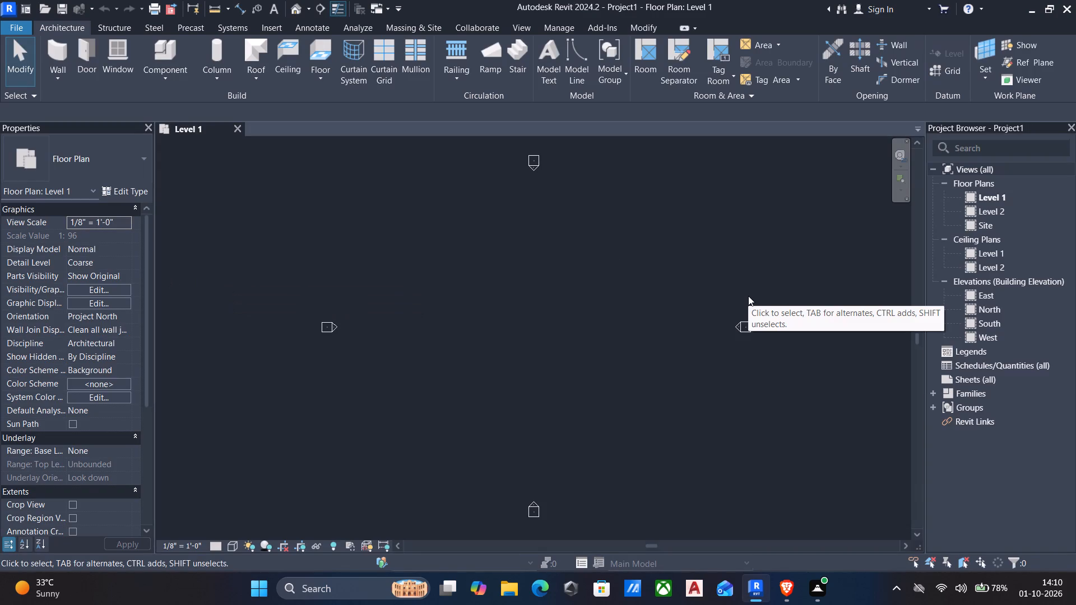
Set the project's length units to round to the nearest 1/4".
{"action": "type", "text": "un"}
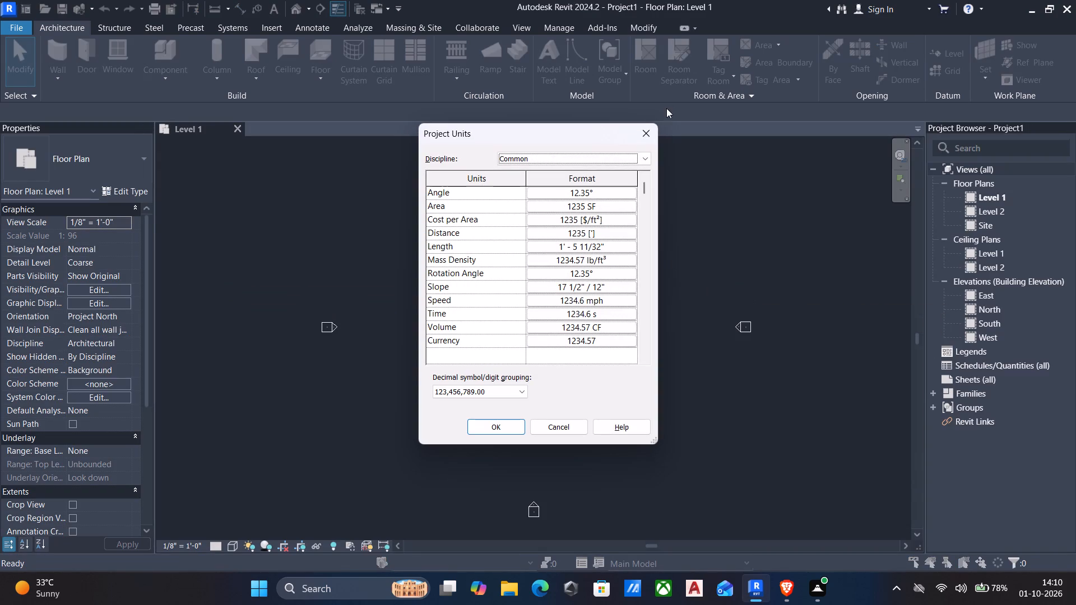
{"action": "left_click", "coordinate": [605, 248]}
{"action": "left_click", "coordinate": [496, 254]}
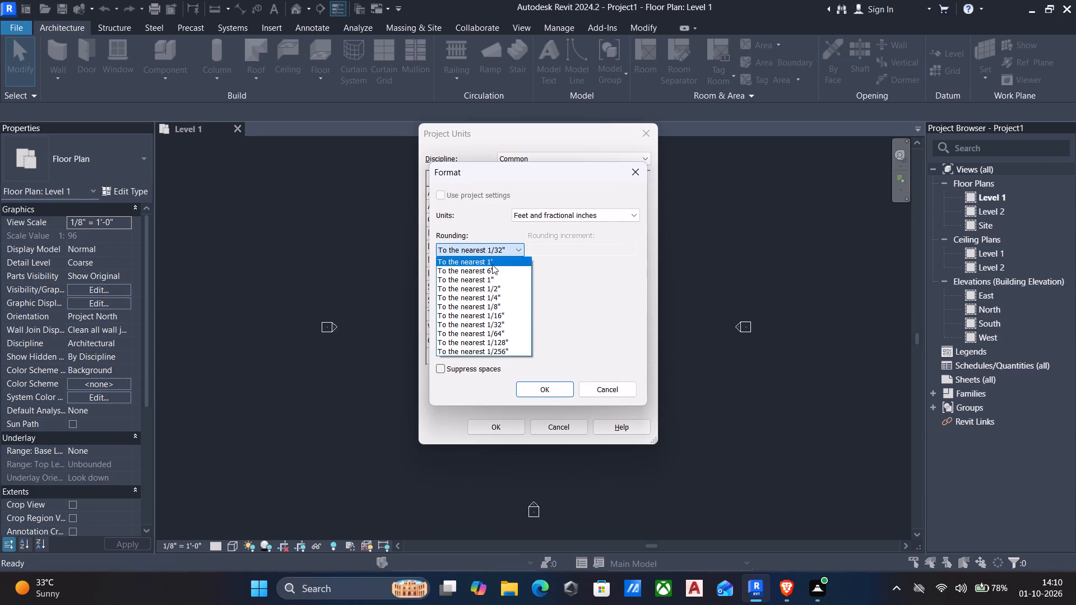
{"action": "left_click", "coordinate": [493, 294]}
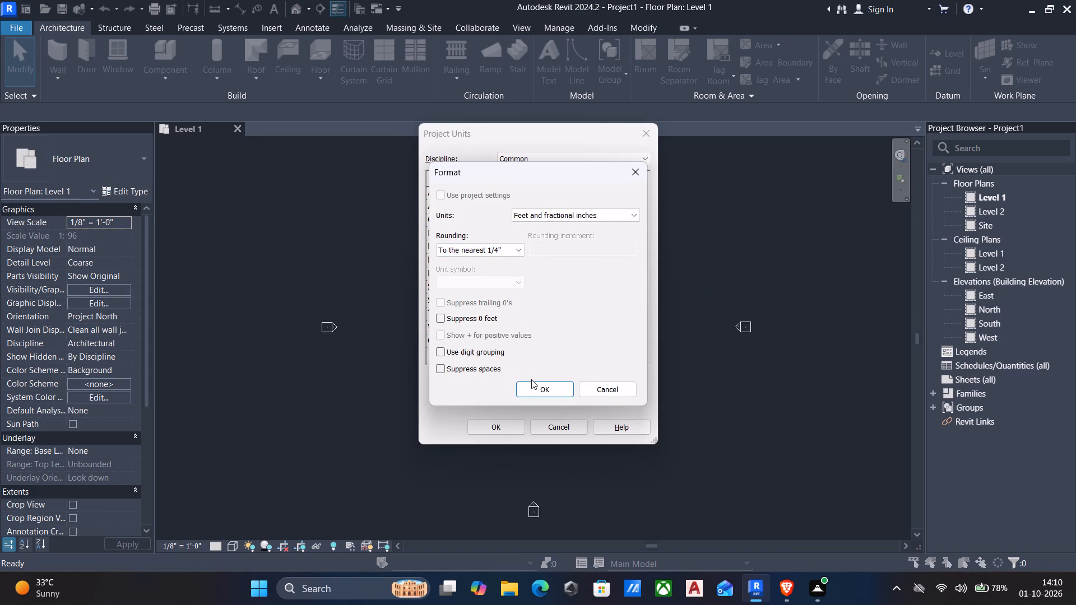
{"action": "left_click", "coordinate": [534, 384]}
{"action": "left_click", "coordinate": [507, 431]}
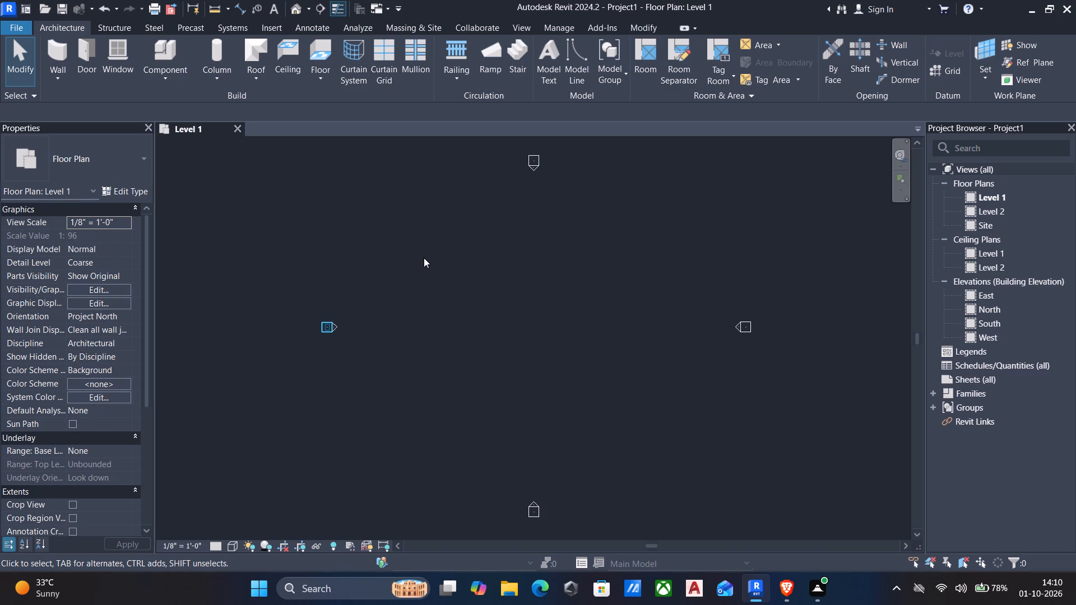
Start the Wall command and duplicate the Generic - 8" basic wall type under the name 9" wall.
{"action": "type", "text": "wa"}
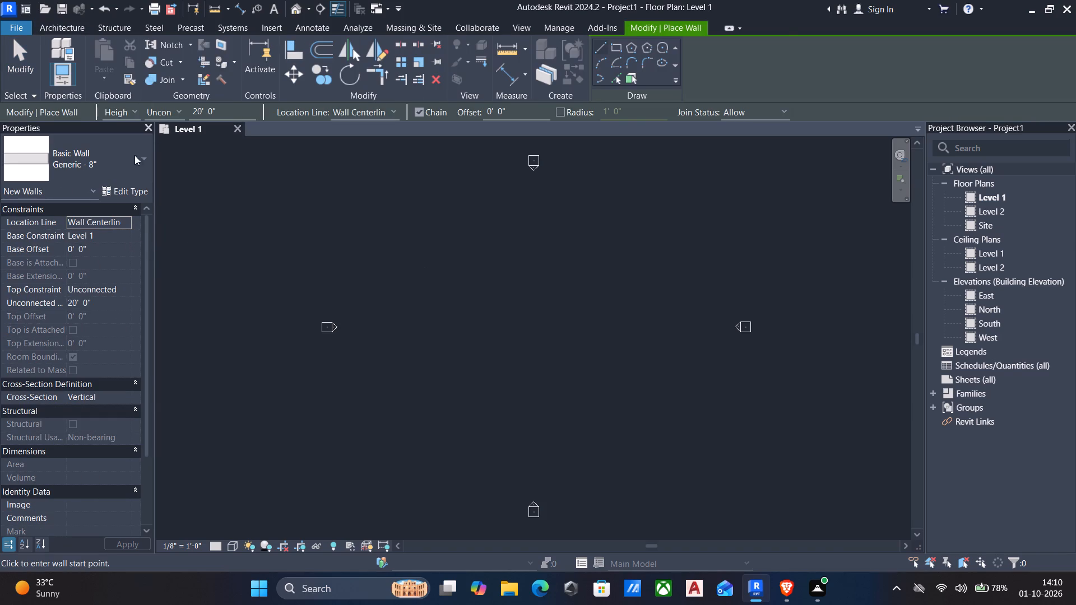
{"action": "left_click", "coordinate": [116, 192]}
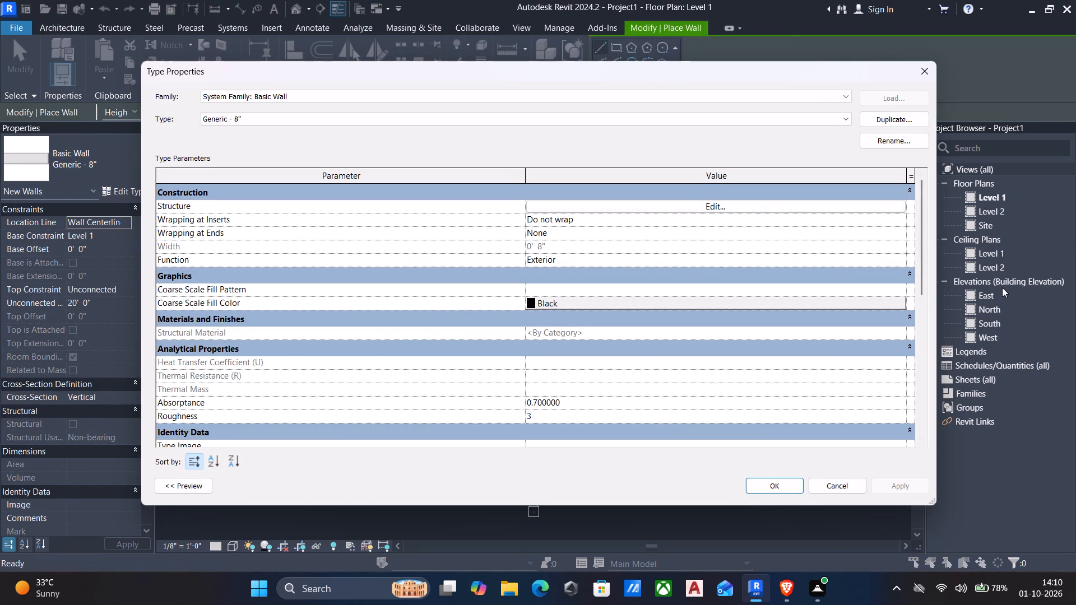
{"action": "left_click", "coordinate": [867, 121]}
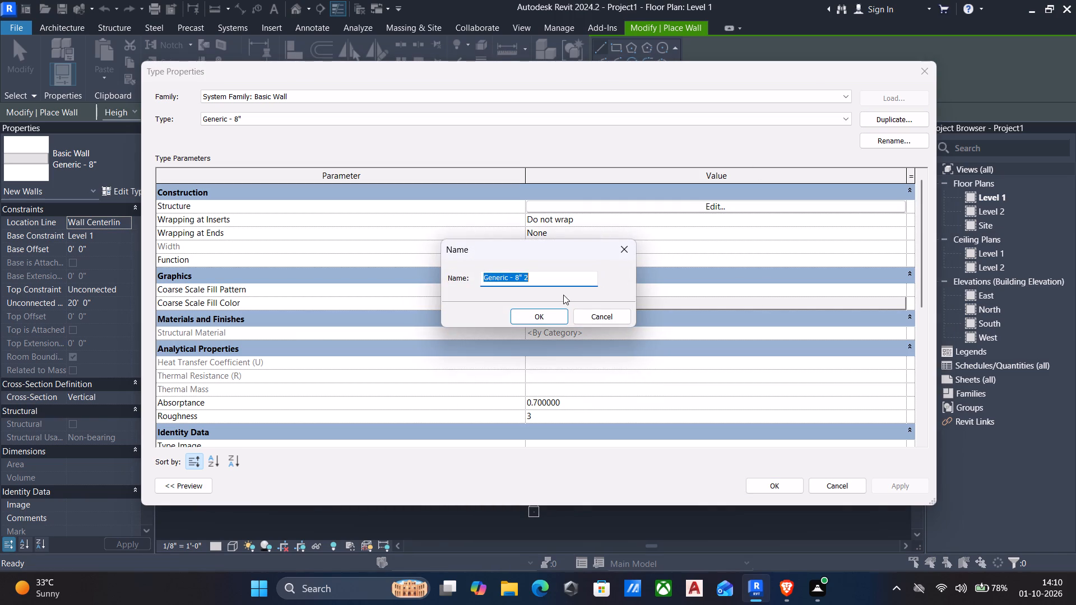
{"action": "key", "text": "BackSpace"}
{"action": "key", "text": "9"}
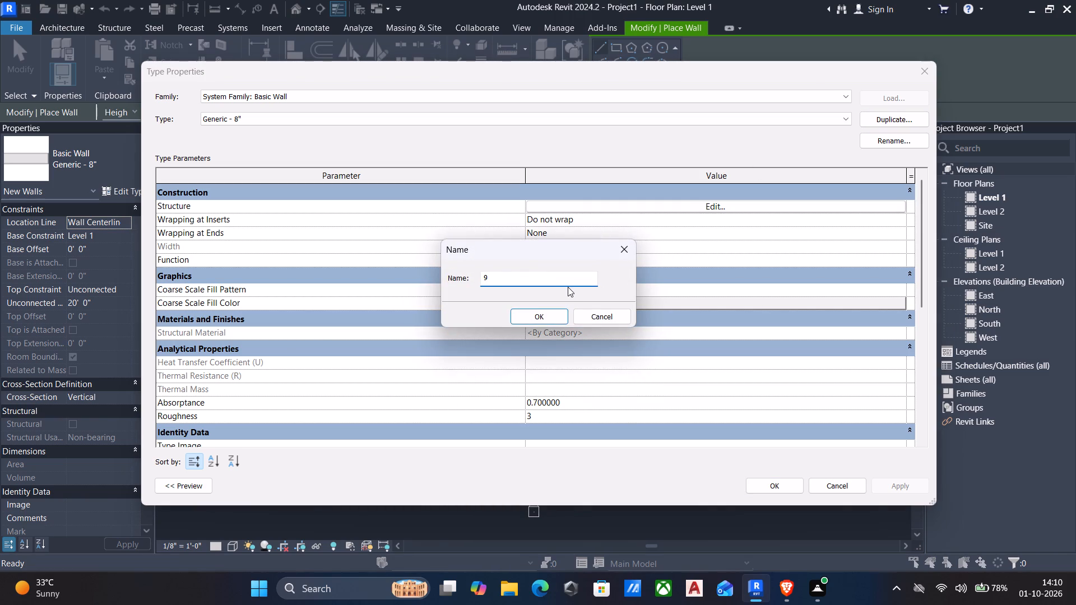
{"action": "key", "text": "shift+quotedbl"}
{"action": "key", "text": "space"}
{"action": "type", "text": "wall"}
{"action": "left_click", "coordinate": [537, 313]}
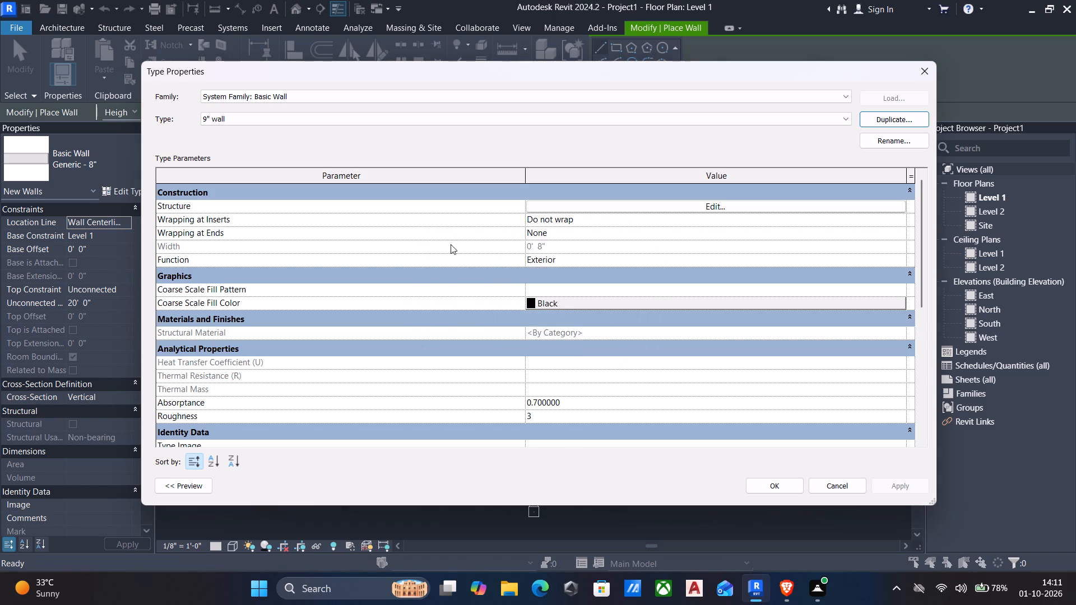
Set the structure layer thickness of the 9" wall type to 9" and apply the type.
{"action": "left_click", "coordinate": [715, 209]}
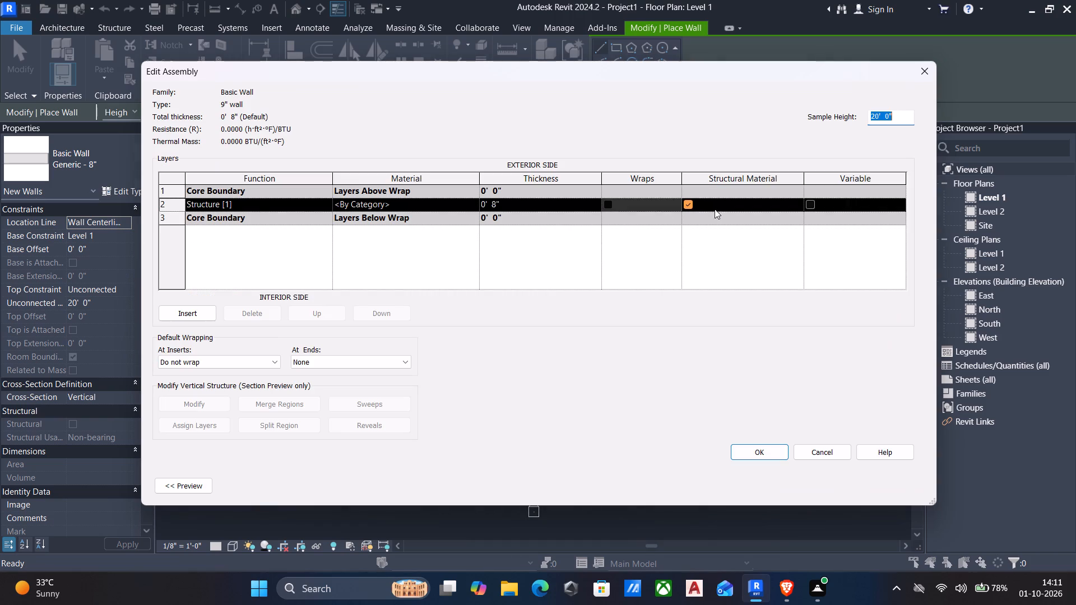
{"action": "left_click", "coordinate": [533, 208]}
{"action": "type", "text": "9\""}
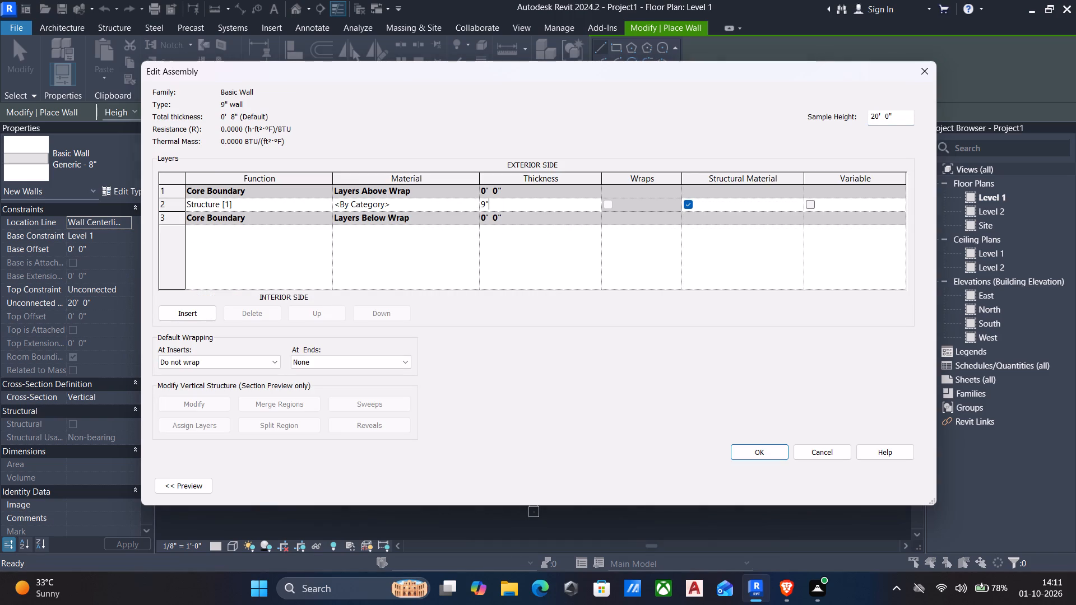
{"action": "key", "text": "Return"}
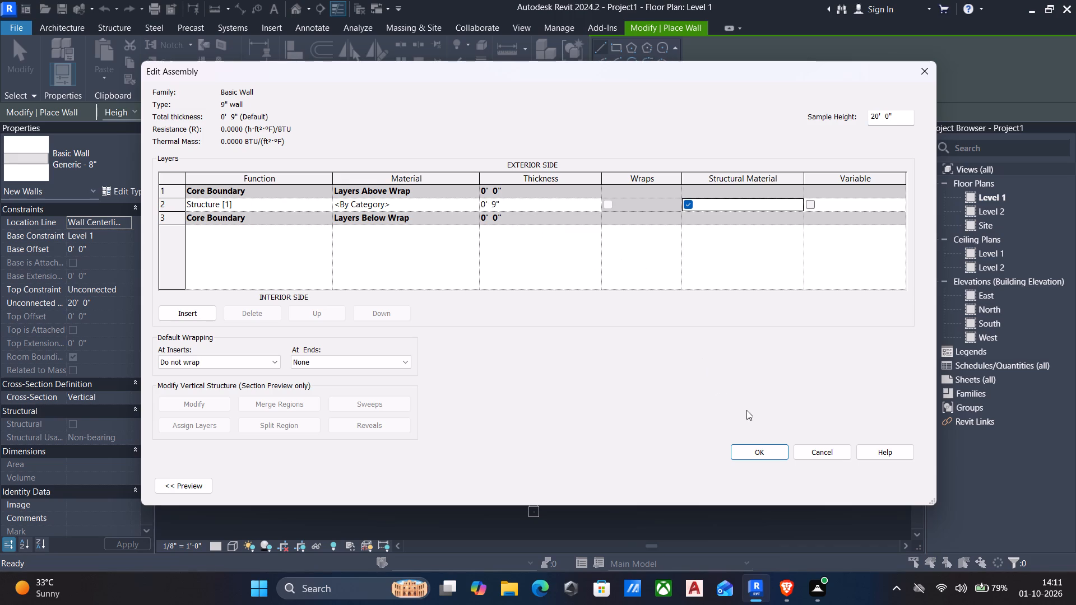
{"action": "left_click", "coordinate": [753, 449]}
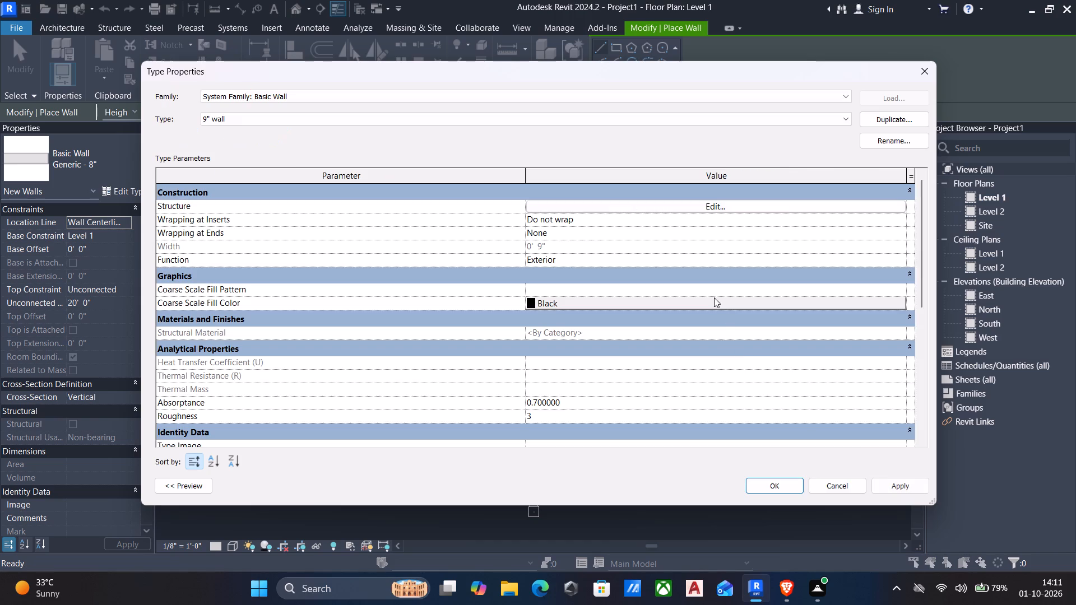
{"action": "left_click", "coordinate": [889, 480]}
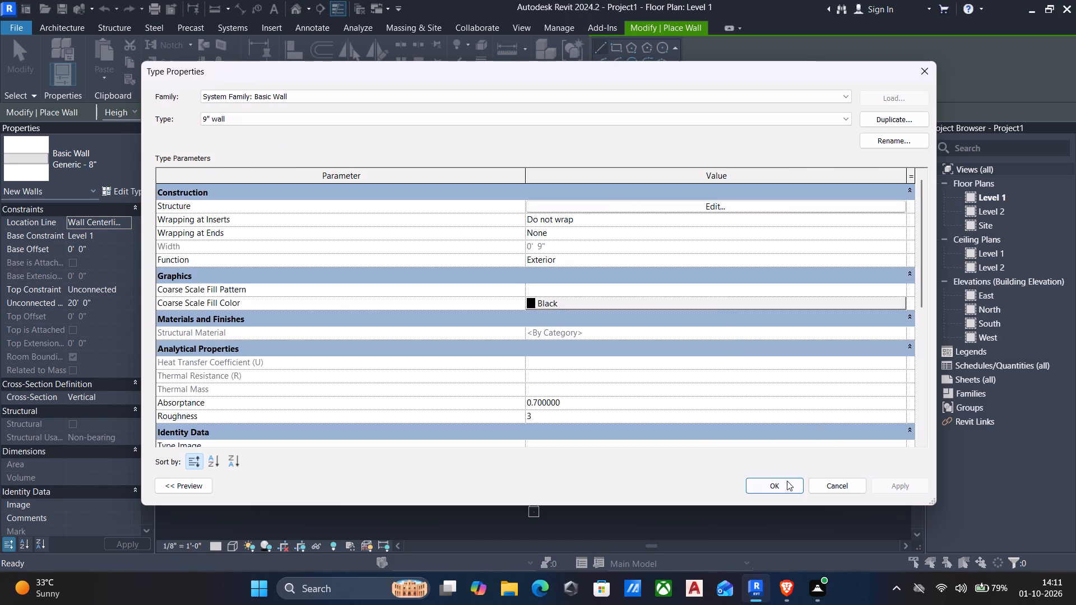
{"action": "left_click", "coordinate": [787, 481]}
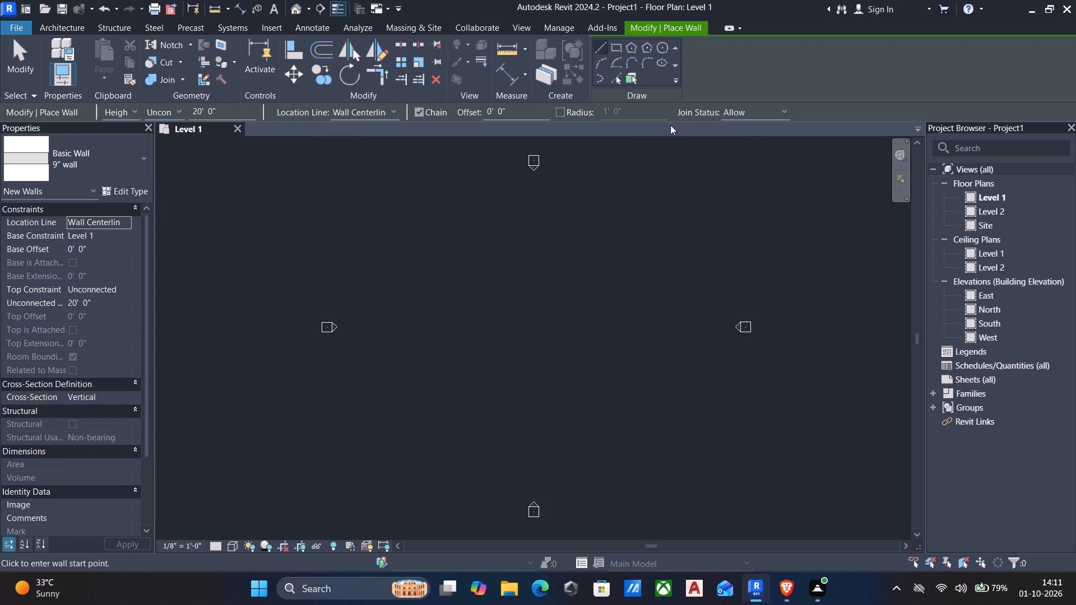
In the South elevation, draw a full-length level offset 6" above Level 2.
{"action": "double_click", "coordinate": [986, 324]}
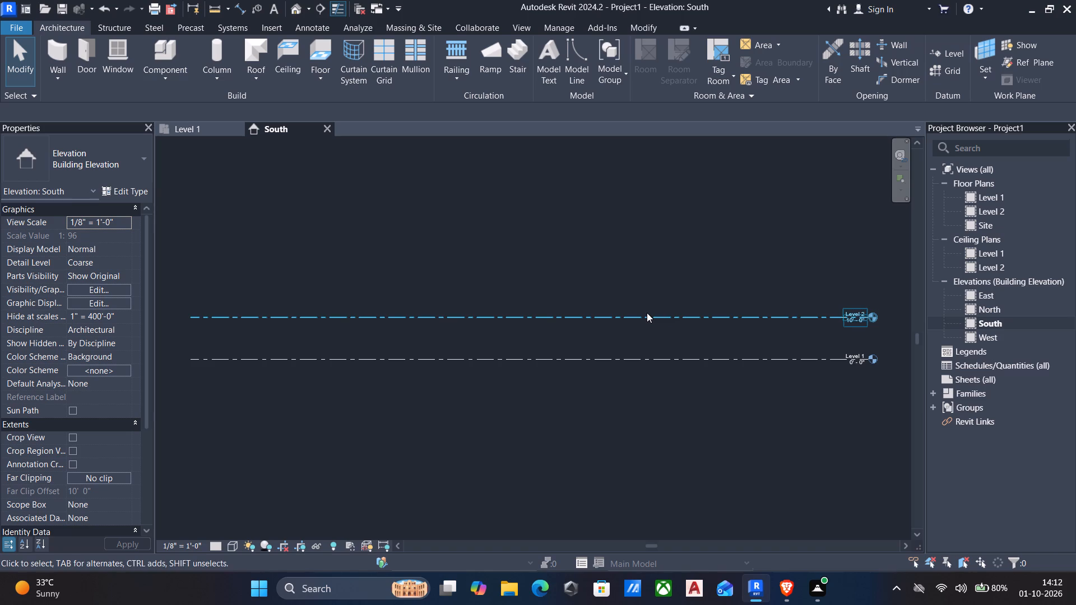
{"action": "type", "text": "ll"}
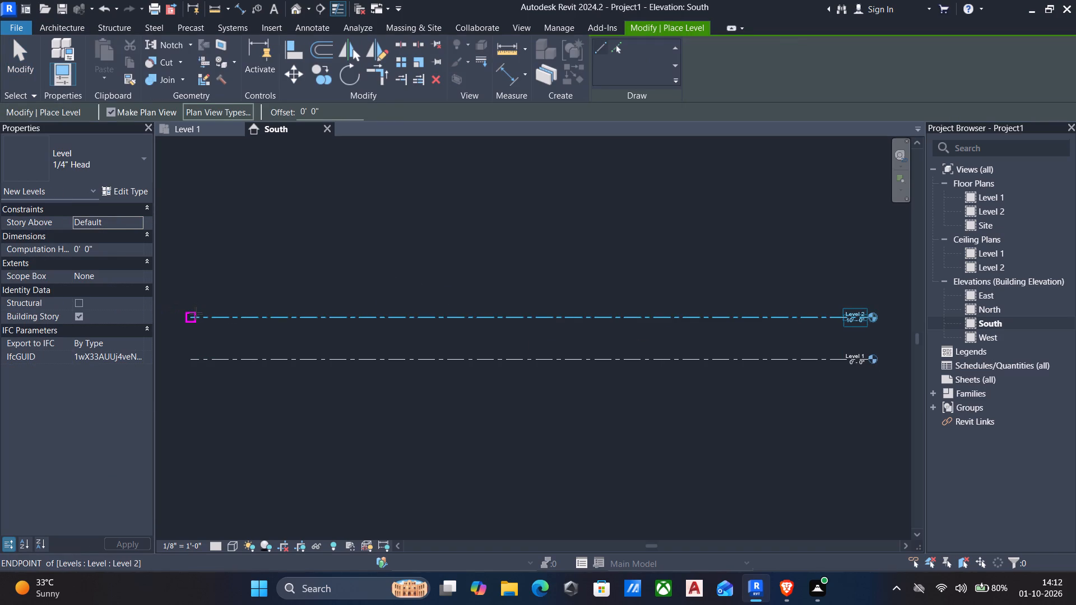
{"action": "left_click_drag", "start_coordinate": [330, 113], "coordinate": [92, 120]}
{"action": "key", "text": "6"}
{"action": "key", "text": "shift+quotedbl"}
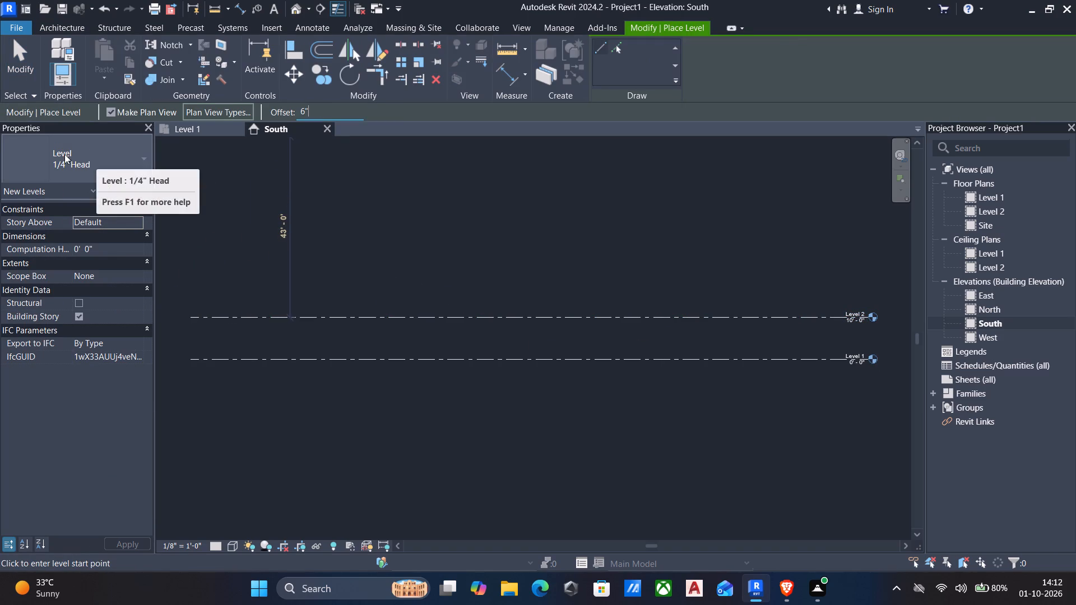
{"action": "key", "text": "Return"}
{"action": "left_click", "coordinate": [188, 314]}
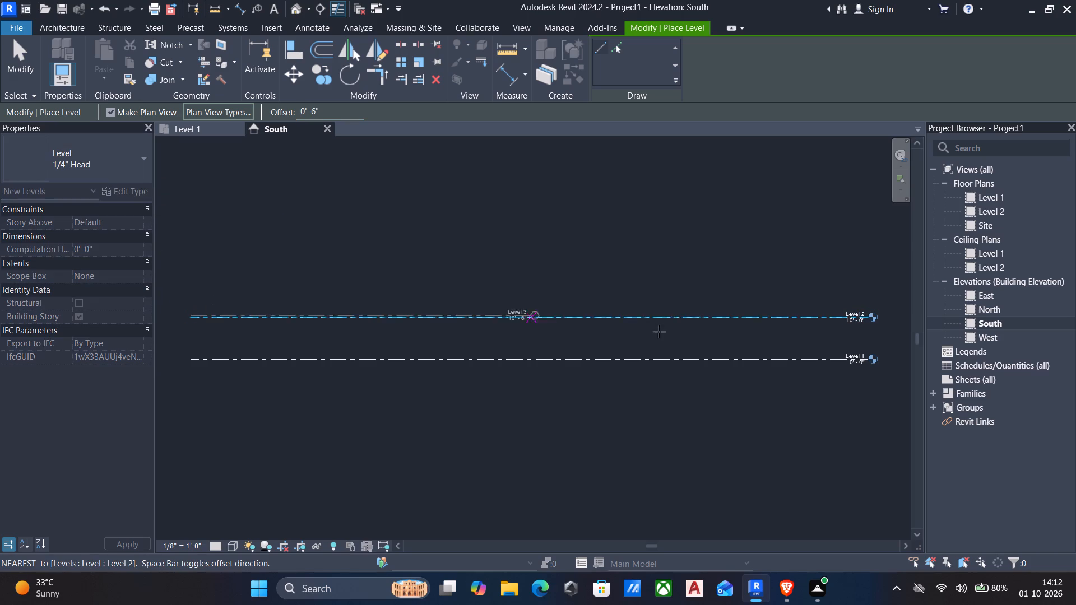
{"action": "left_click", "coordinate": [866, 308]}
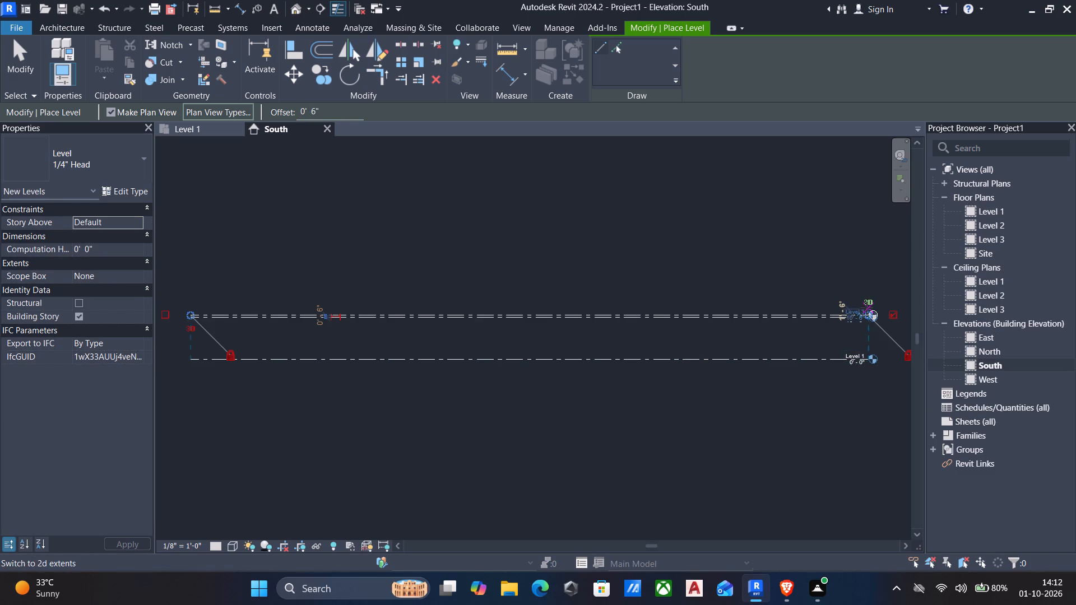
{"action": "key", "text": "Escape"}
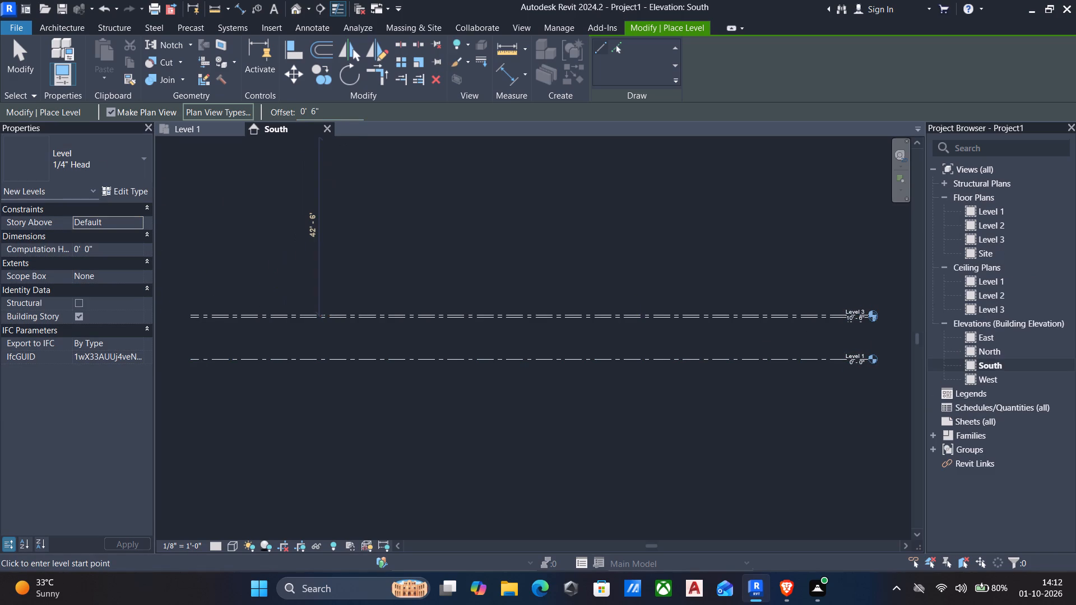
Draw another full-length level offset 10' above the topmost level in the South elevation.
{"action": "left_click_drag", "start_coordinate": [343, 115], "coordinate": [231, 113]}
{"action": "type", "text": "10"}
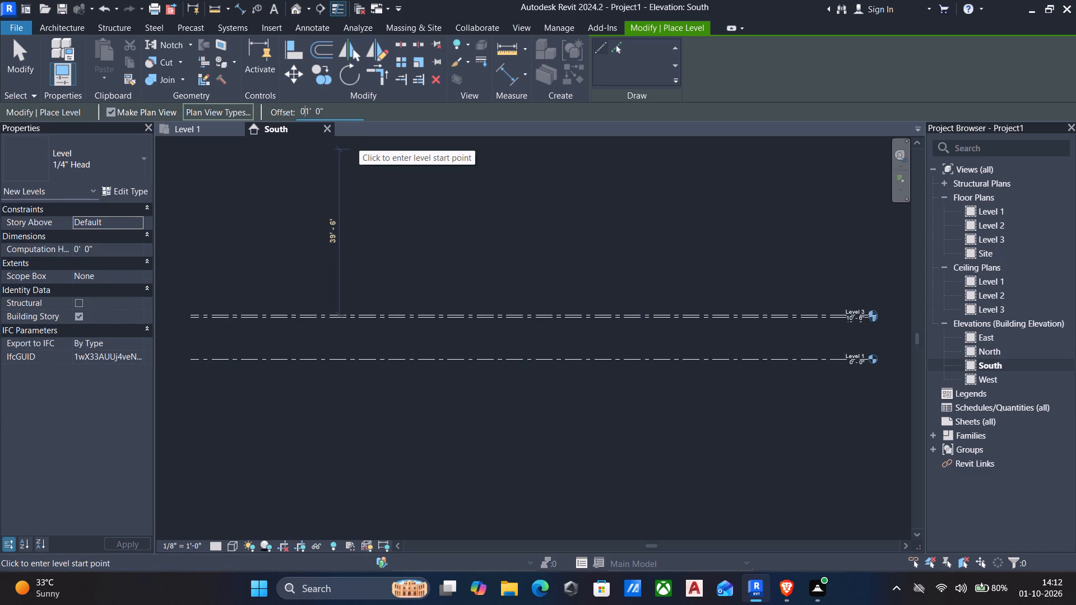
{"action": "key", "text": "apostrophe"}
{"action": "key", "text": "Return"}
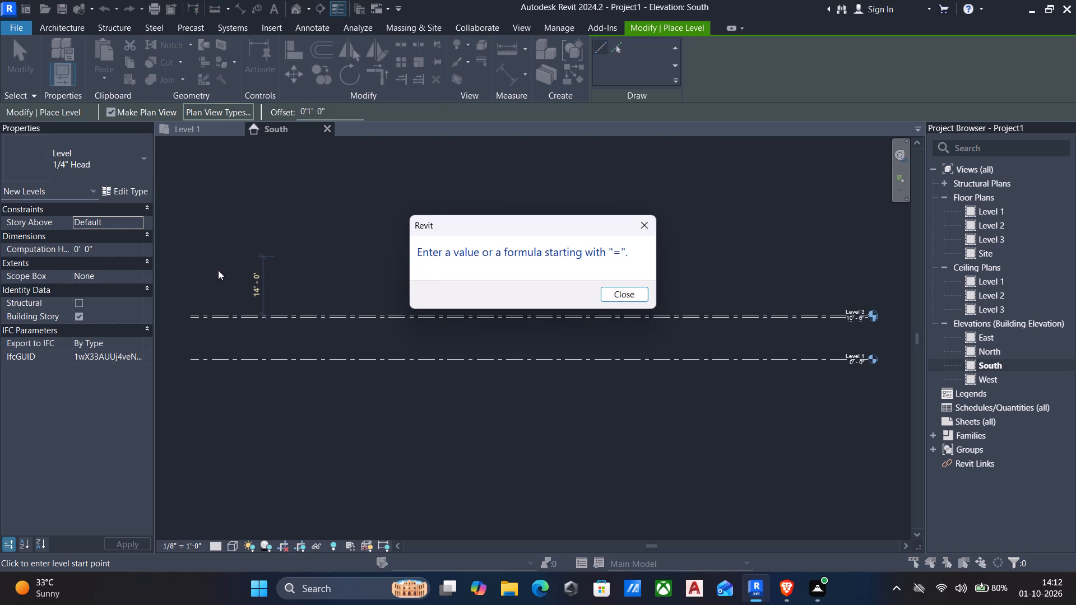
{"action": "left_click", "coordinate": [642, 227]}
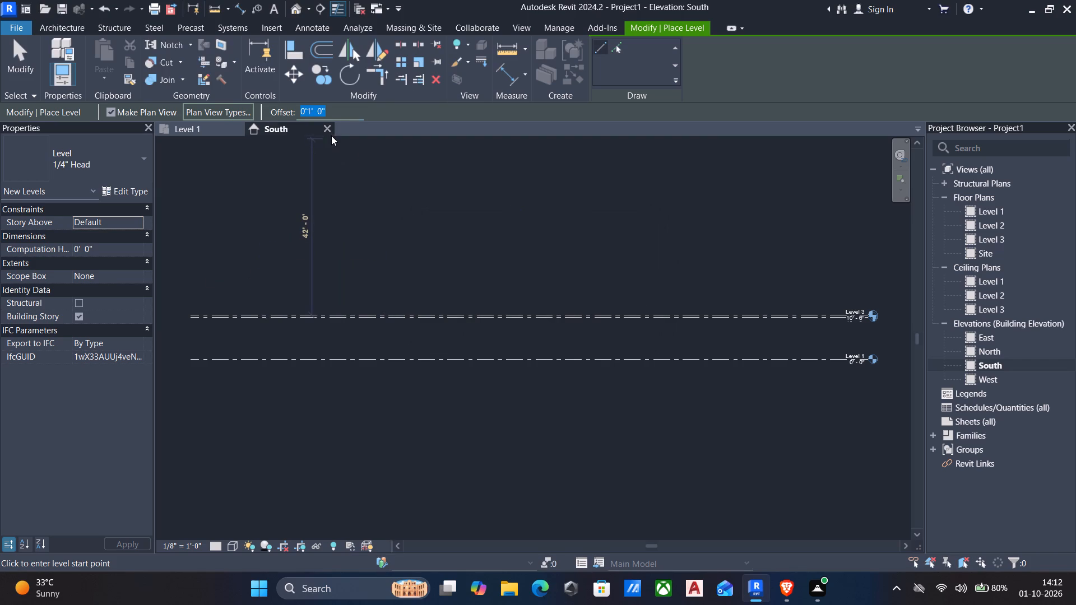
{"action": "key", "text": "BackSpace"}
{"action": "type", "text": "10"}
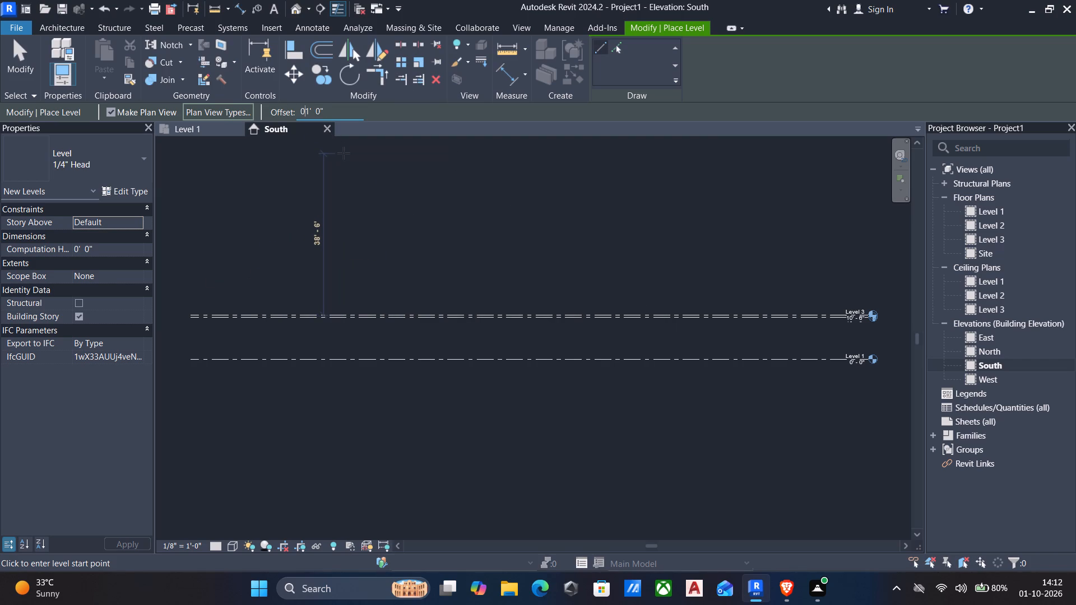
{"action": "left_click", "coordinate": [349, 113]}
{"action": "left_click_drag", "start_coordinate": [349, 113], "coordinate": [256, 103]}
{"action": "key", "text": "1"}
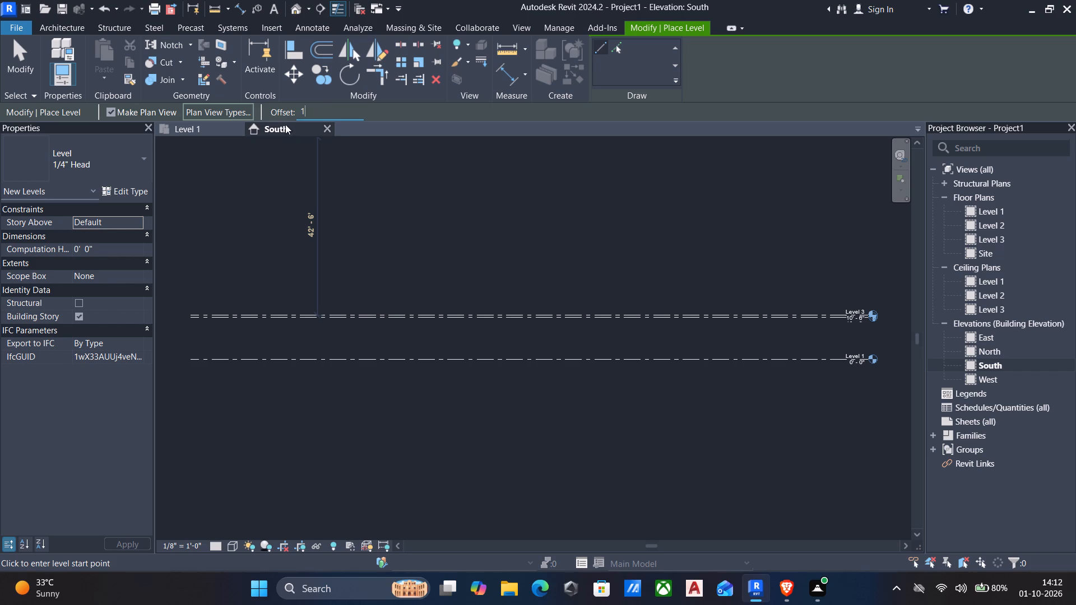
{"action": "key", "text": "0"}
{"action": "key", "text": "apostrophe"}
{"action": "key", "text": "BackSpace"}
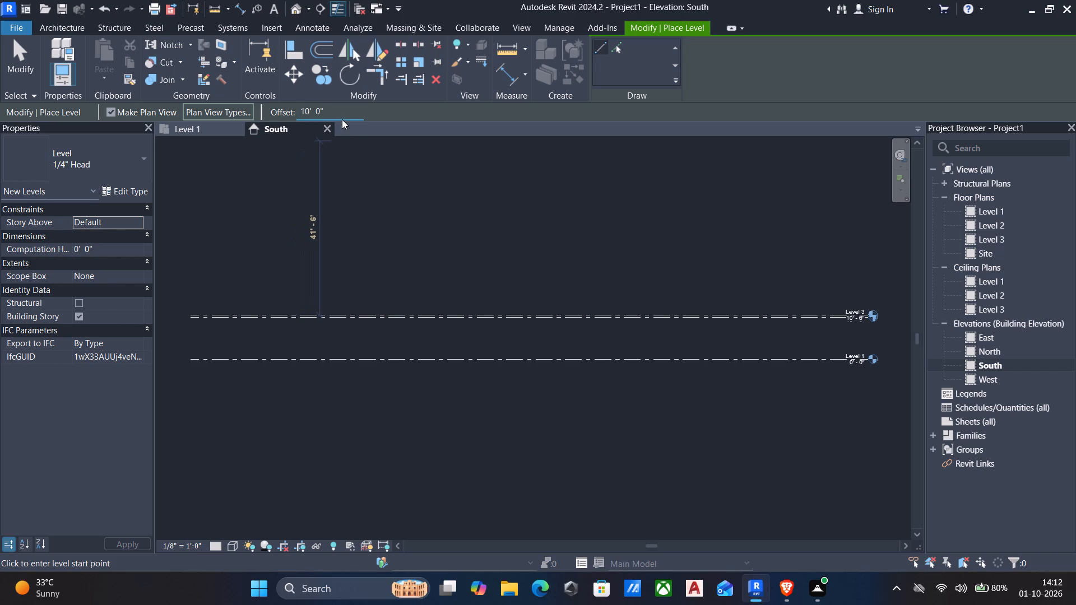
{"action": "left_click", "coordinate": [188, 310]}
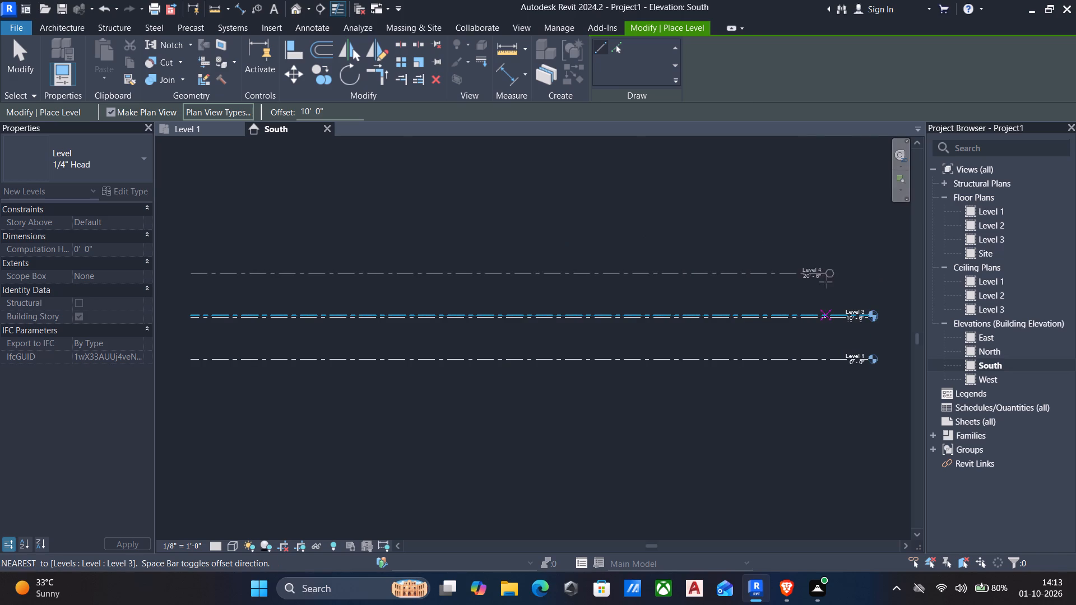
{"action": "left_click", "coordinate": [869, 282]}
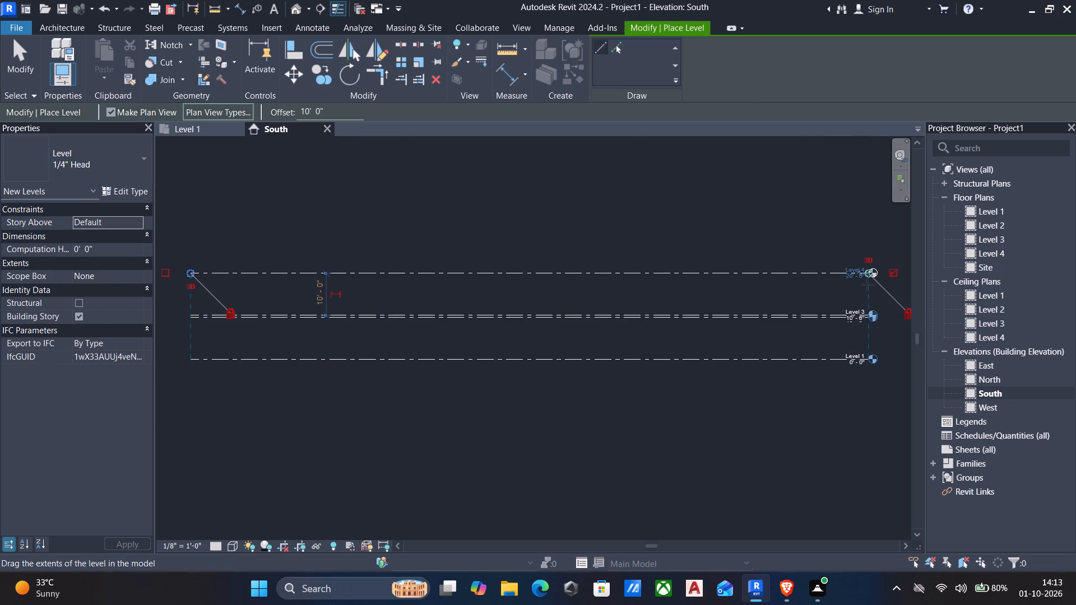
{"action": "key", "text": "Escape"}
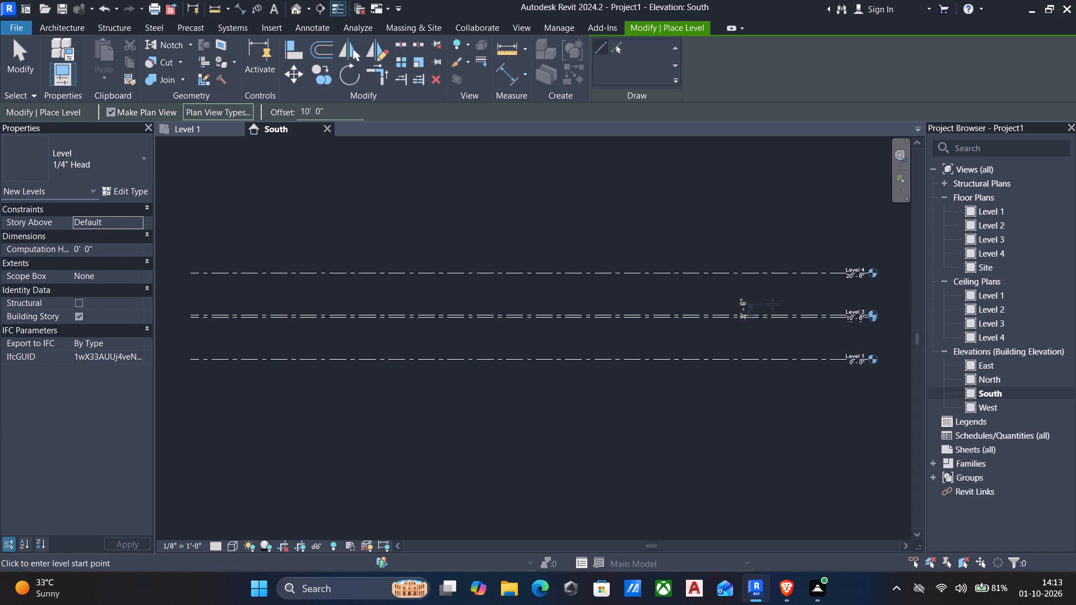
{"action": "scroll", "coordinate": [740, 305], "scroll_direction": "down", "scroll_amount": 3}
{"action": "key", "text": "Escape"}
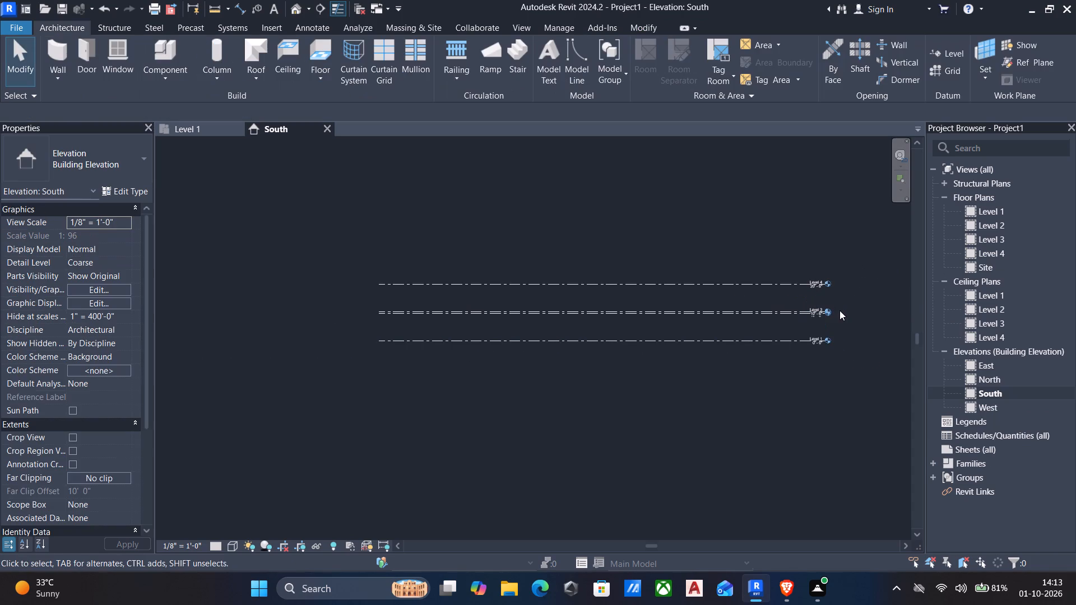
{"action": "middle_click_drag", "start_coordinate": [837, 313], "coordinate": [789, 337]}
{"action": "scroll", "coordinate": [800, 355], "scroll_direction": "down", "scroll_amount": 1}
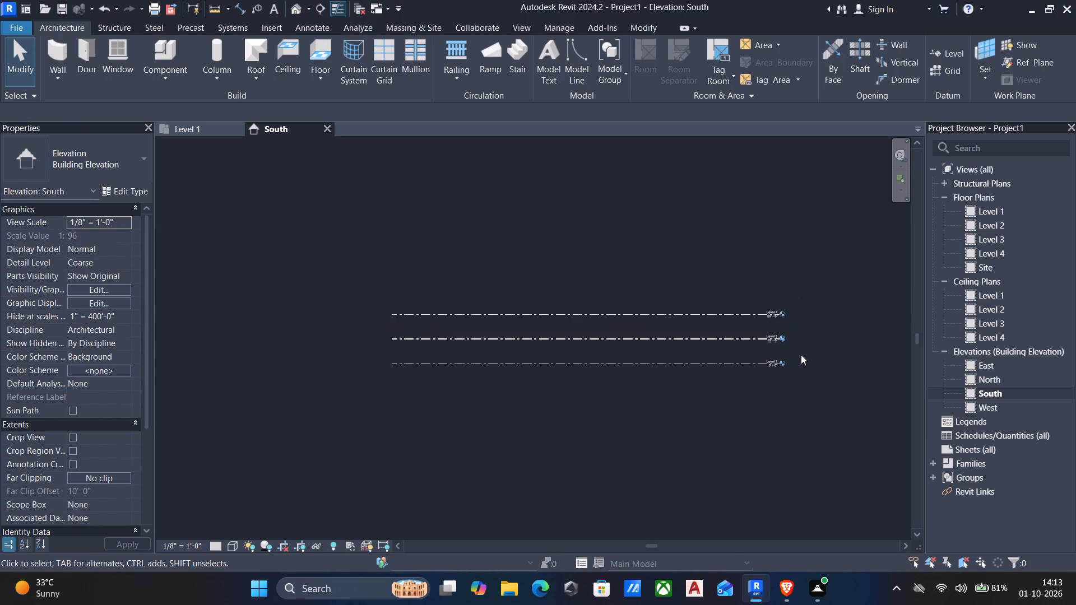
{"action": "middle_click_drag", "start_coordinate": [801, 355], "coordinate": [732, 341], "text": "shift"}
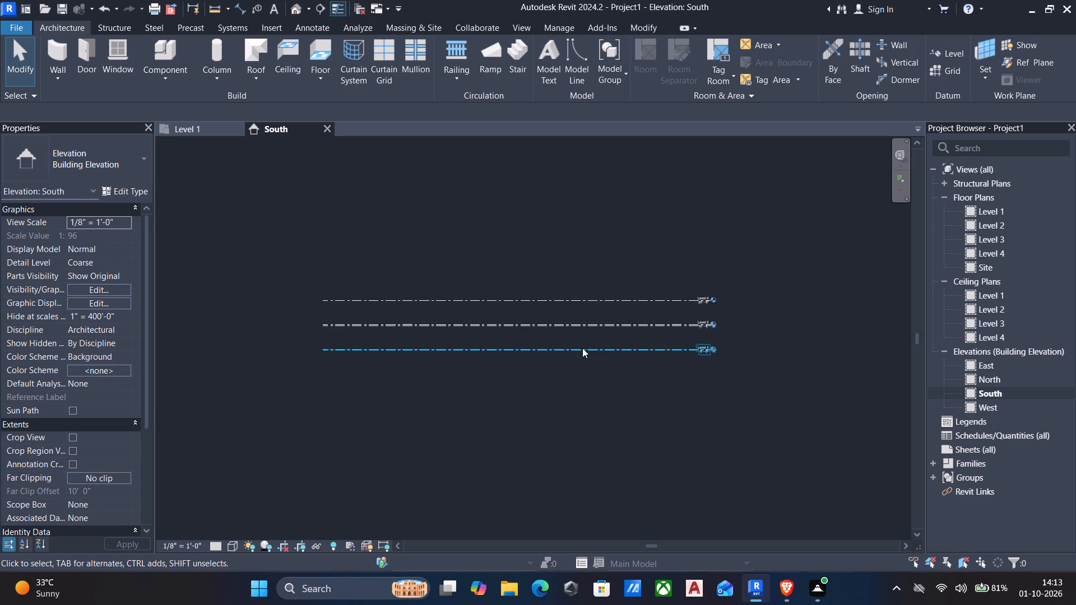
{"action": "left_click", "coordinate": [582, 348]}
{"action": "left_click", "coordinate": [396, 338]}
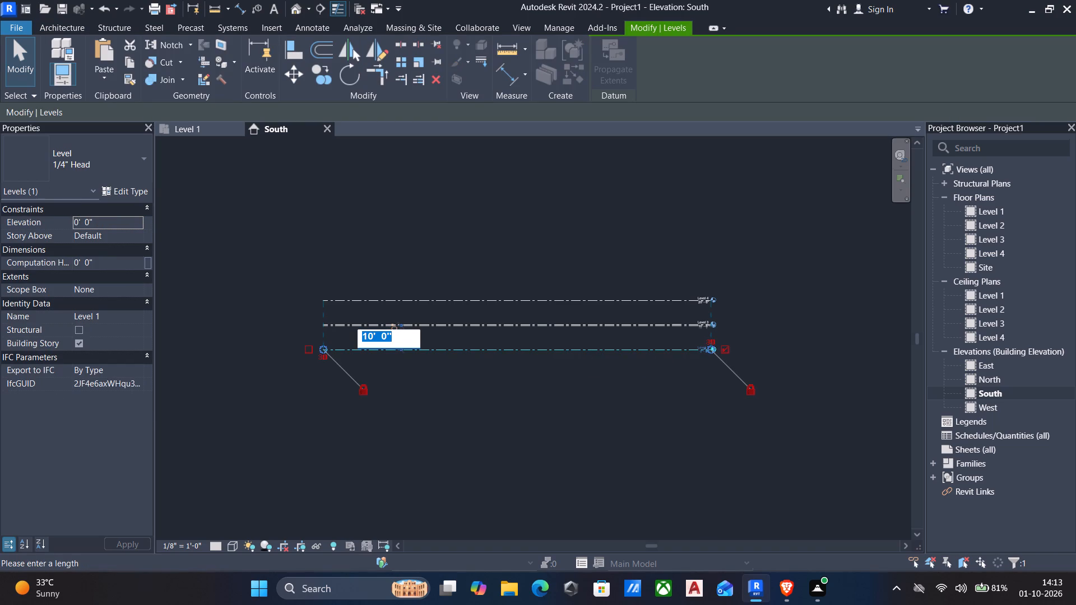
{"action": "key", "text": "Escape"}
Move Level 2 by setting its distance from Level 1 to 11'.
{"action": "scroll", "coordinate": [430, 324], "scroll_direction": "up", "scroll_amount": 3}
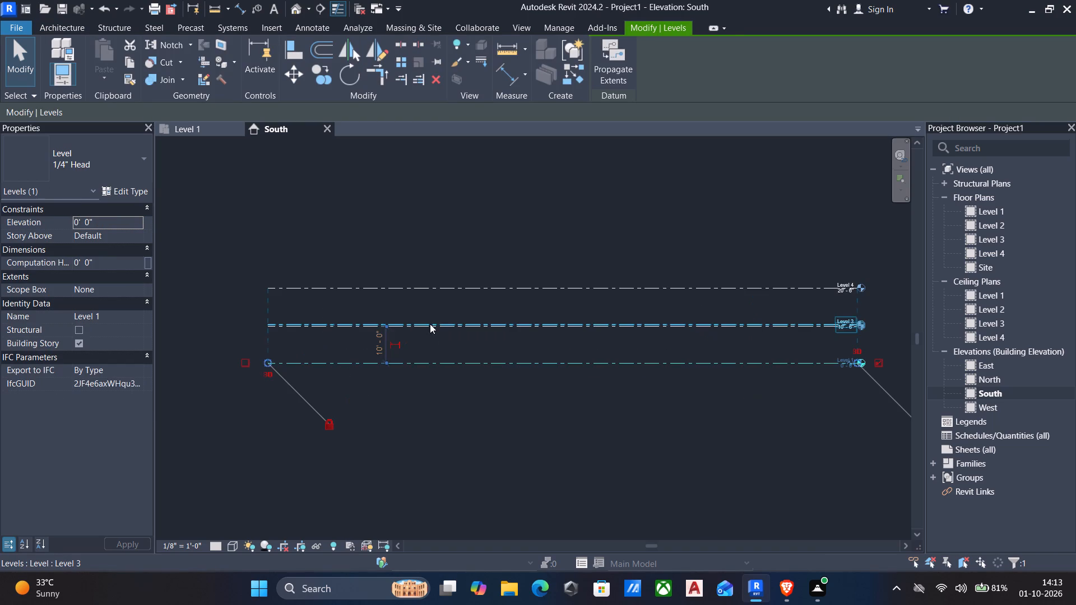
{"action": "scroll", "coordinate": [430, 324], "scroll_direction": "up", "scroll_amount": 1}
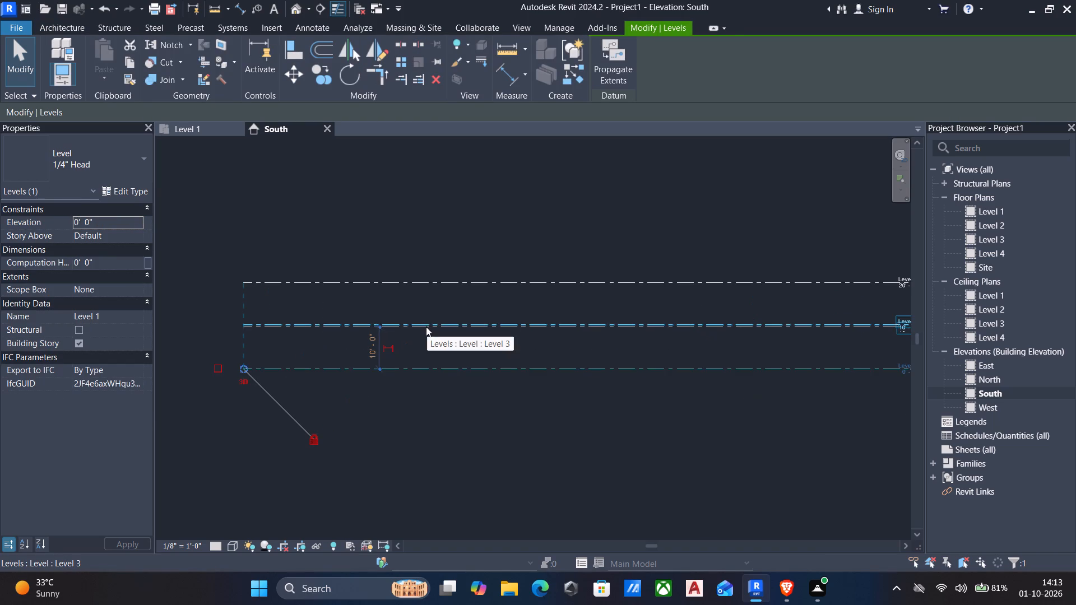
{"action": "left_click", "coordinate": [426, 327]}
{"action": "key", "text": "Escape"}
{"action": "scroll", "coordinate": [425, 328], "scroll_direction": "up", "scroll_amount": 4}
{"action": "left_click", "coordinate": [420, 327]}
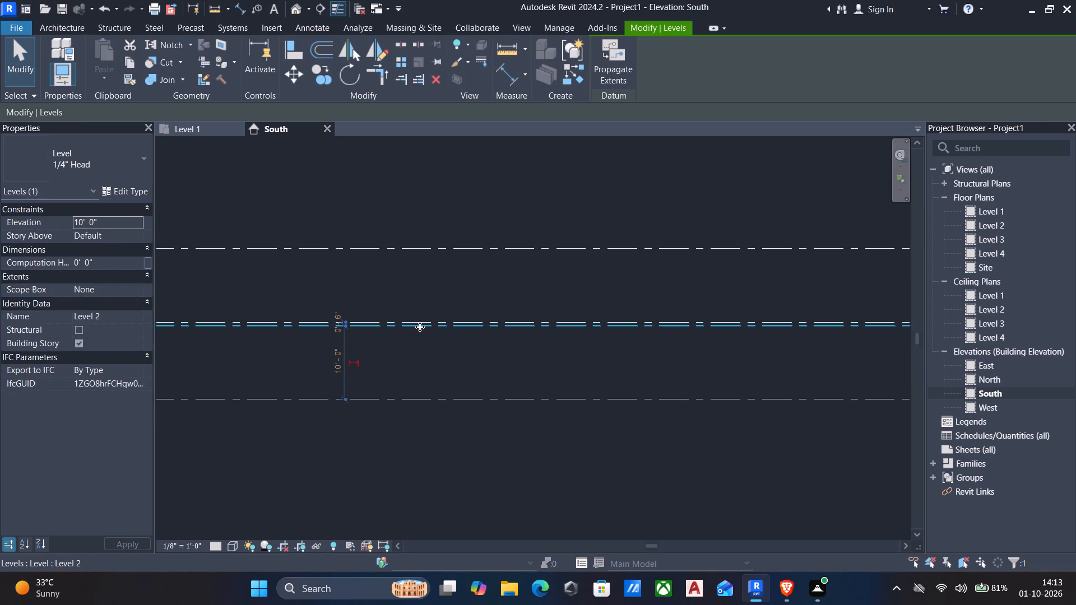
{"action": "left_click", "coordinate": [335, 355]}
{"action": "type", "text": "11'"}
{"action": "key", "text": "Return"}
Examine the level heads and elevation labels at the ends of the level lines in the South elevation.
{"action": "scroll", "coordinate": [443, 366], "scroll_direction": "down", "scroll_amount": 4}
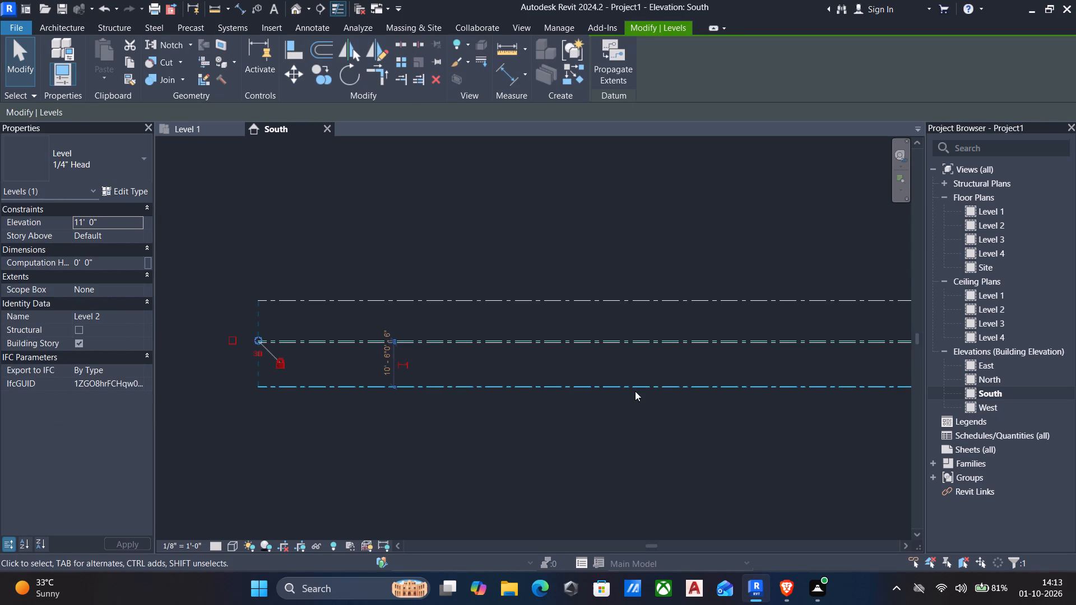
{"action": "scroll", "coordinate": [282, 346], "scroll_direction": "down", "scroll_amount": 4}
{"action": "scroll", "coordinate": [669, 330], "scroll_direction": "up", "scroll_amount": 10}
{"action": "scroll", "coordinate": [610, 350], "scroll_direction": "down", "scroll_amount": 3}
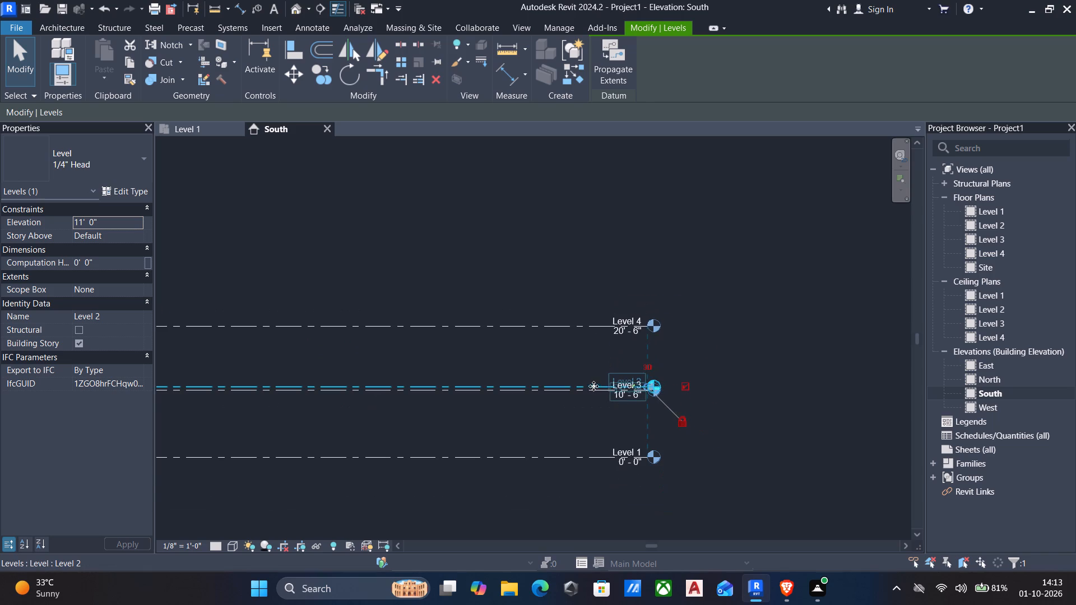
{"action": "scroll", "coordinate": [596, 388], "scroll_direction": "up", "scroll_amount": 5}
{"action": "scroll", "coordinate": [642, 384], "scroll_direction": "up", "scroll_amount": 4}
{"action": "scroll", "coordinate": [579, 399], "scroll_direction": "down", "scroll_amount": 1}
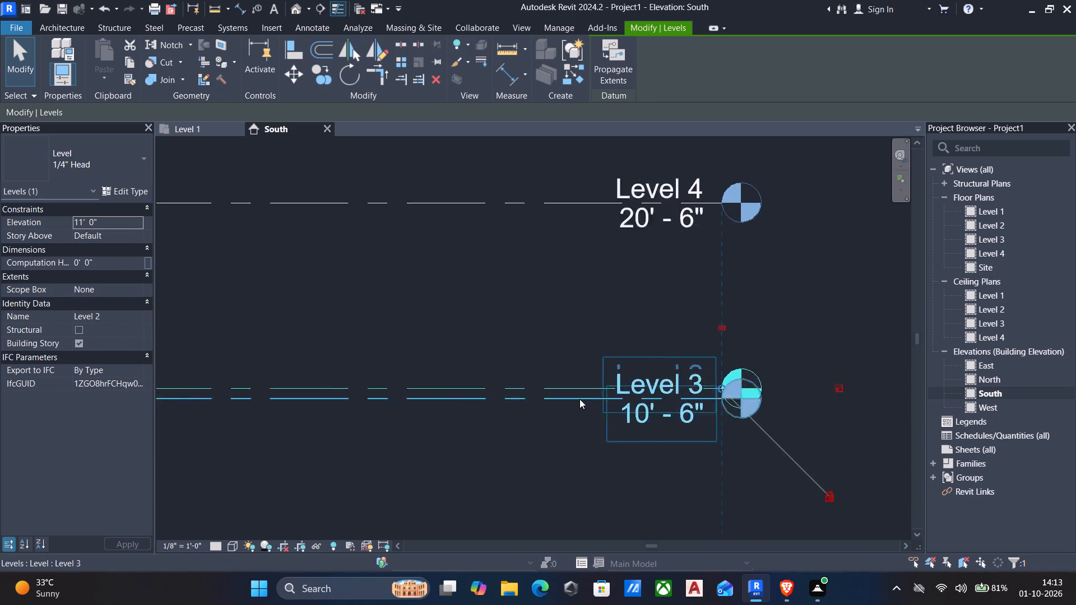
{"action": "scroll", "coordinate": [579, 399], "scroll_direction": "down", "scroll_amount": 3}
{"action": "middle_click_drag", "start_coordinate": [579, 399], "coordinate": [744, 362]}
{"action": "scroll", "coordinate": [443, 375], "scroll_direction": "down", "scroll_amount": 4}
{"action": "middle_click_drag", "start_coordinate": [553, 360], "coordinate": [585, 348]}
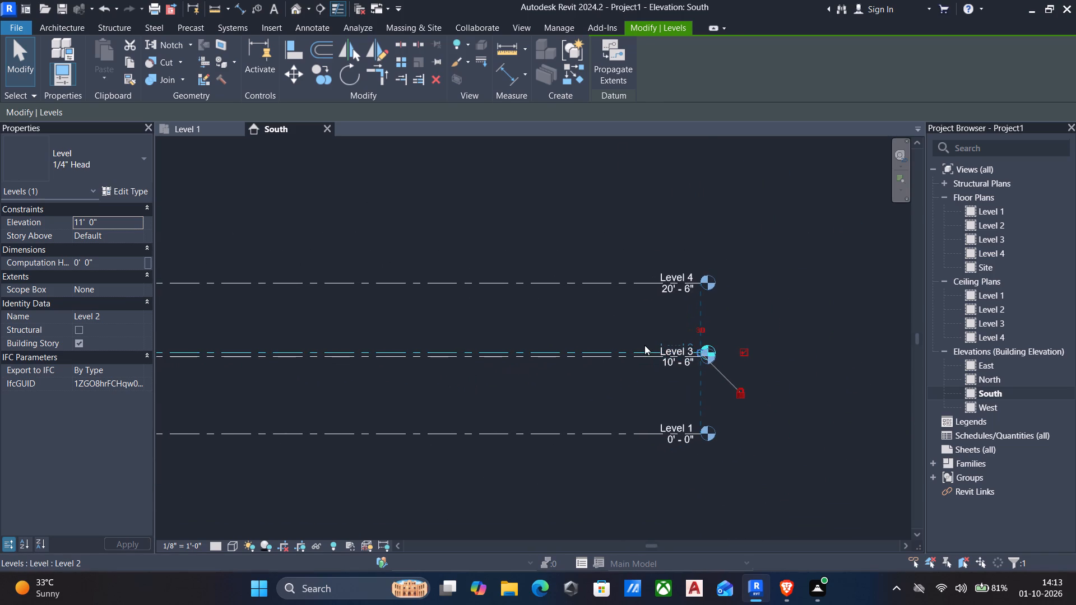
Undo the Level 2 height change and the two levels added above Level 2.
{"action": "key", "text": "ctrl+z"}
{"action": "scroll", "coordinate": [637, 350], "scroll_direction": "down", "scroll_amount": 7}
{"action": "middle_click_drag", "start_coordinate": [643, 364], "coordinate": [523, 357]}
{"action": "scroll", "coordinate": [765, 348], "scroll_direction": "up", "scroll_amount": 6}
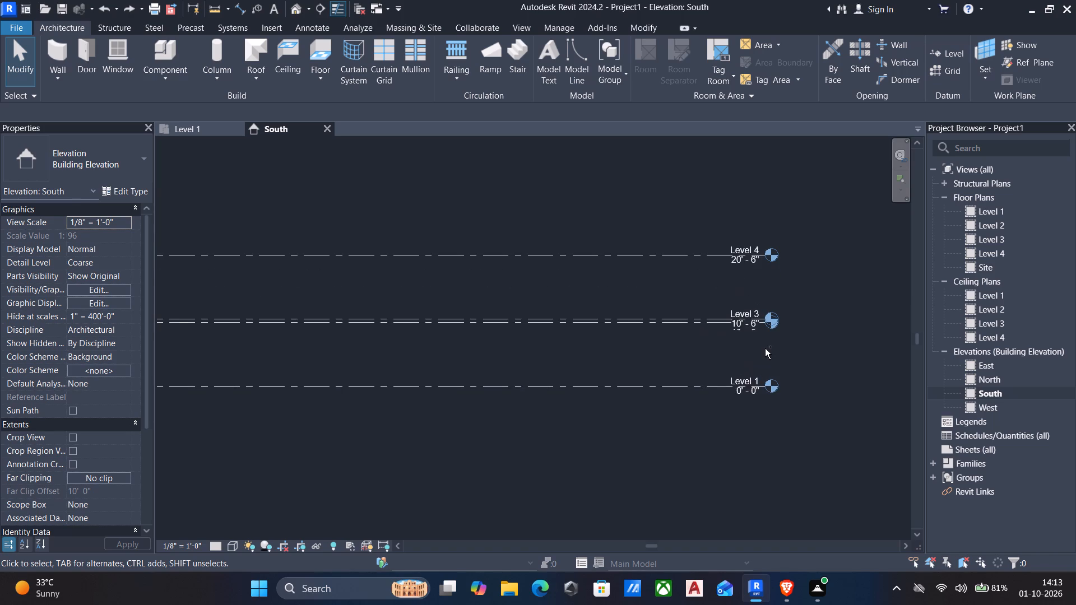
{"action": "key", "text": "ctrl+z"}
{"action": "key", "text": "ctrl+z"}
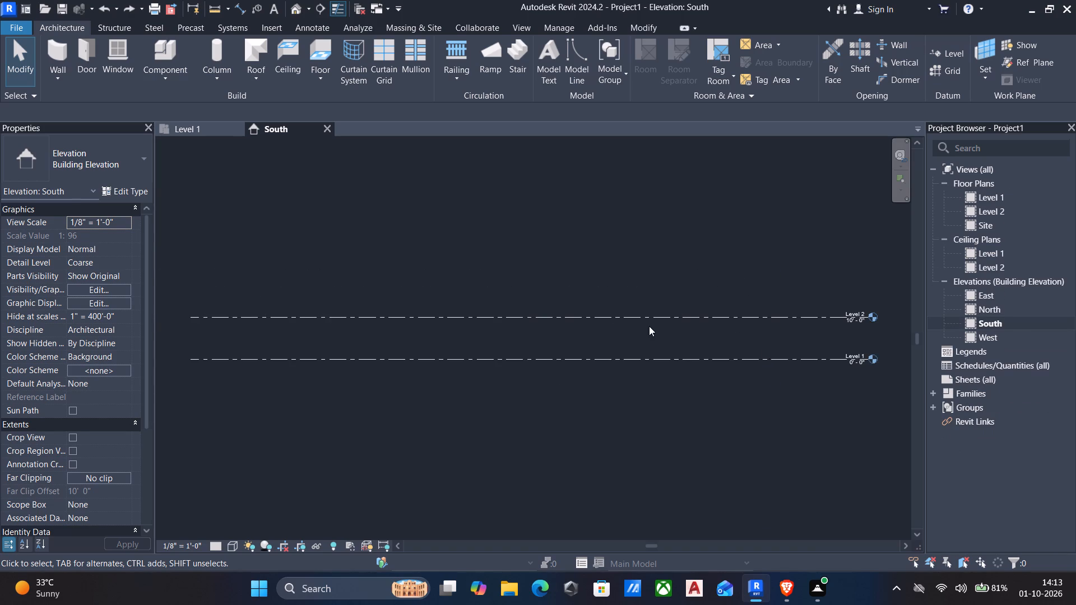
Draw a full-length level offset 6" above Level 2 in the South elevation.
{"action": "scroll", "coordinate": [634, 325], "scroll_direction": "down", "scroll_amount": 2}
{"action": "key", "text": "l"}
{"action": "key", "text": "l"}
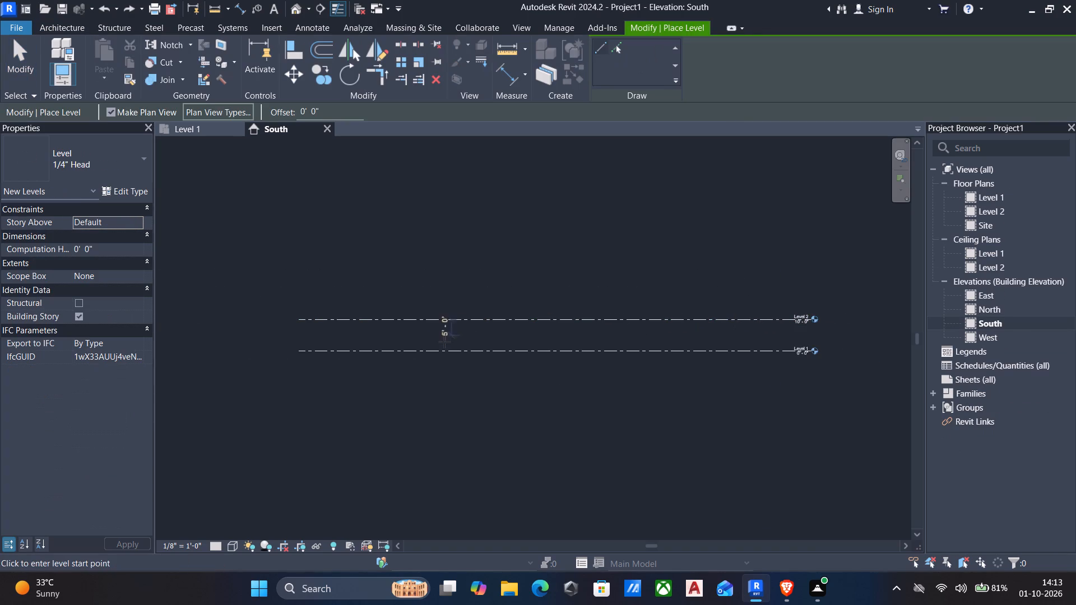
{"action": "left_click", "coordinate": [0, 104]}
{"action": "left_click_drag", "start_coordinate": [343, 110], "coordinate": [43, 111]}
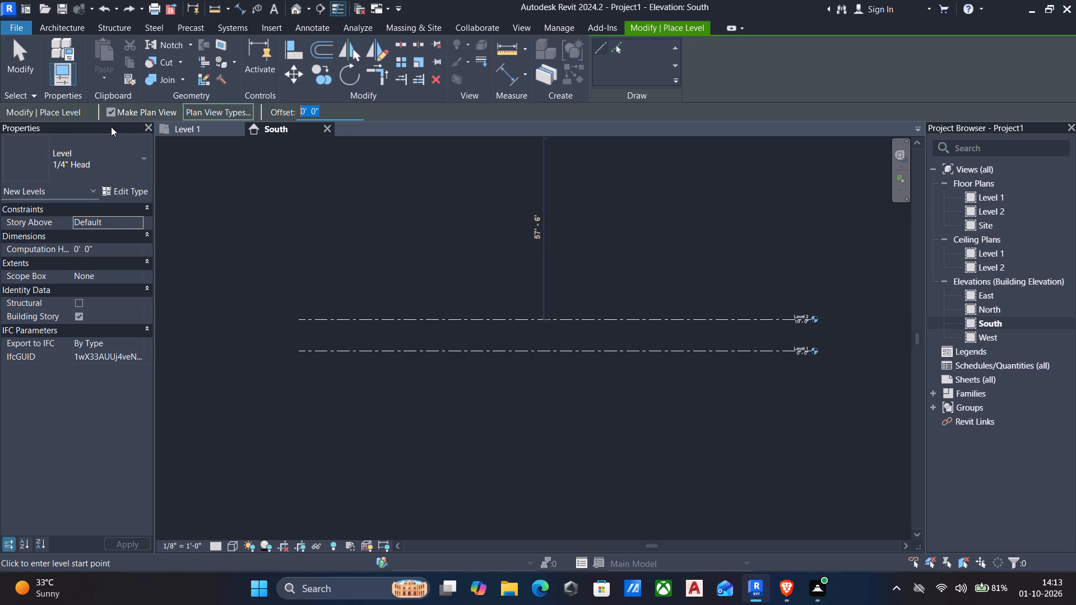
{"action": "key", "text": "6"}
{"action": "key", "text": "shift+quotedbl"}
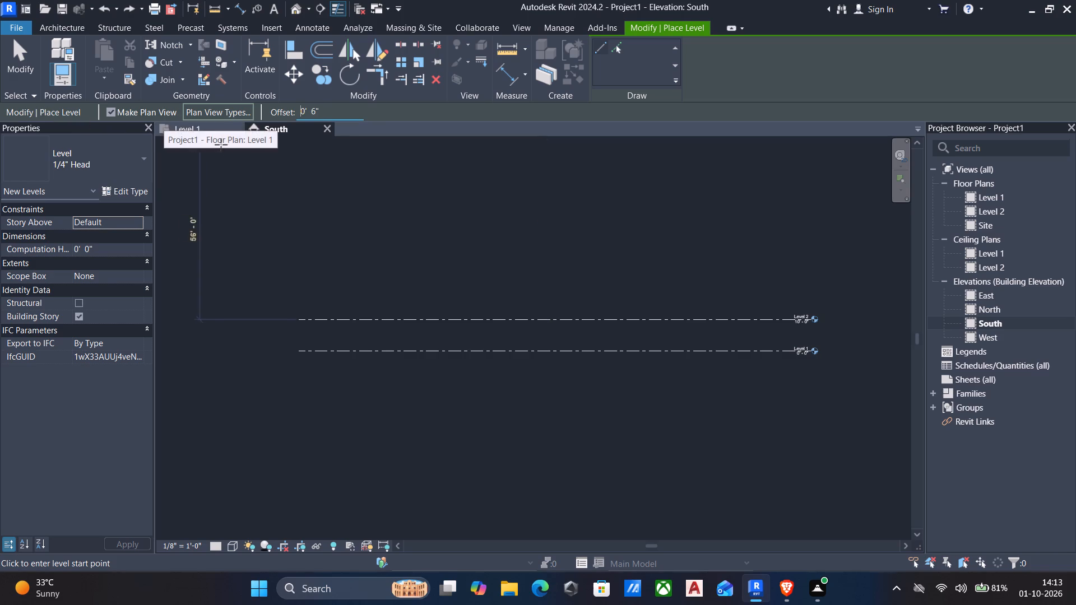
{"action": "key", "text": "Return"}
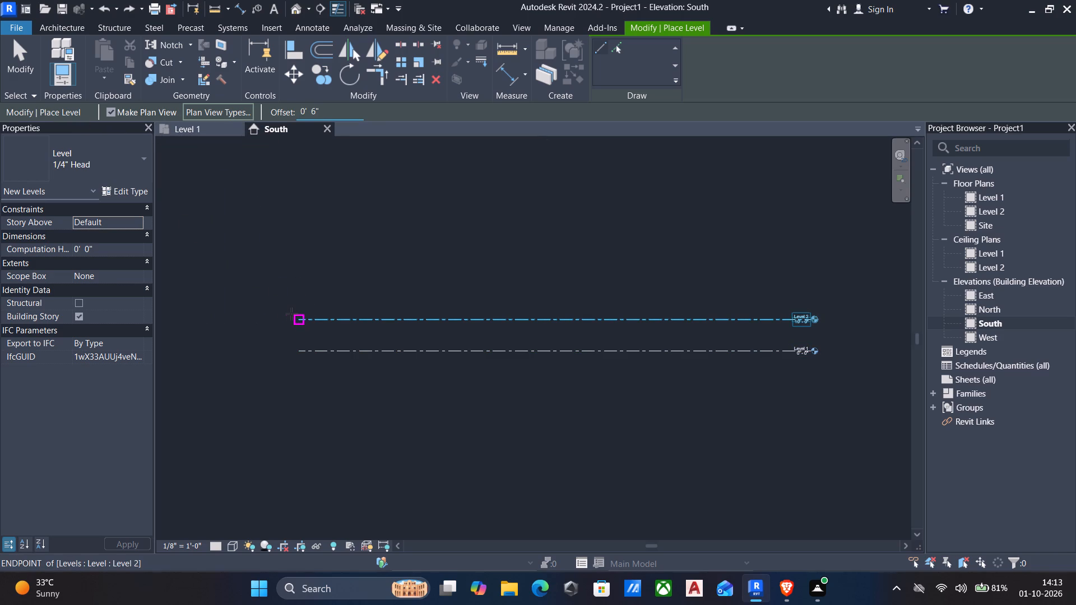
{"action": "left_click", "coordinate": [294, 315]}
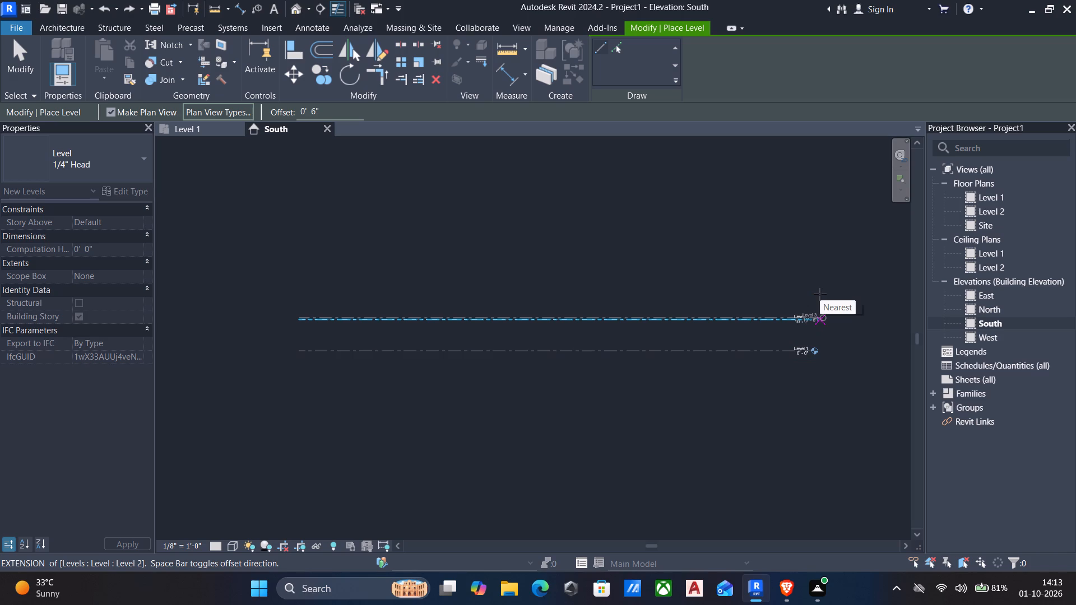
{"action": "scroll", "coordinate": [820, 294], "scroll_direction": "up", "scroll_amount": 4}
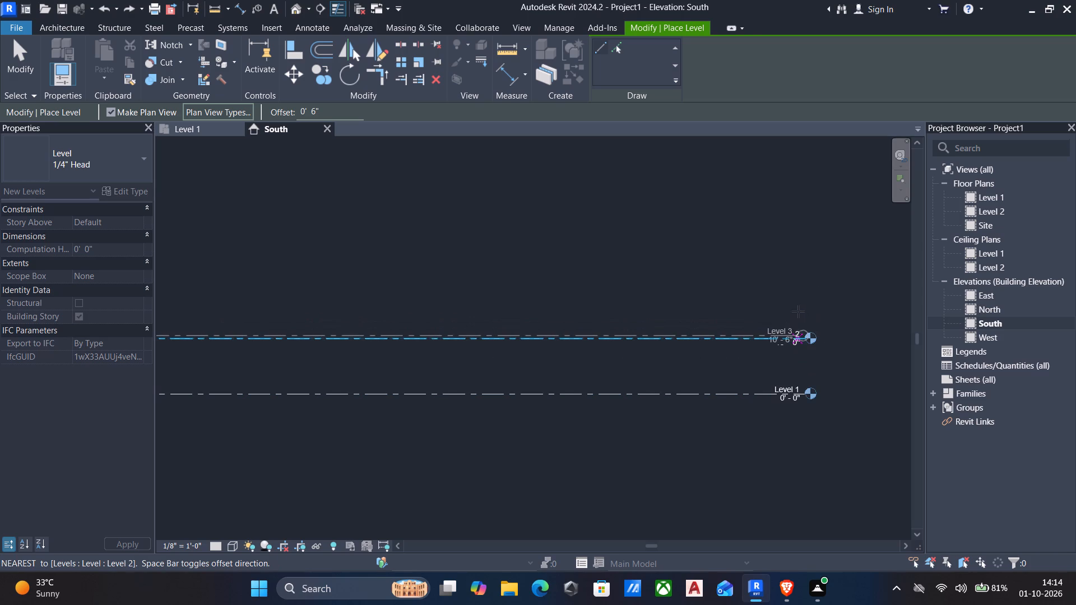
{"action": "left_click", "coordinate": [807, 311]}
{"action": "key", "text": "Escape"}
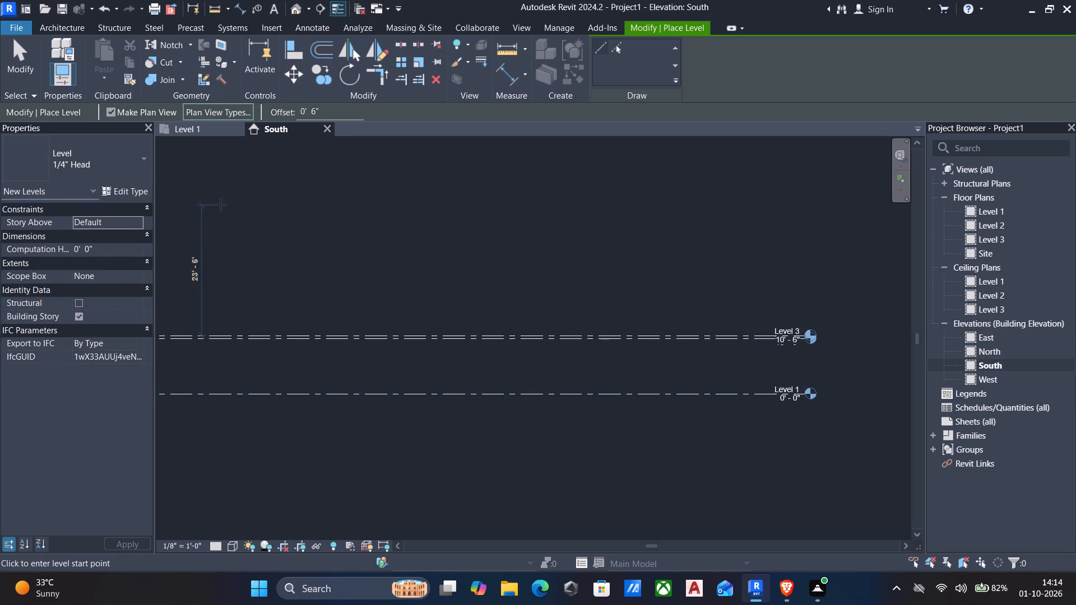
Draw a full-length level offset 10' above Level 3 and end the Level command.
{"action": "middle_click_drag", "start_coordinate": [258, 301], "coordinate": [370, 272]}
{"action": "scroll", "coordinate": [370, 272], "scroll_direction": "down", "scroll_amount": 3}
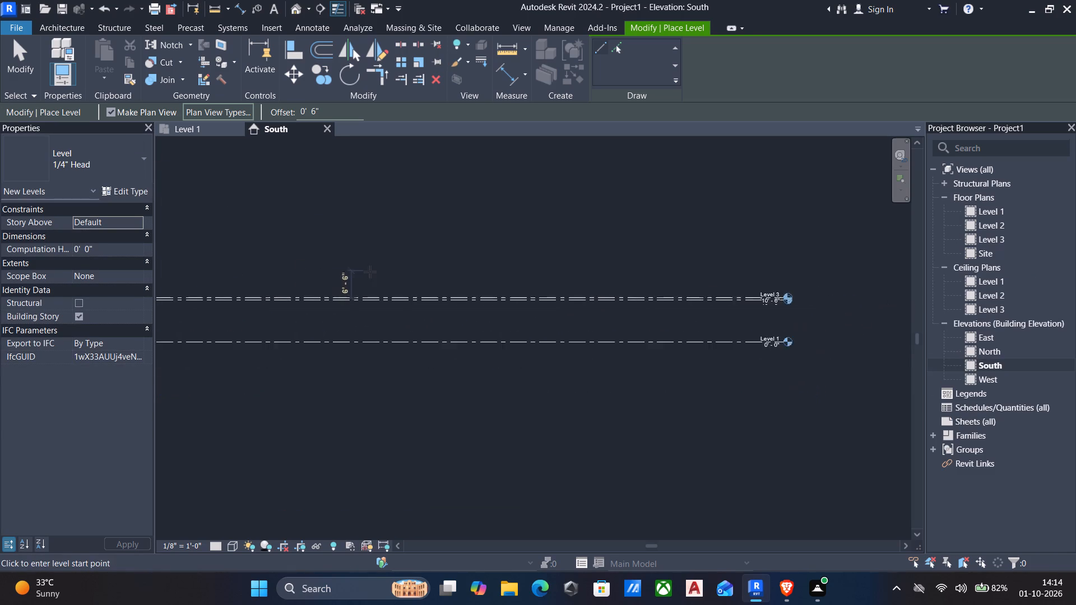
{"action": "middle_click_drag", "start_coordinate": [346, 269], "coordinate": [505, 282]}
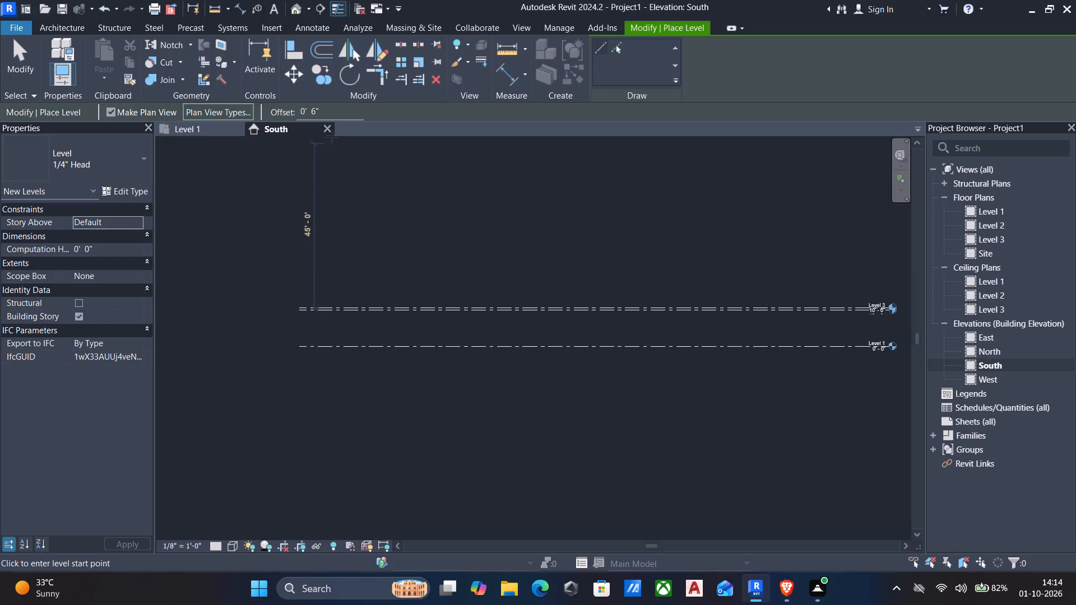
{"action": "left_click_drag", "start_coordinate": [332, 109], "coordinate": [11, 113]}
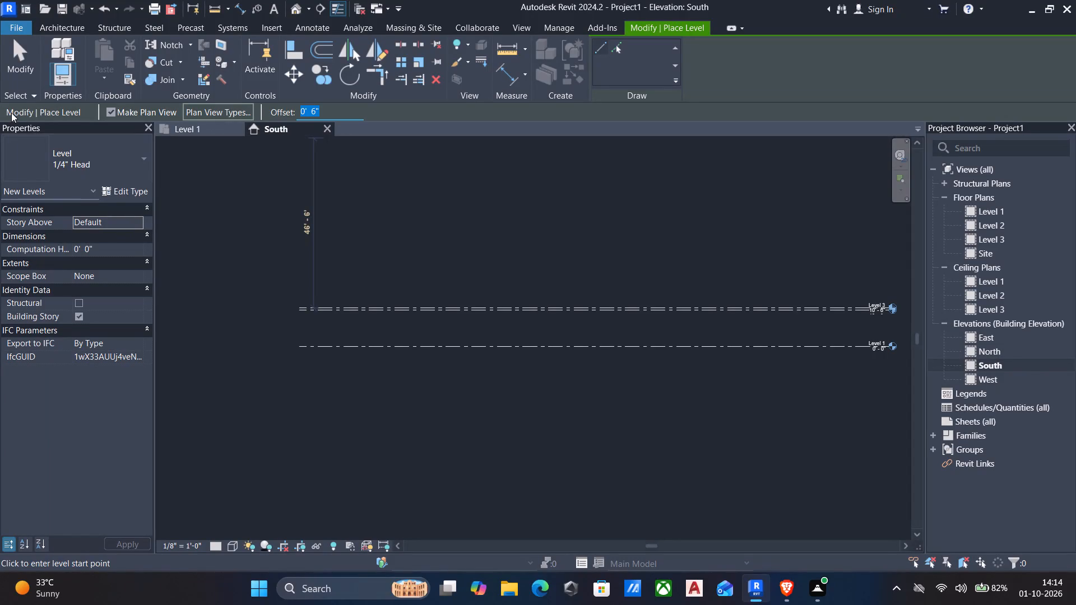
{"action": "type", "text": "10'"}
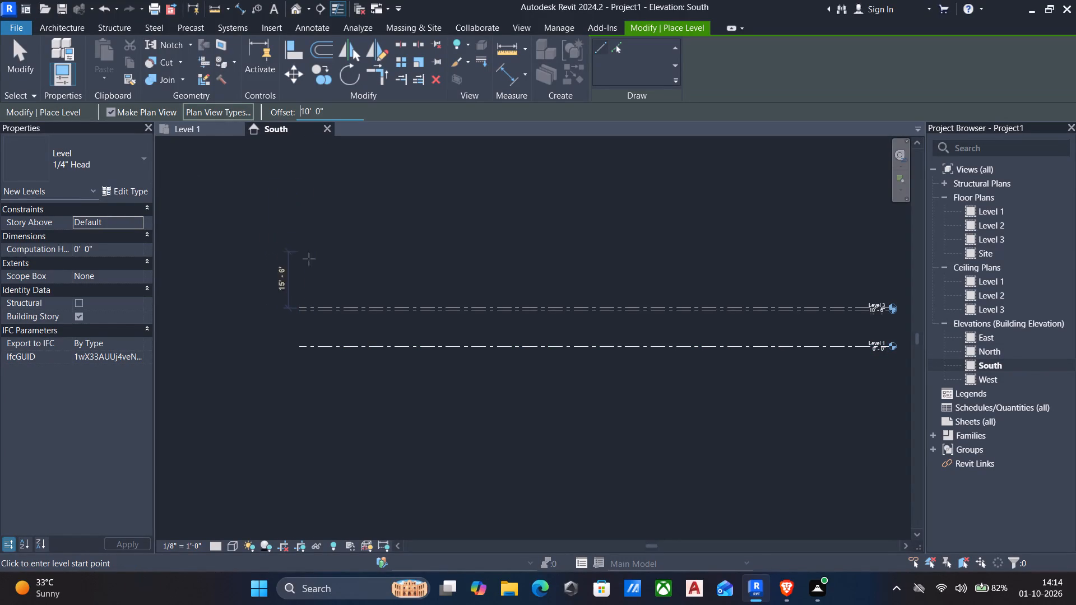
{"action": "left_click", "coordinate": [298, 304]}
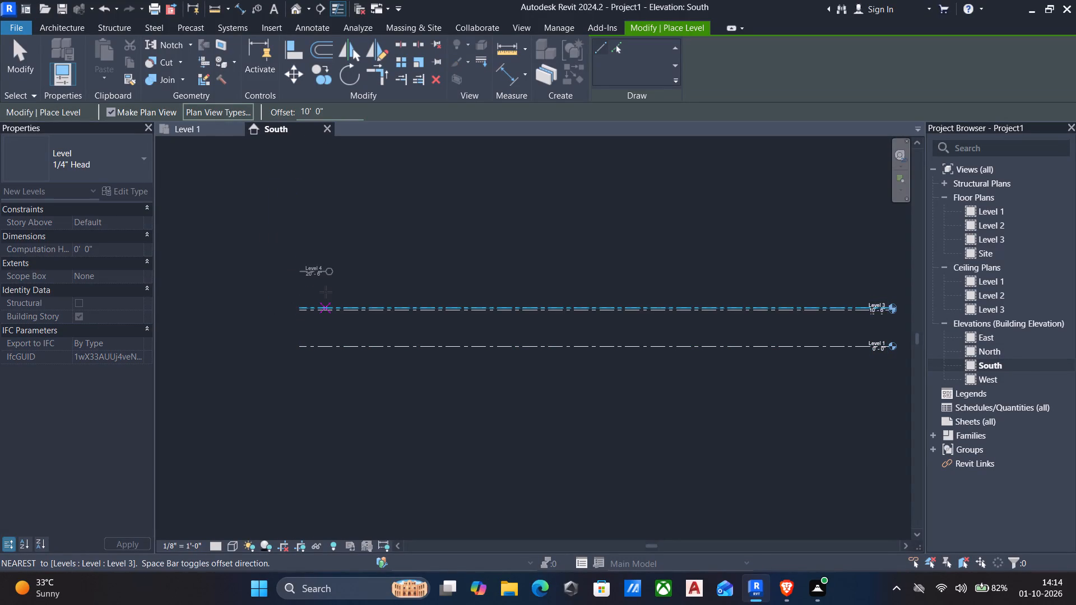
{"action": "middle_click_drag", "start_coordinate": [251, 283], "coordinate": [155, 273]}
{"action": "scroll", "coordinate": [386, 308], "scroll_direction": "down", "scroll_amount": 1}
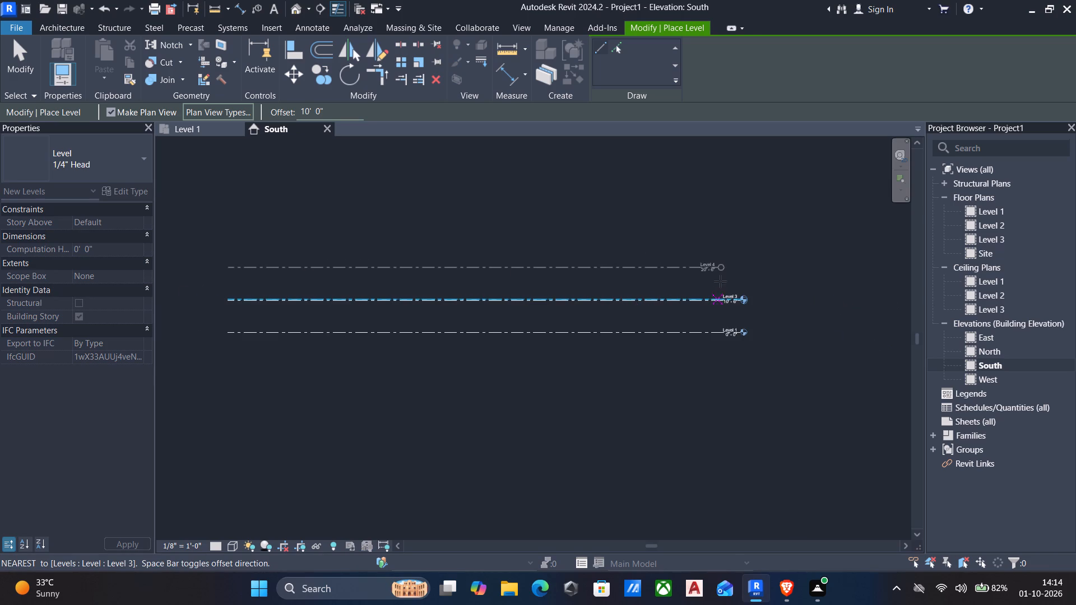
{"action": "left_click", "coordinate": [739, 280]}
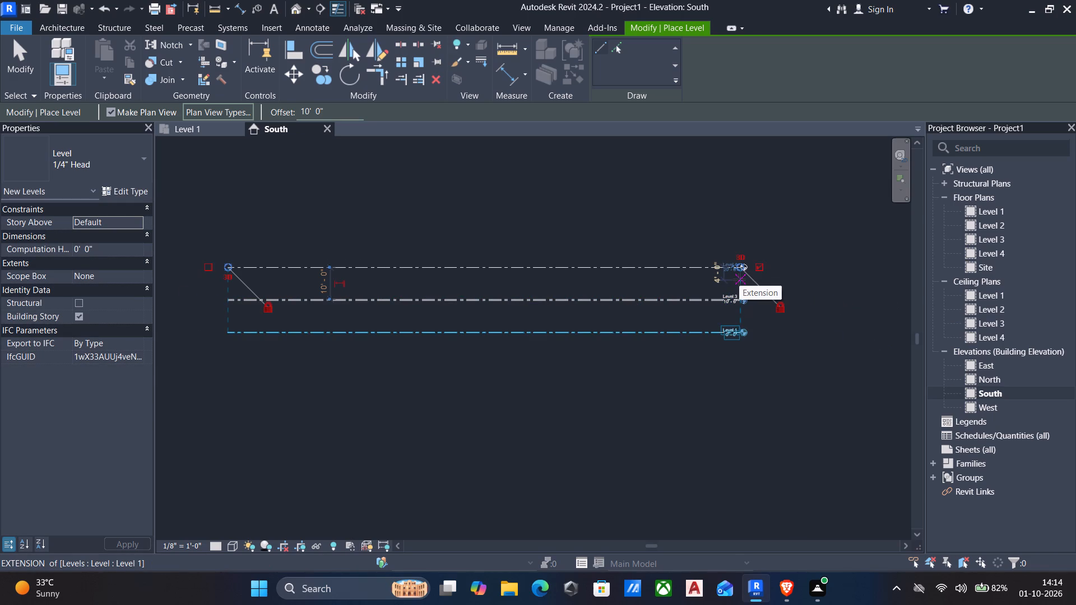
{"action": "key", "text": "Escape"}
{"action": "key", "text": "Escape"}
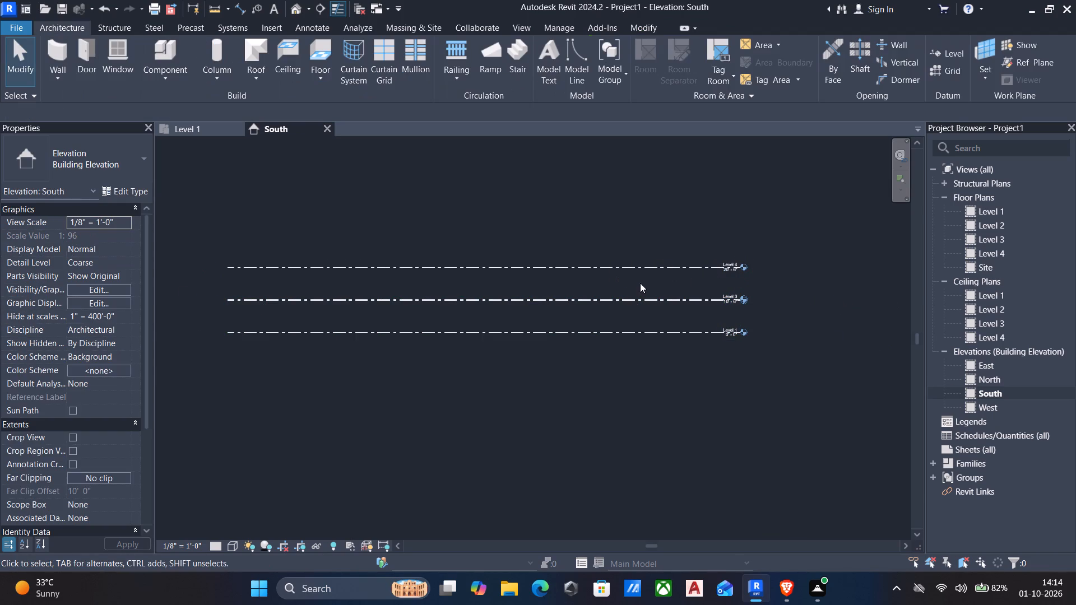
Move Level 1 by setting its distance below Level 2 to 11'.
{"action": "left_click", "coordinate": [457, 332]}
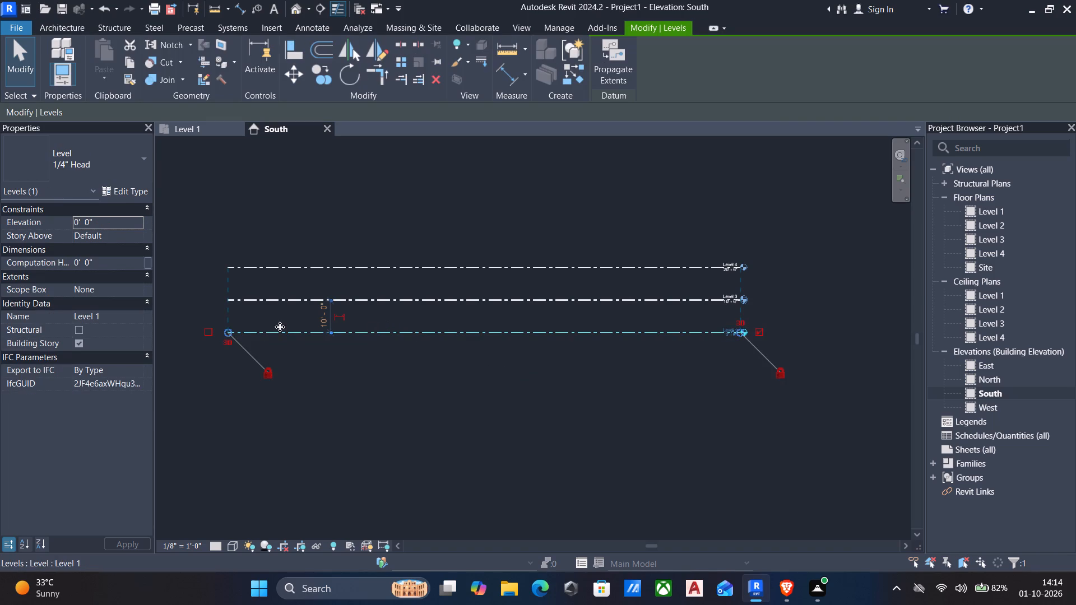
{"action": "left_click", "coordinate": [319, 317]}
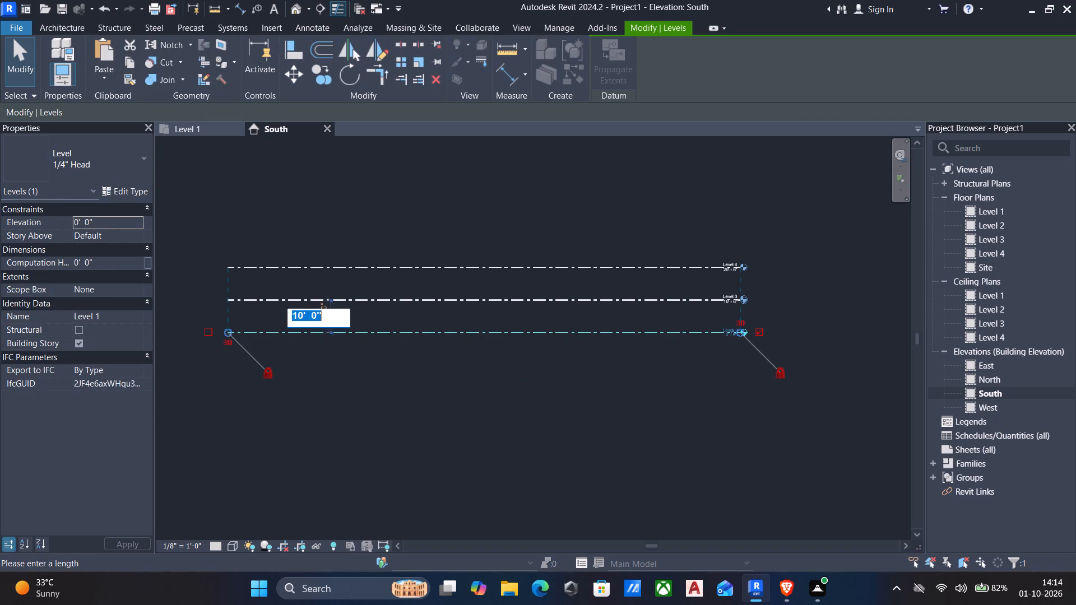
{"action": "key", "text": "1"}
{"action": "key", "text": "1"}
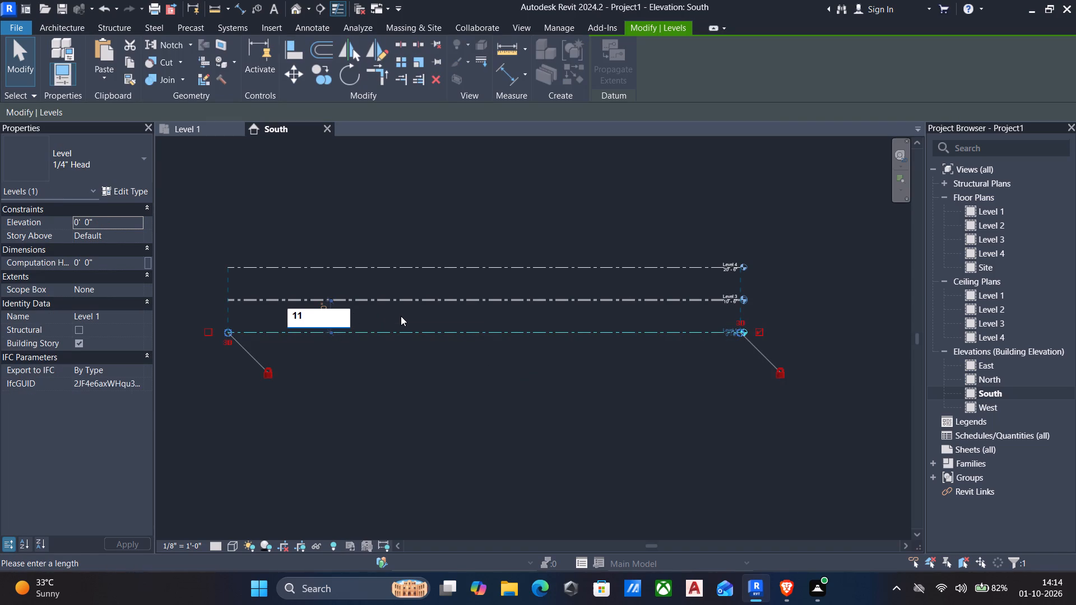
{"action": "key", "text": "apostrophe"}
{"action": "key", "text": "Return"}
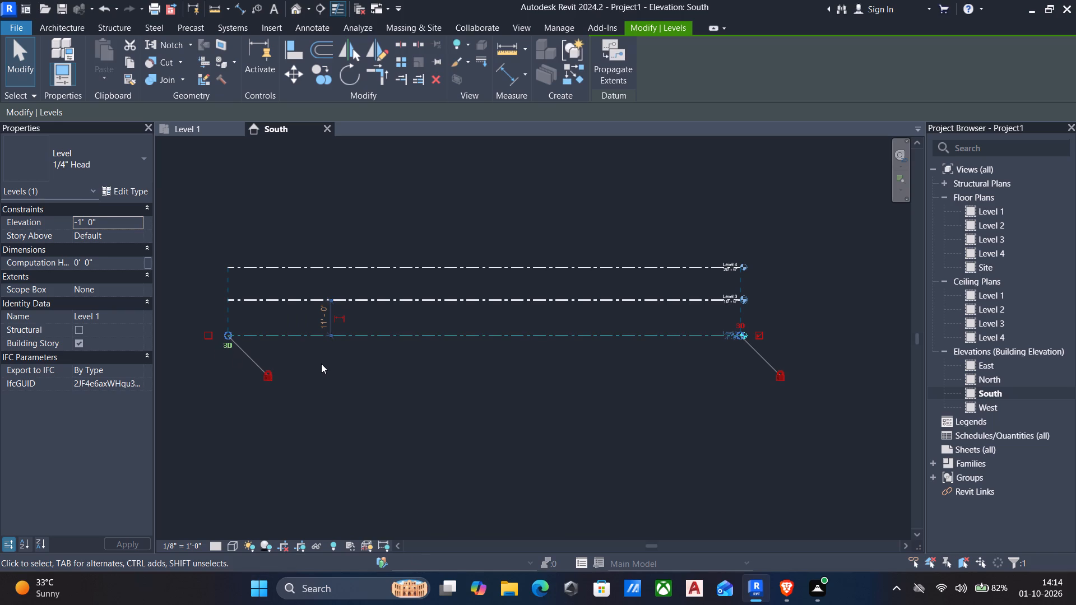
{"action": "key", "text": "Escape"}
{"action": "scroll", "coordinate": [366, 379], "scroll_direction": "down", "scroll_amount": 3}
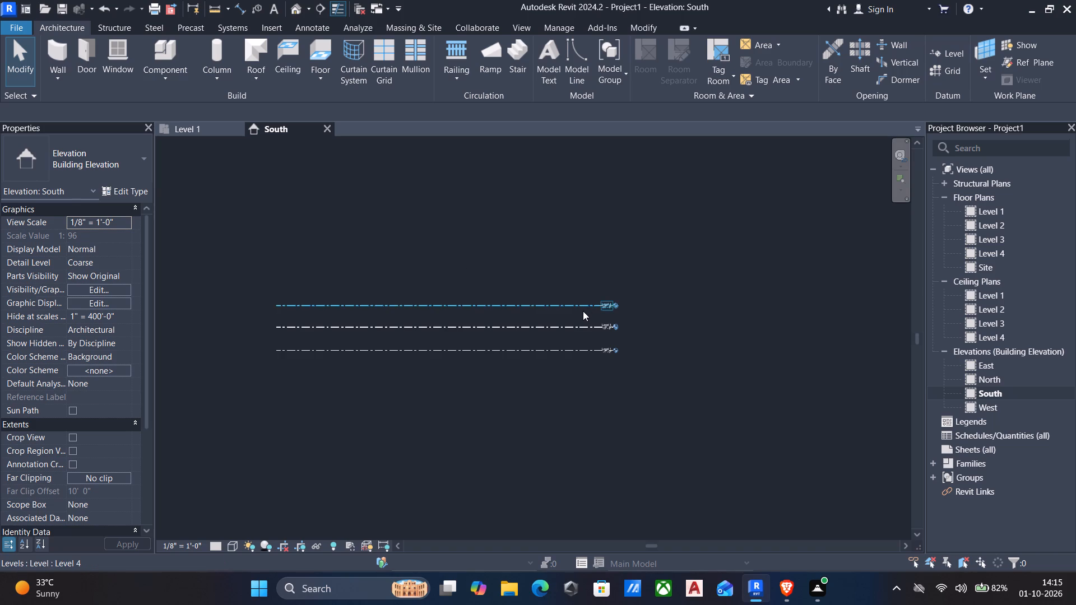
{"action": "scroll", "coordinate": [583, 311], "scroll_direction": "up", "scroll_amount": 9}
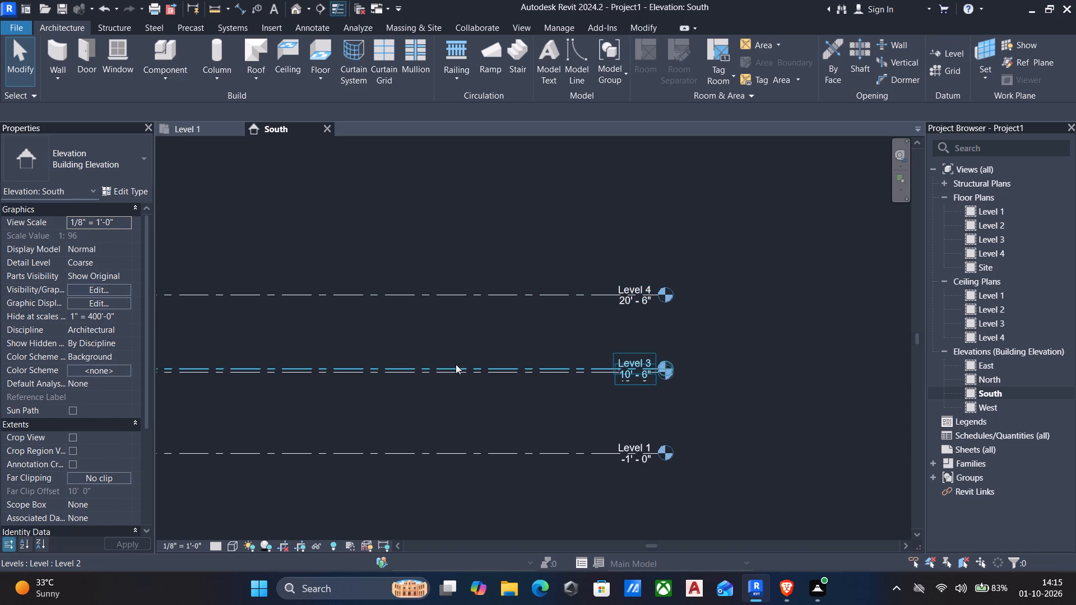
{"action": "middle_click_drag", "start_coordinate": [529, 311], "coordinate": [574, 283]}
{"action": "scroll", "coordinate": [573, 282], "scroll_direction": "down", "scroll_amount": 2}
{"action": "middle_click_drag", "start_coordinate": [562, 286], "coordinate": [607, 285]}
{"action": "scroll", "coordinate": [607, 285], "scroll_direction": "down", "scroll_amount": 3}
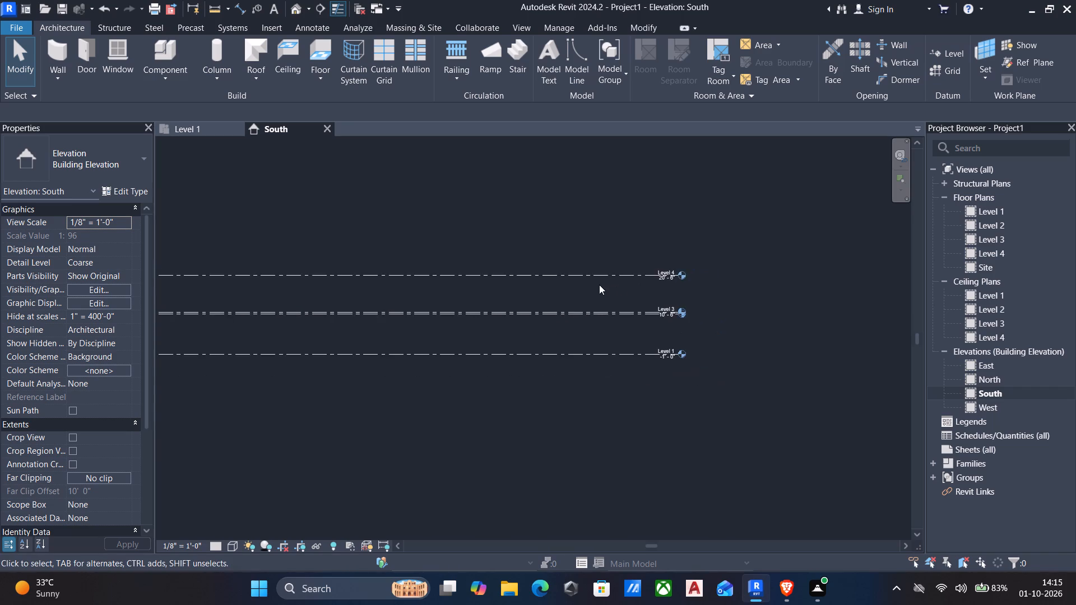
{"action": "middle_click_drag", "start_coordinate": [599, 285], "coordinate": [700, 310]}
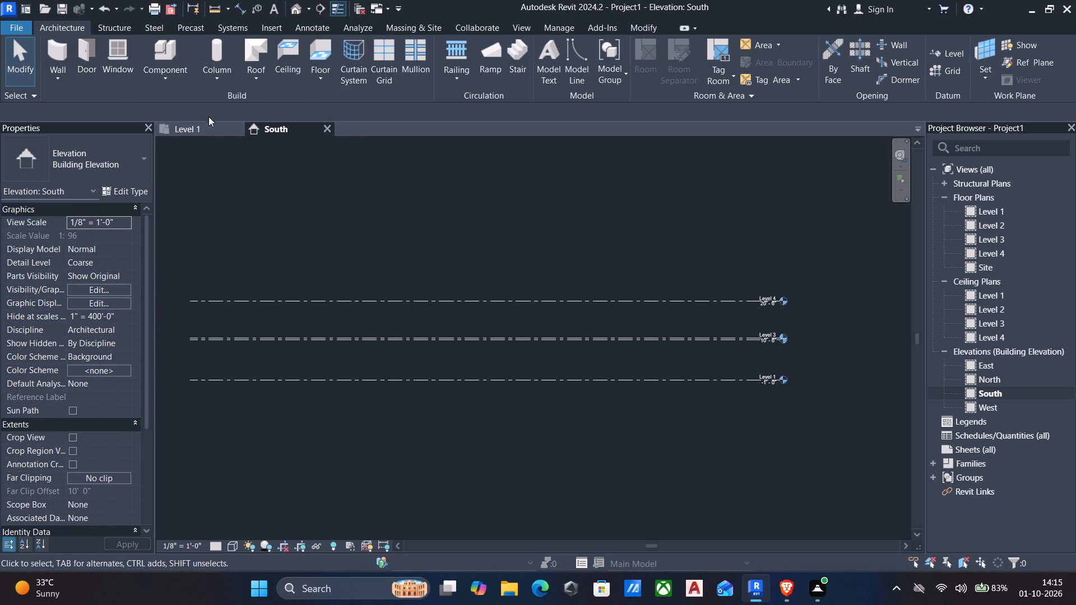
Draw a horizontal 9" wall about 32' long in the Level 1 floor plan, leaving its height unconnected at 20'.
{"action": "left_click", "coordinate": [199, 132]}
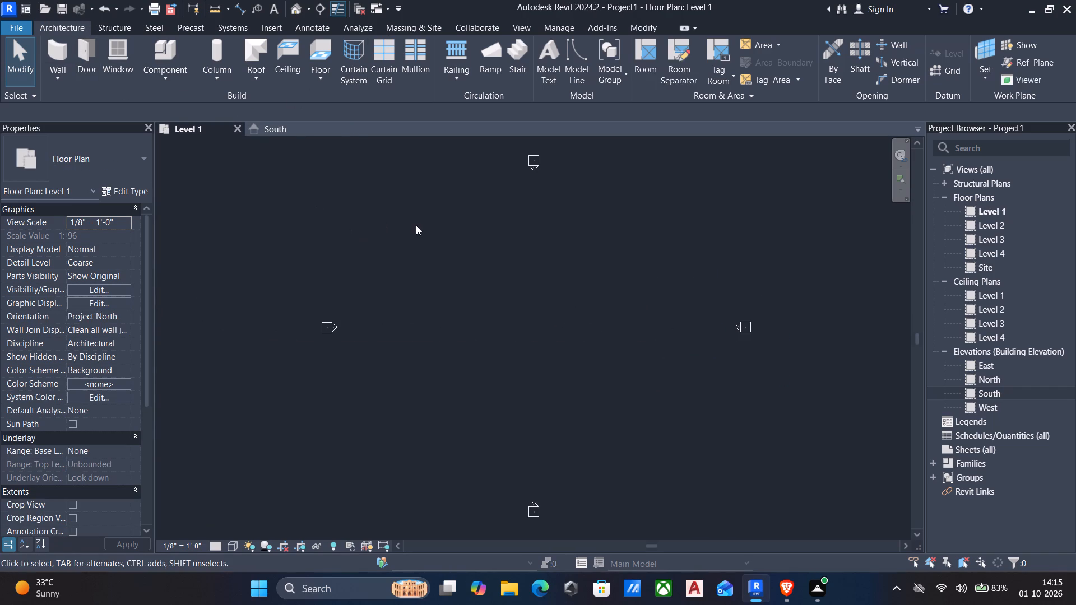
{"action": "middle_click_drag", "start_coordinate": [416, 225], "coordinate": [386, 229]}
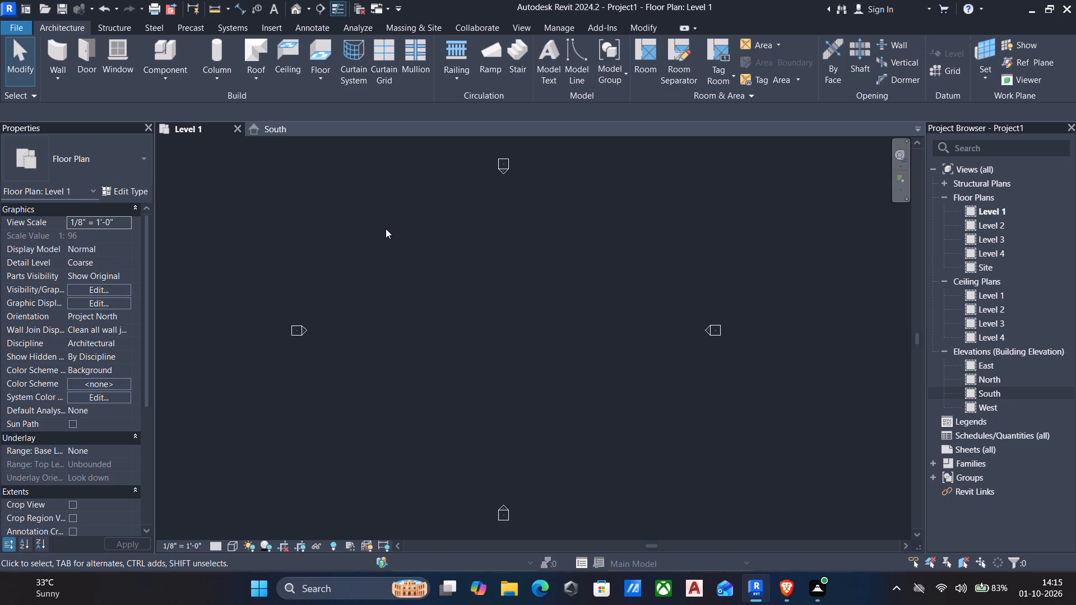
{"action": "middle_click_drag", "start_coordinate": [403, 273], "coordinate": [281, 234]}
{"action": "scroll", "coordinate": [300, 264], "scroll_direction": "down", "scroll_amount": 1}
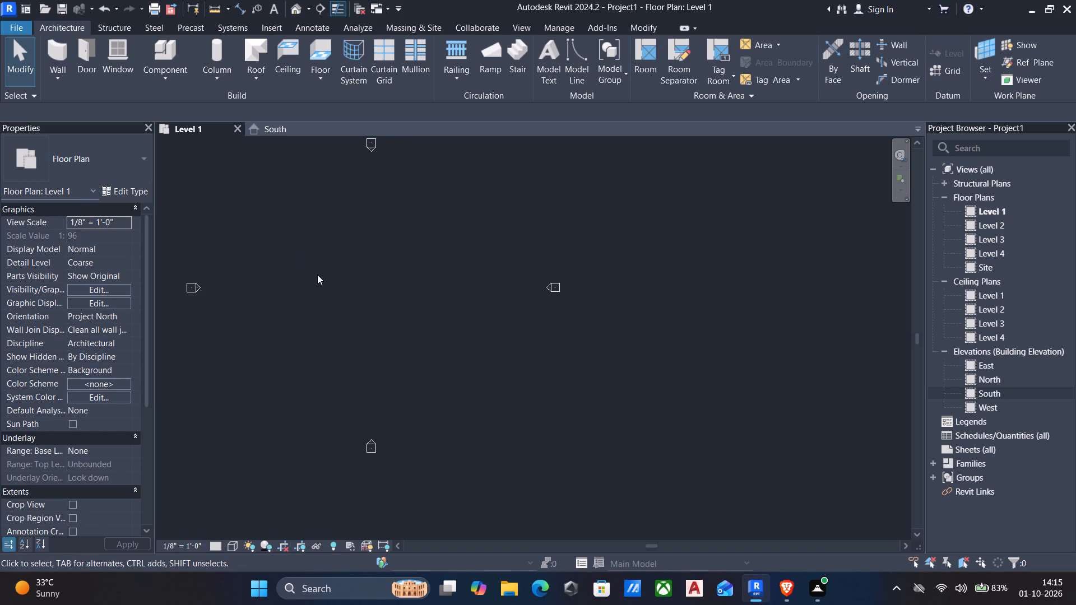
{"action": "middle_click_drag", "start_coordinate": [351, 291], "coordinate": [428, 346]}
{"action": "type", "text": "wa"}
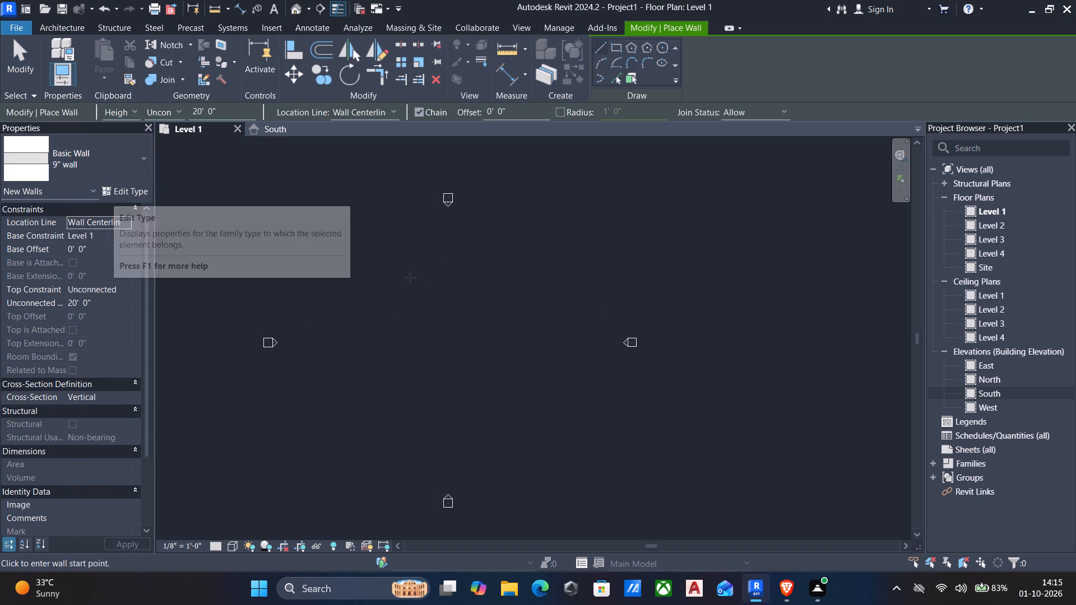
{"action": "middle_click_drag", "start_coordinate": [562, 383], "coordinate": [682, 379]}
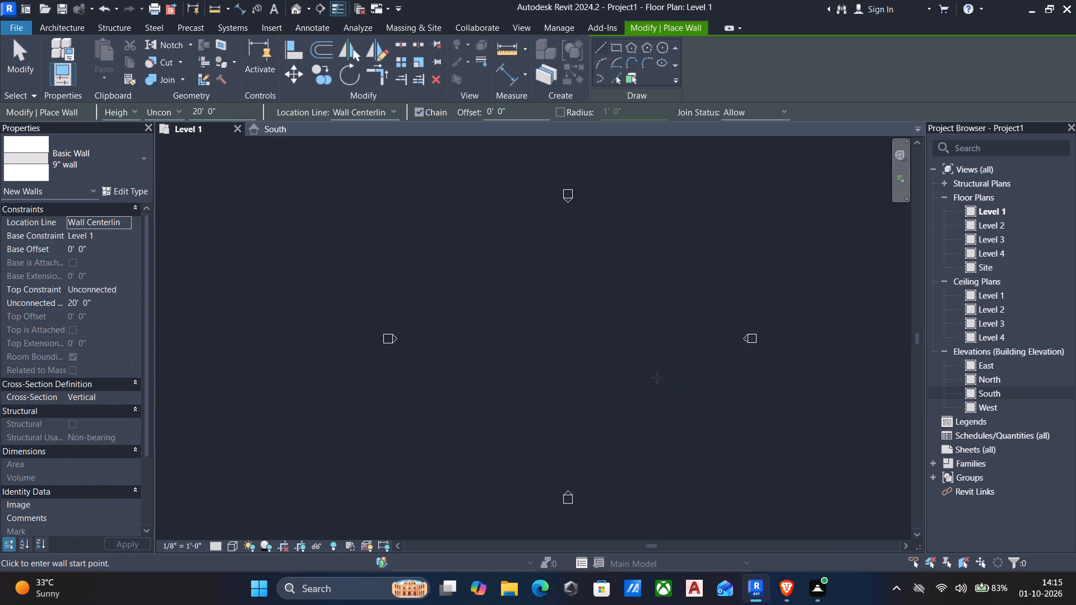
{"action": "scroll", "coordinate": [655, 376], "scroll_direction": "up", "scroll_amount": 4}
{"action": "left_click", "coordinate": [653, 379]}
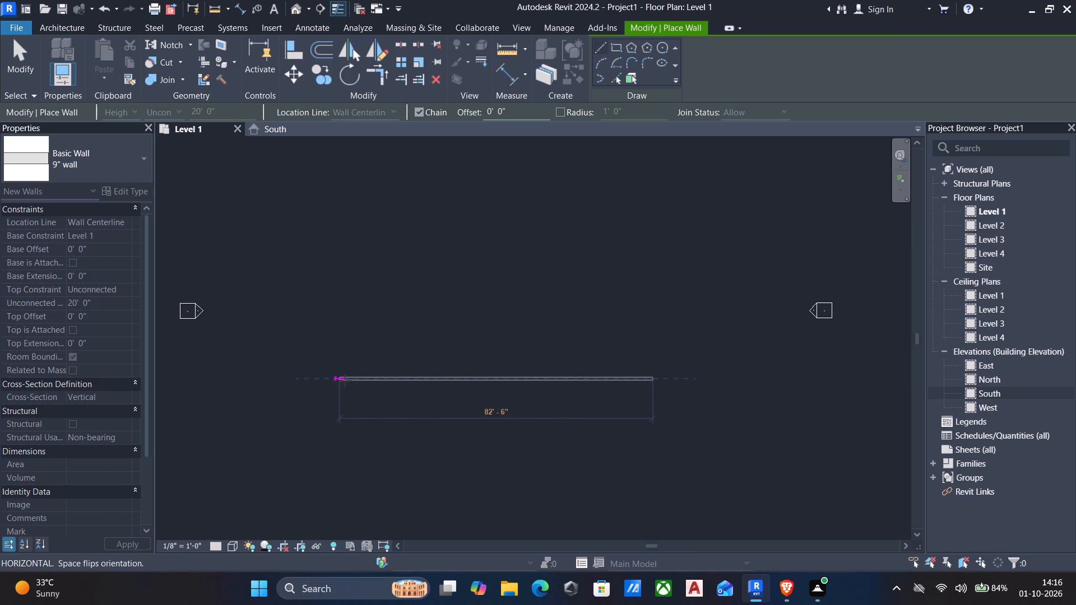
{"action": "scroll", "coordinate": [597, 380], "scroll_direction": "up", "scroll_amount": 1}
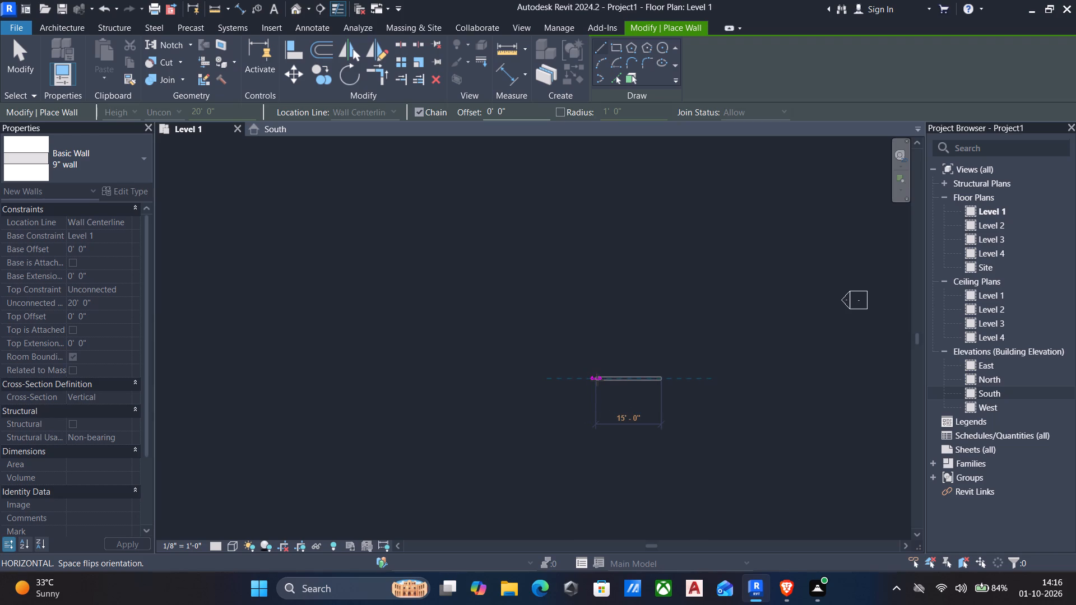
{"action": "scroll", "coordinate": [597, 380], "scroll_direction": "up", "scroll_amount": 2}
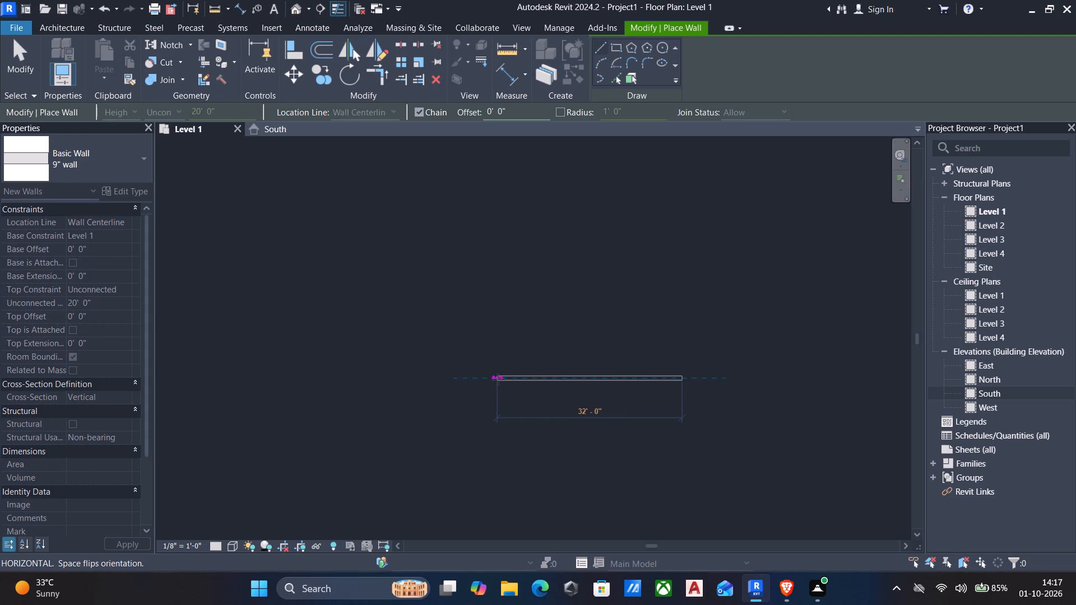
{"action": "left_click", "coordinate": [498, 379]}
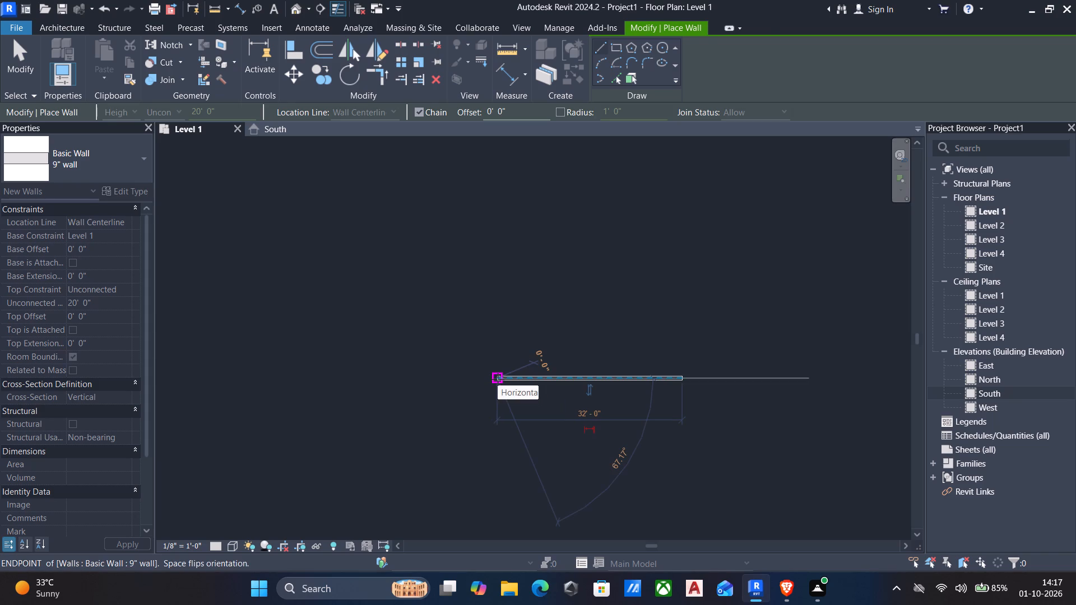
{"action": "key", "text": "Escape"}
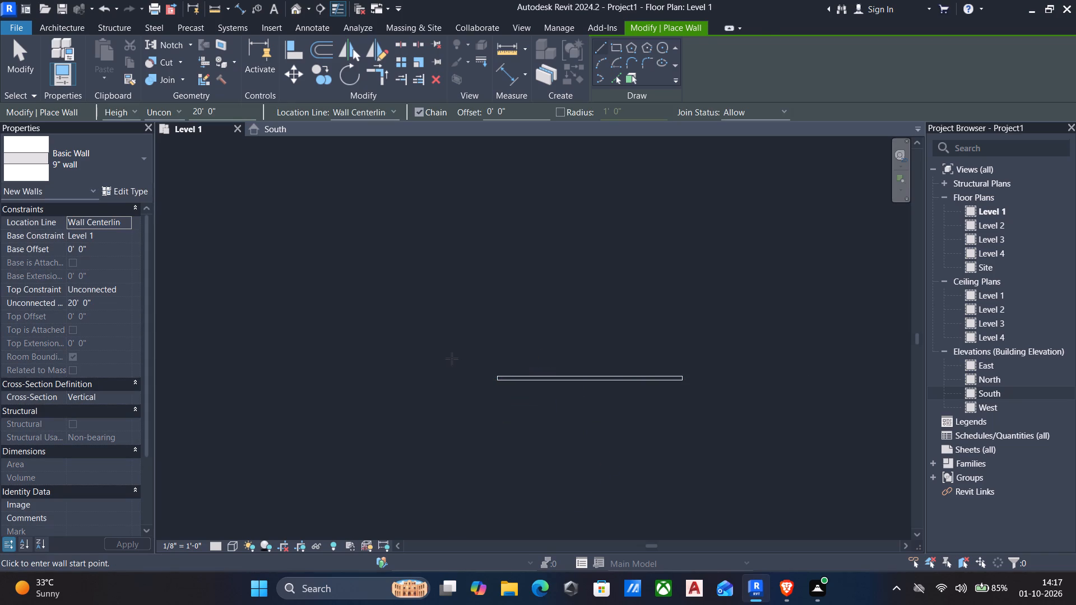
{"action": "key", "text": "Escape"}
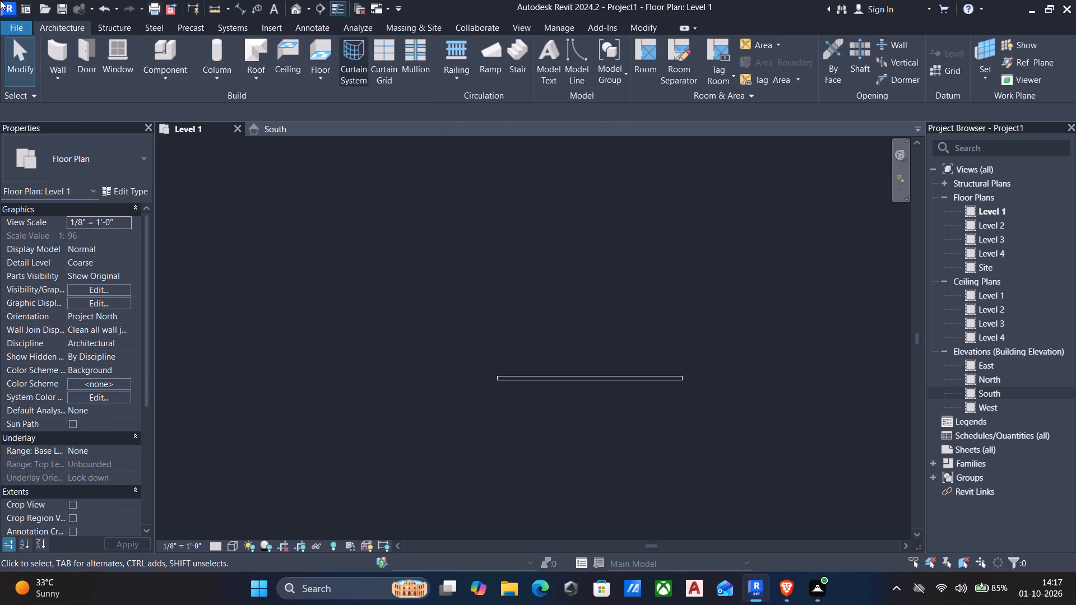
Open the default 3D view and select the wall to check its height and constraints.
{"action": "left_click", "coordinate": [297, 6]}
{"action": "scroll", "coordinate": [545, 398], "scroll_direction": "up", "scroll_amount": 5}
{"action": "scroll", "coordinate": [504, 362], "scroll_direction": "up", "scroll_amount": 6}
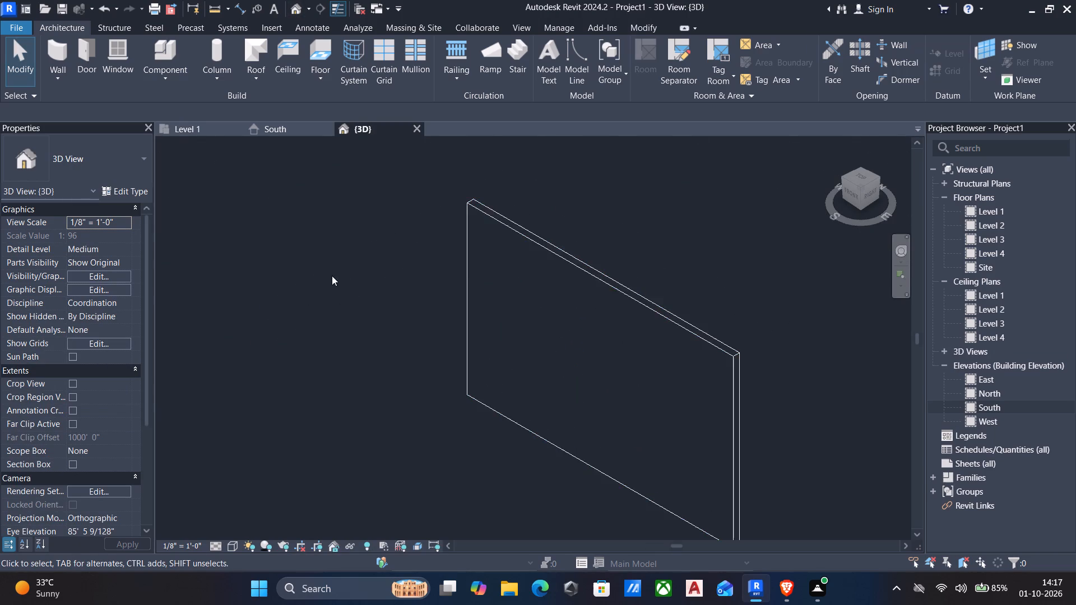
{"action": "left_click", "coordinate": [560, 259]}
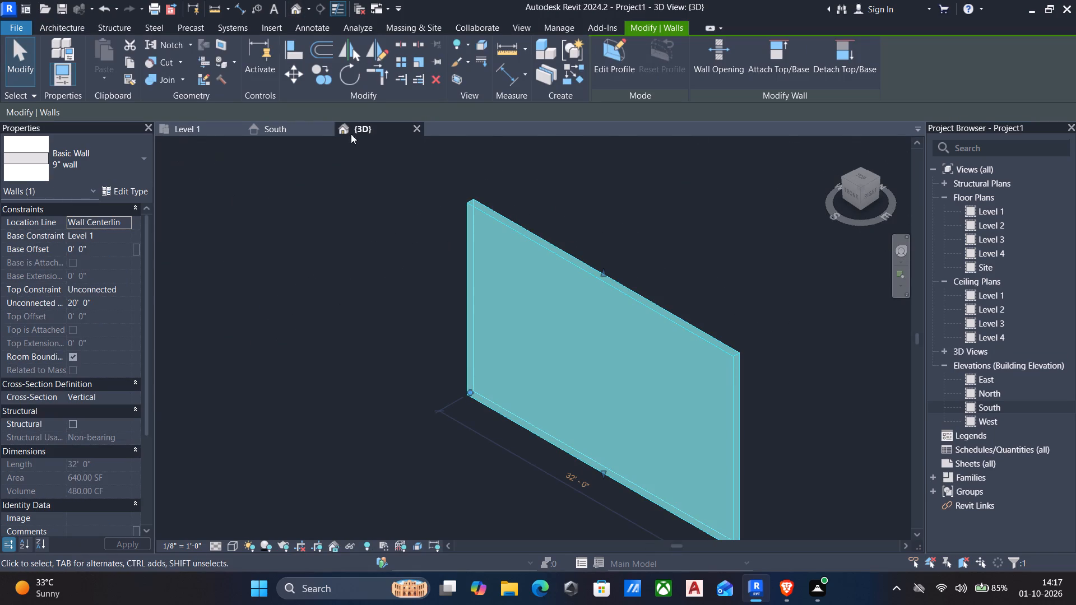
{"action": "scroll", "coordinate": [374, 161], "scroll_direction": "down", "scroll_amount": 4}
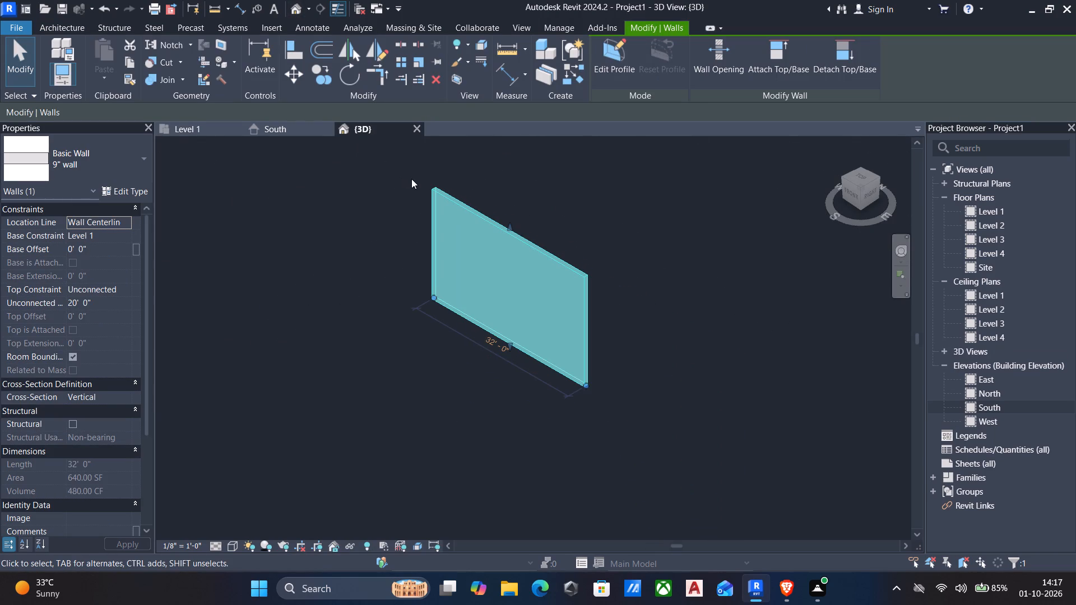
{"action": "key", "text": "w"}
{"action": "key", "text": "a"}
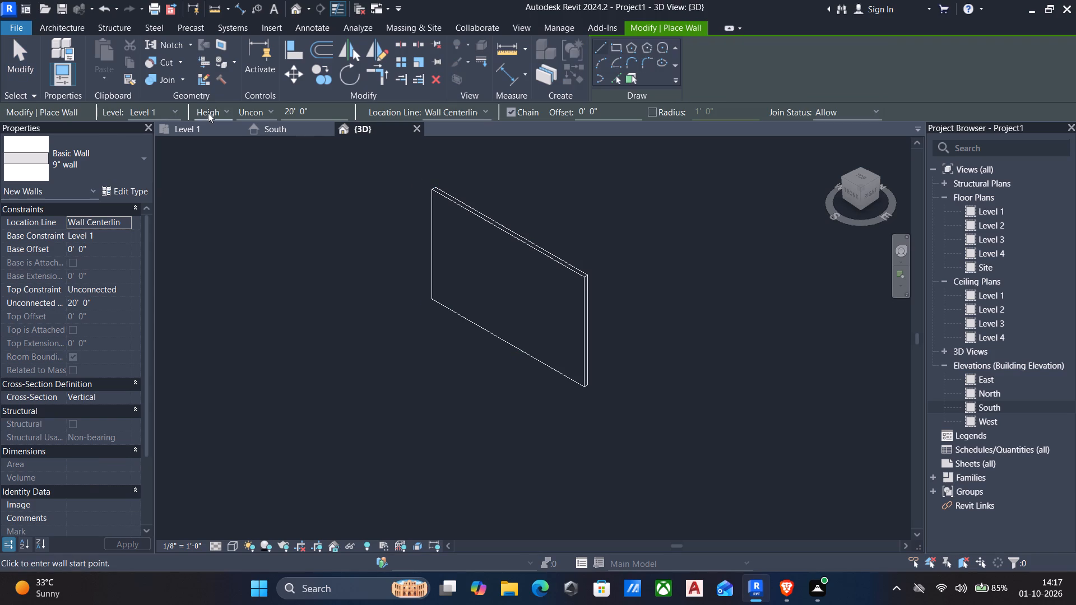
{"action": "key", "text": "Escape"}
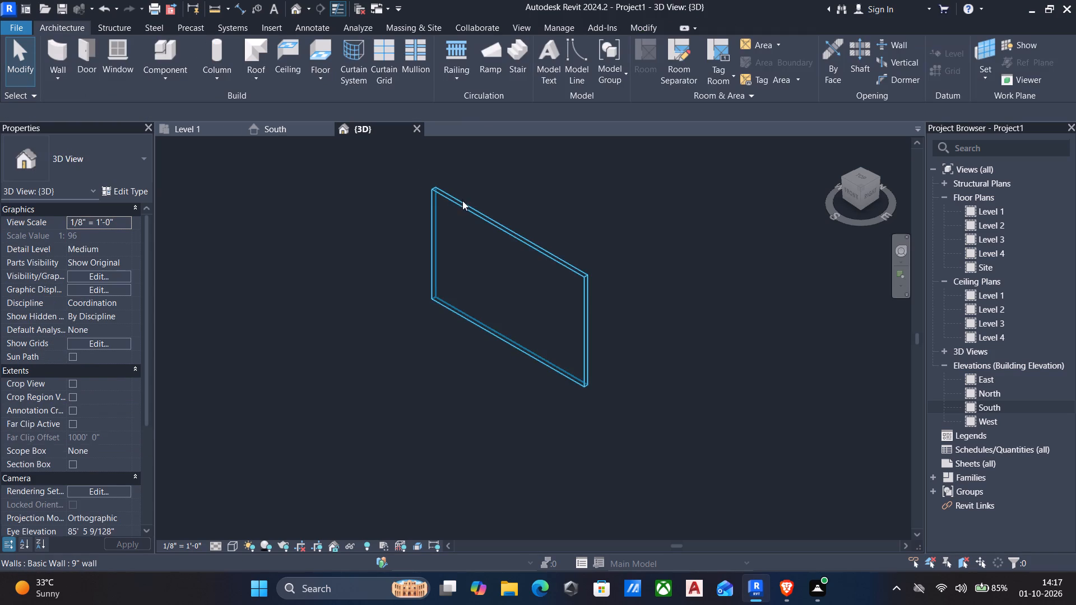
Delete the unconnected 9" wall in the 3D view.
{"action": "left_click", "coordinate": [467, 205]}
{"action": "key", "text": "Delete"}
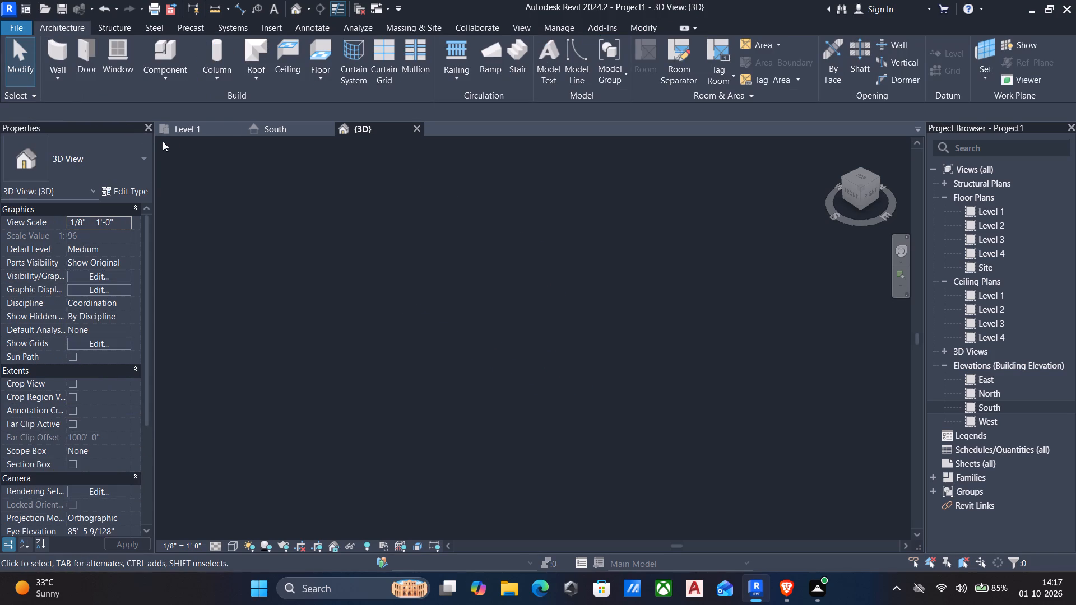
Draw a horizontal 9" wall about 35' long in the Level 1 floor plan, with its height set up to Level 2.
{"action": "key", "text": "w"}
{"action": "key", "text": "a"}
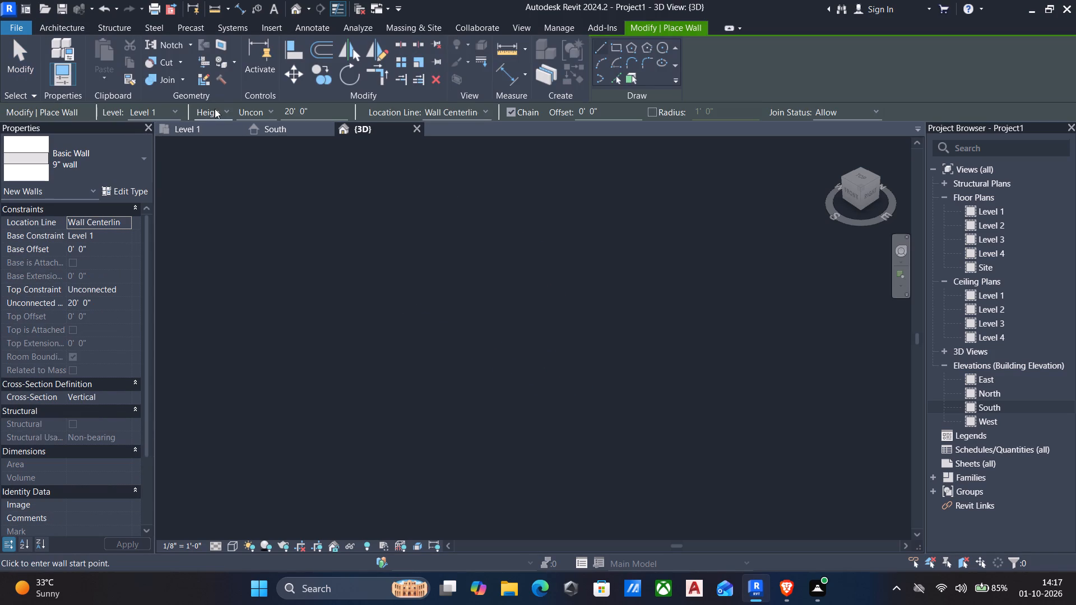
{"action": "left_click", "coordinate": [215, 109]}
{"action": "left_click", "coordinate": [216, 109]}
{"action": "left_click", "coordinate": [270, 110]}
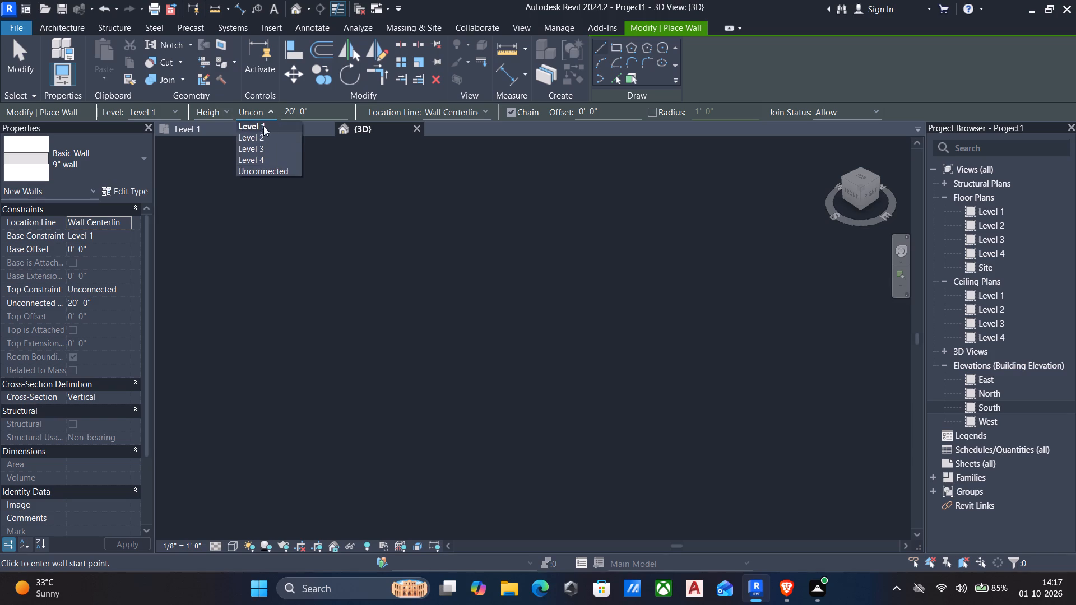
{"action": "left_click", "coordinate": [253, 137]}
{"action": "scroll", "coordinate": [402, 317], "scroll_direction": "down", "scroll_amount": 2}
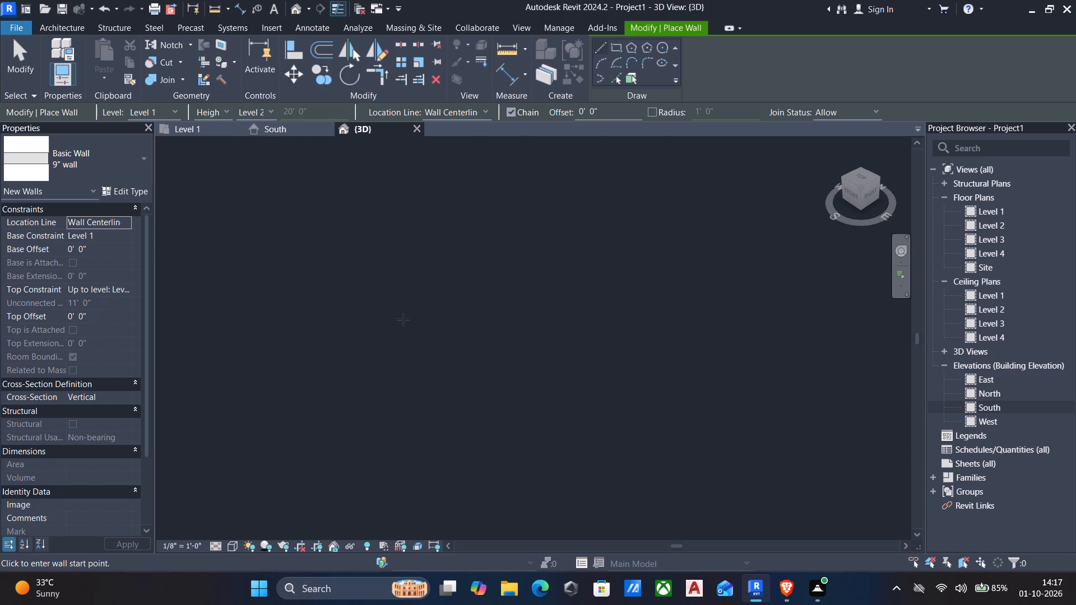
{"action": "scroll", "coordinate": [403, 319], "scroll_direction": "down", "scroll_amount": 8}
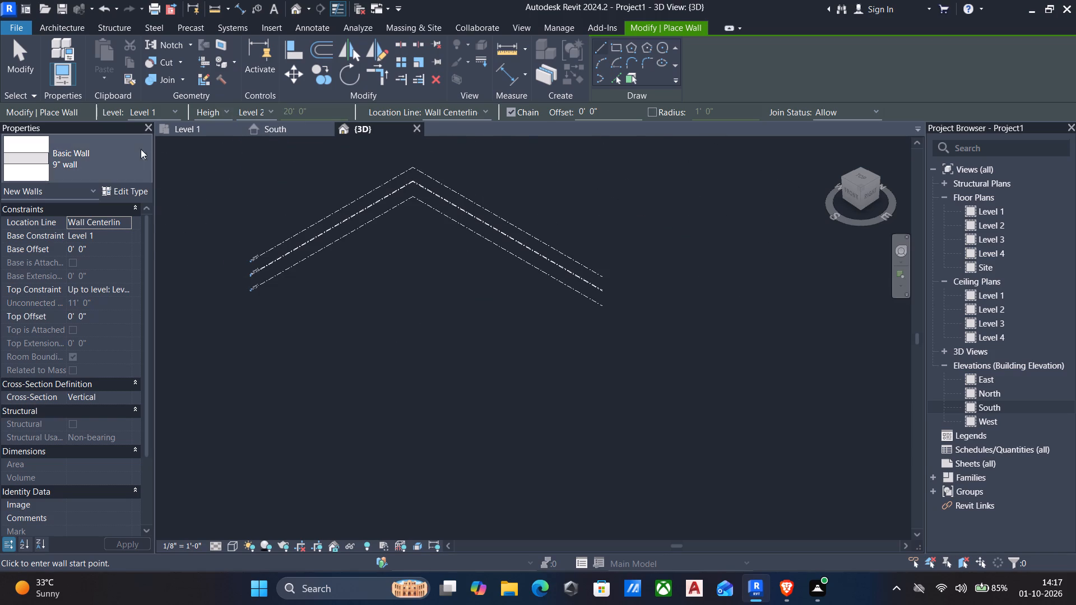
{"action": "left_click", "coordinate": [192, 131]}
{"action": "scroll", "coordinate": [298, 275], "scroll_direction": "down", "scroll_amount": 6}
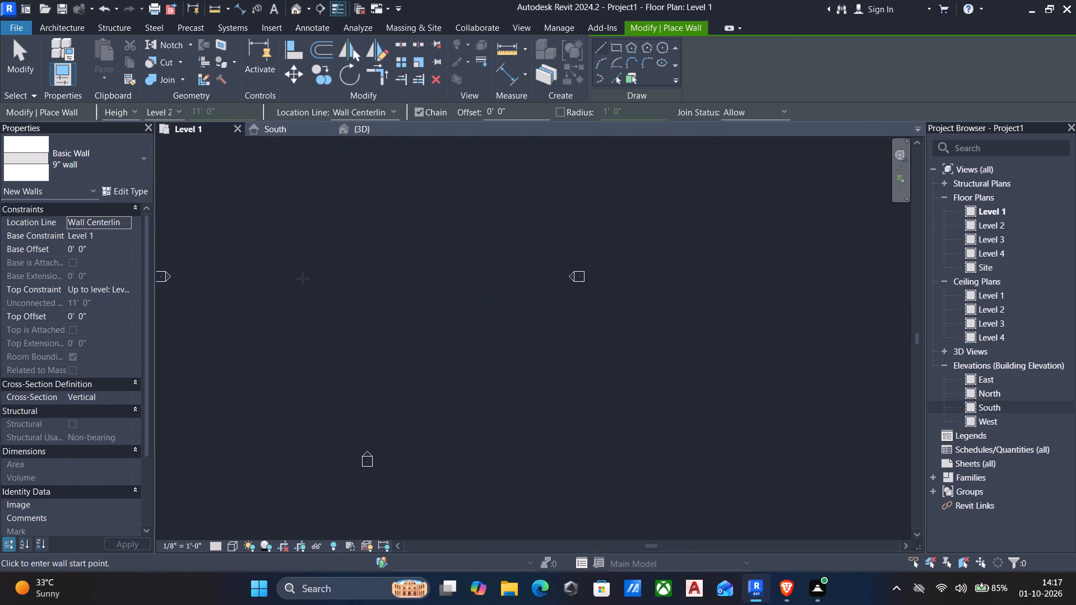
{"action": "middle_click_drag", "start_coordinate": [308, 283], "coordinate": [409, 310]}
{"action": "scroll", "coordinate": [384, 312], "scroll_direction": "up", "scroll_amount": 4}
{"action": "left_click", "coordinate": [402, 338]}
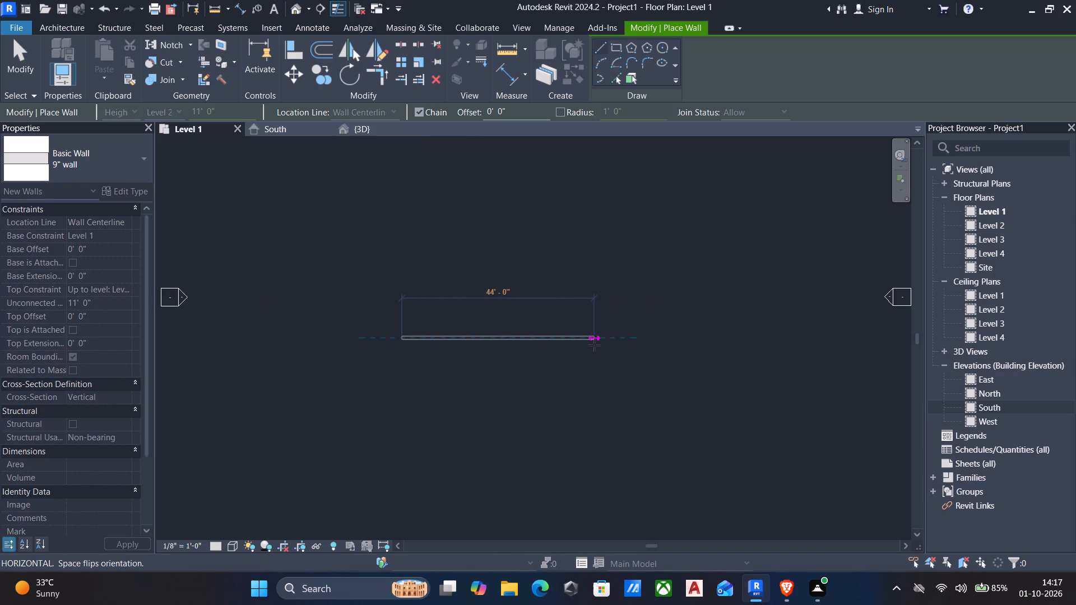
{"action": "left_click", "coordinate": [554, 336]}
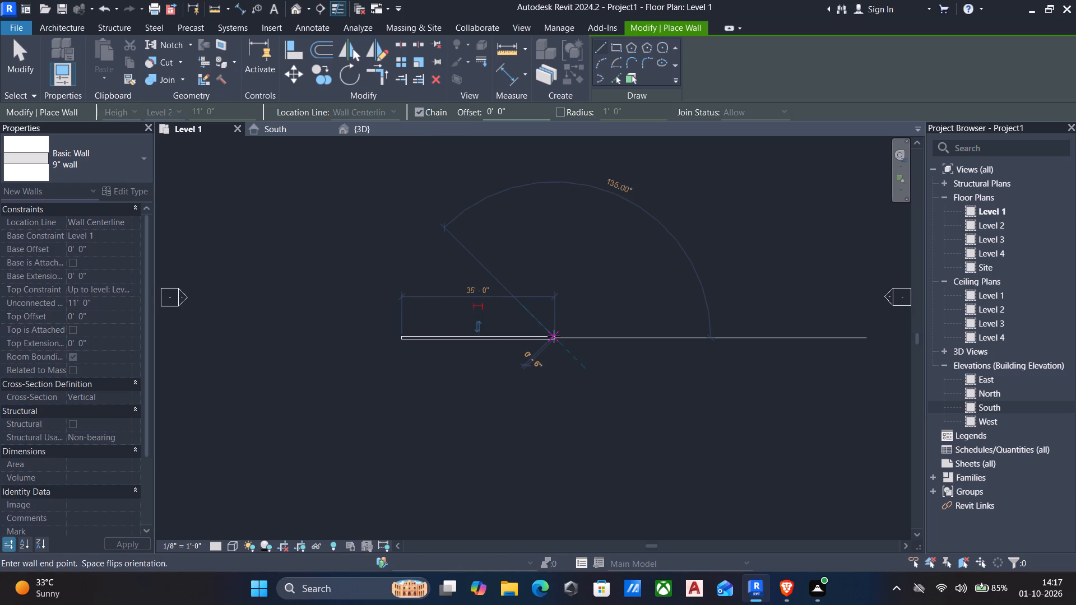
{"action": "key", "text": "Escape"}
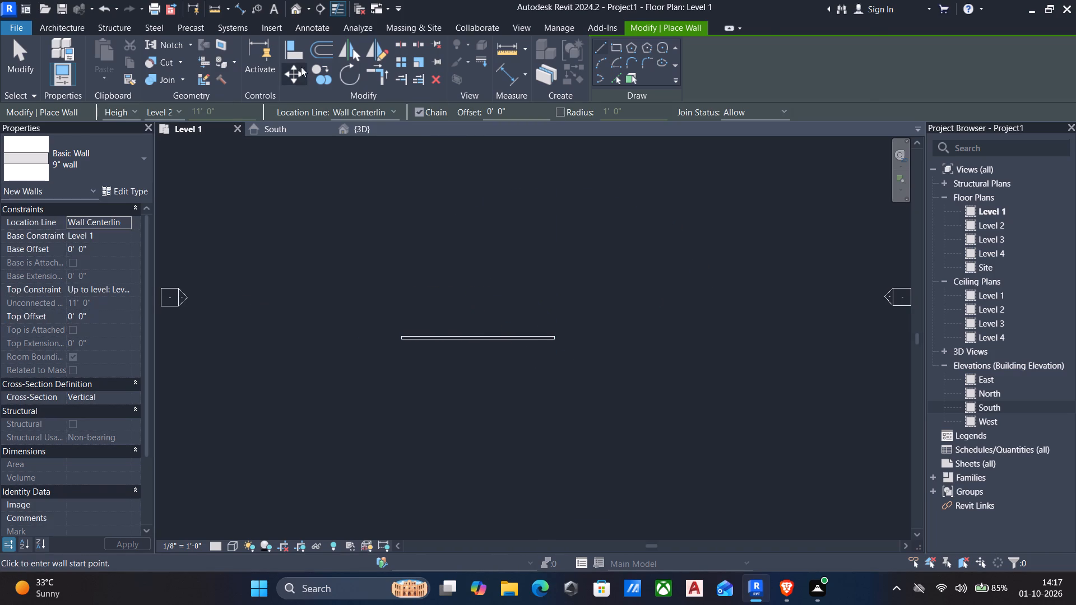
{"action": "key", "text": "Escape"}
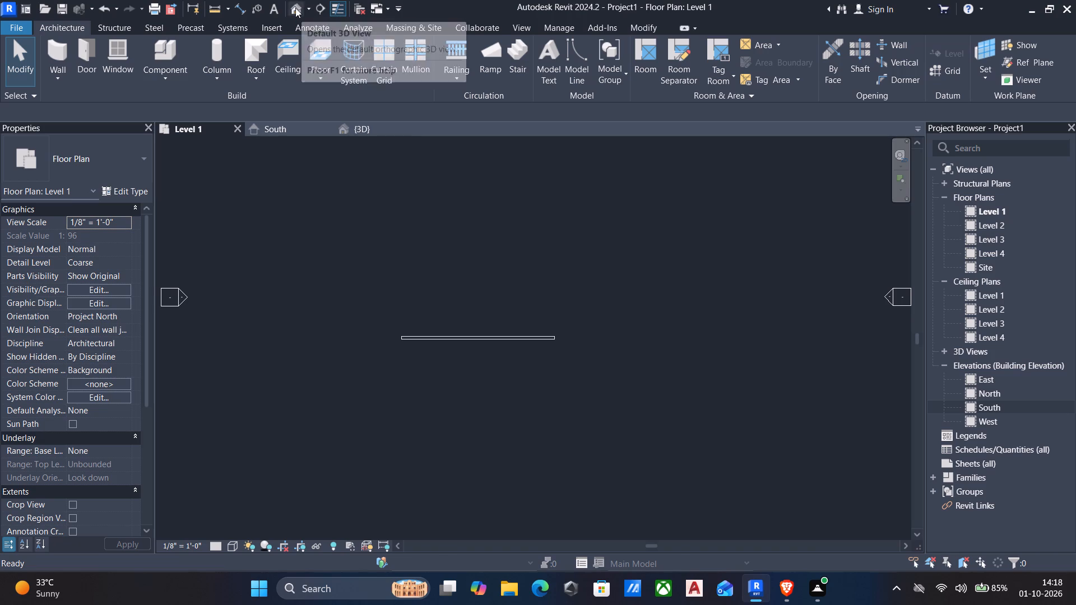
Examine the new wall and its height relative to the levels in the default 3D view.
{"action": "left_click", "coordinate": [295, 8]}
{"action": "scroll", "coordinate": [434, 226], "scroll_direction": "up", "scroll_amount": 4}
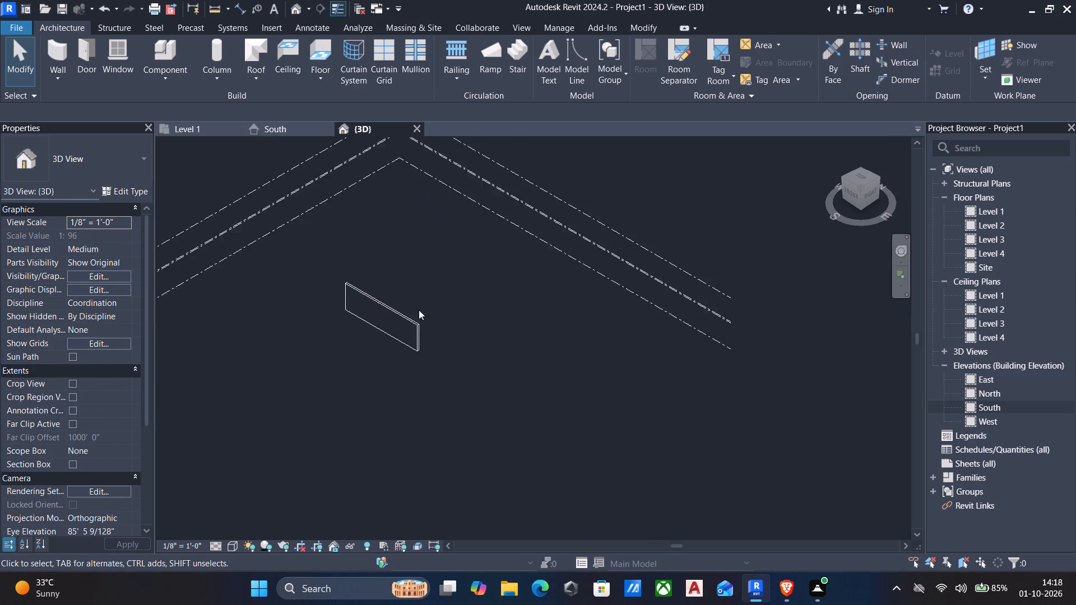
{"action": "scroll", "coordinate": [419, 310], "scroll_direction": "up", "scroll_amount": 1}
{"action": "scroll", "coordinate": [245, 276], "scroll_direction": "up", "scroll_amount": 6}
{"action": "scroll", "coordinate": [258, 280], "scroll_direction": "down", "scroll_amount": 2}
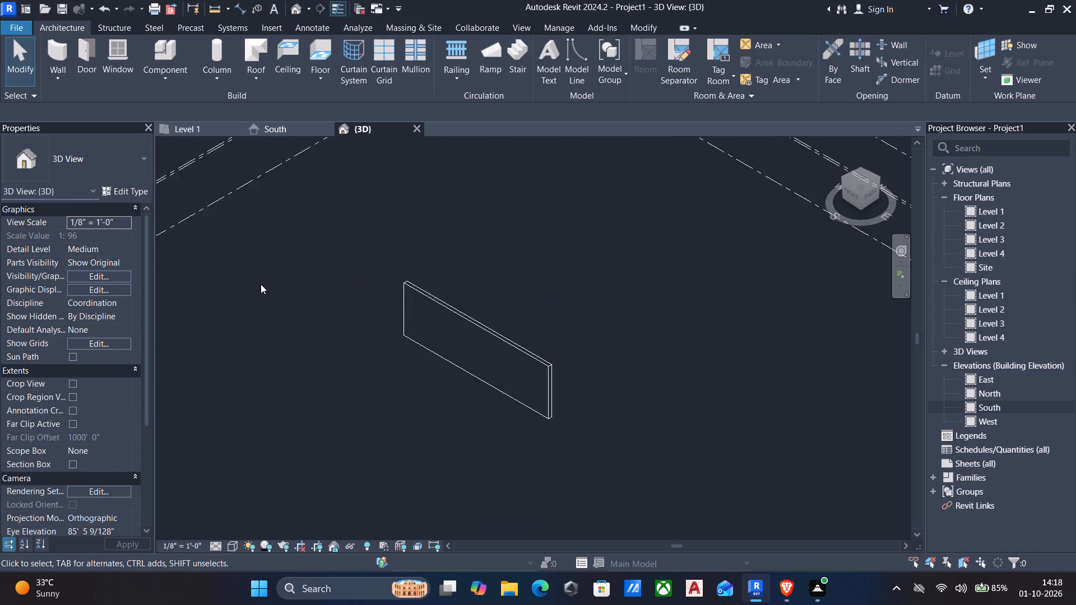
{"action": "scroll", "coordinate": [261, 284], "scroll_direction": "down", "scroll_amount": 1}
{"action": "scroll", "coordinate": [261, 284], "scroll_direction": "up", "scroll_amount": 1}
{"action": "middle_click_drag", "start_coordinate": [265, 280], "coordinate": [292, 291]}
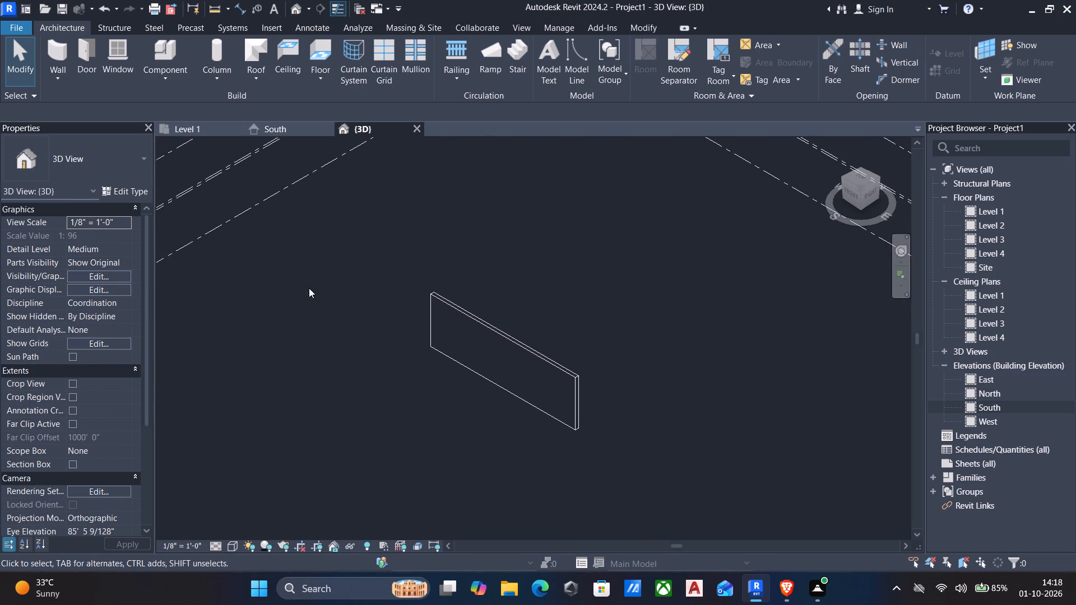
{"action": "middle_click_drag", "start_coordinate": [309, 288], "coordinate": [354, 262], "text": "shift"}
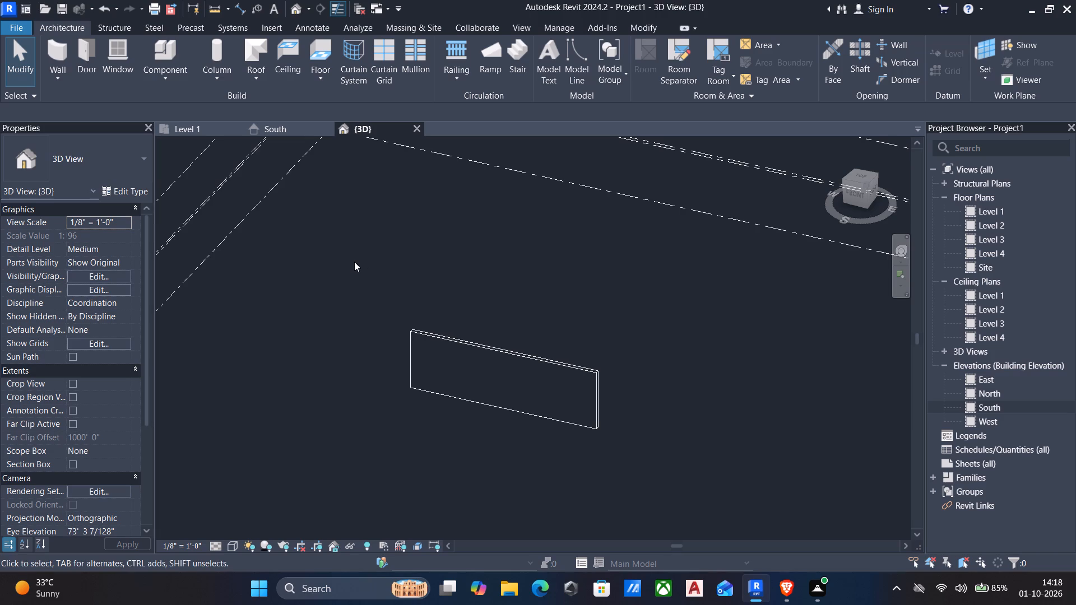
Cut a nearly full-height rectangular wall opening about 14'-9" wide in the 9" wall, about 4'-10" from its nearer end.
{"action": "left_click", "coordinate": [476, 348]}
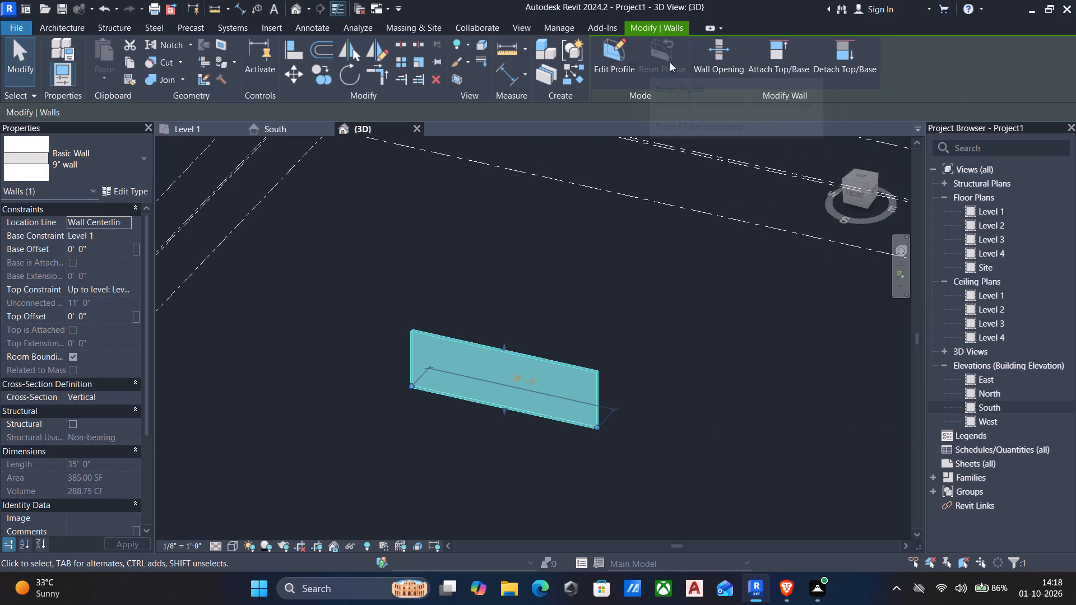
{"action": "left_click", "coordinate": [703, 52]}
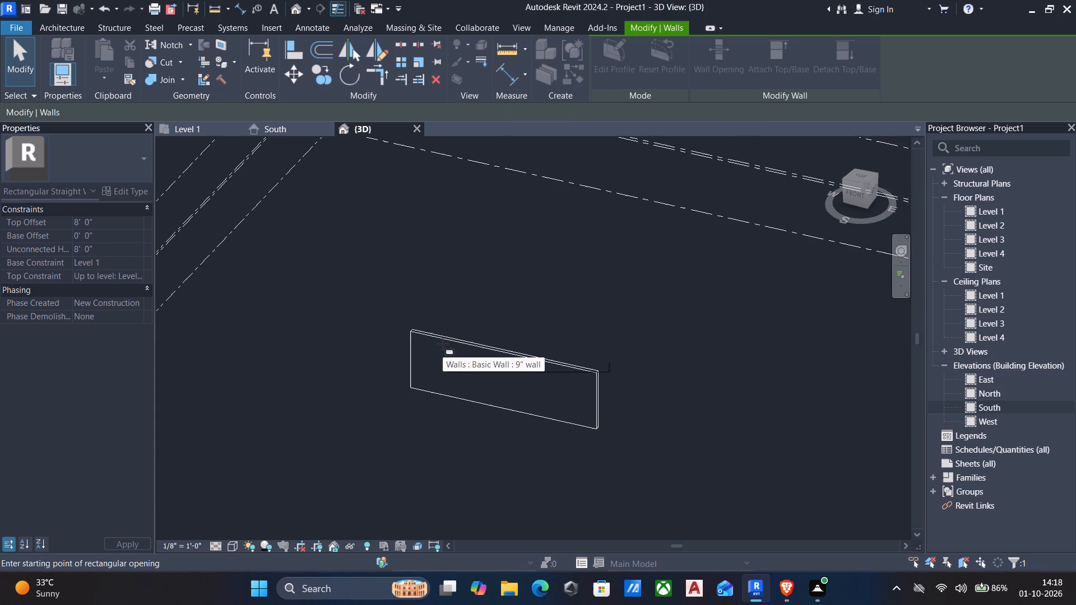
{"action": "scroll", "coordinate": [445, 336], "scroll_direction": "up", "scroll_amount": 5}
{"action": "left_click", "coordinate": [429, 339]}
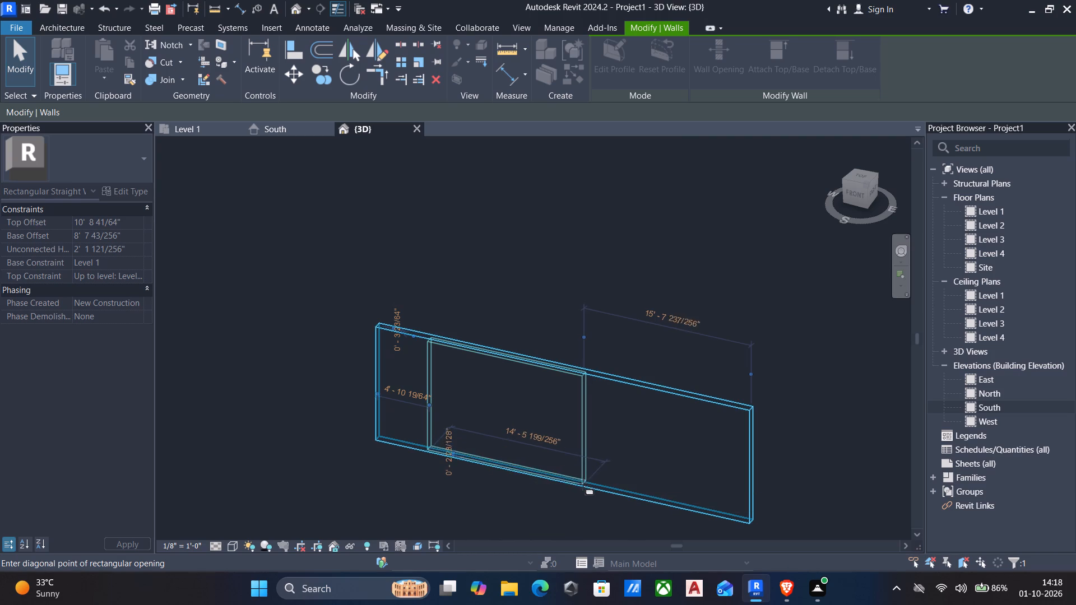
{"action": "left_click", "coordinate": [587, 485]}
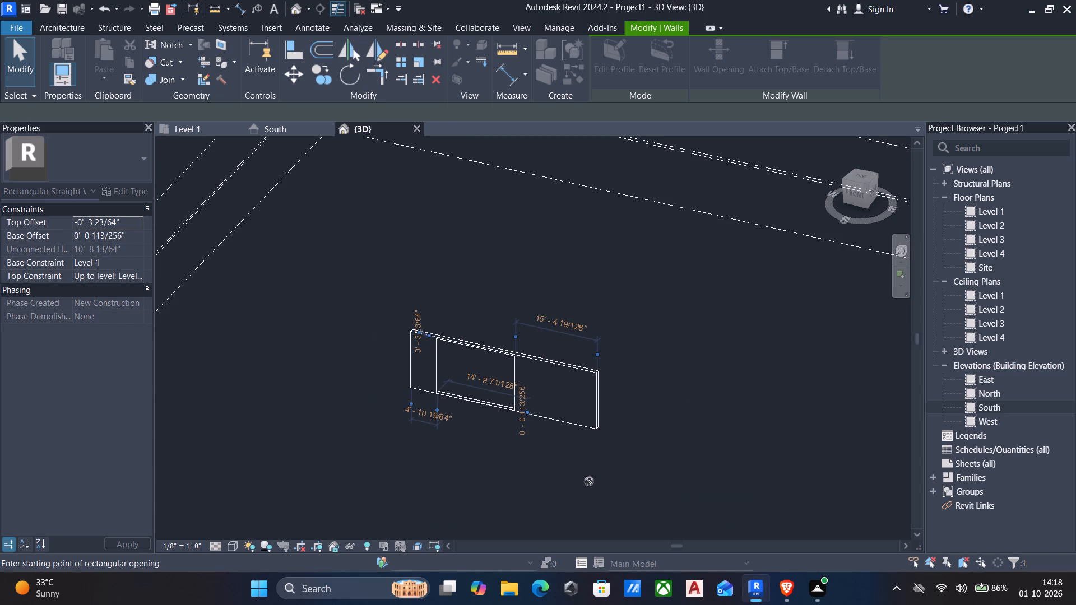
{"action": "key", "text": "Escape"}
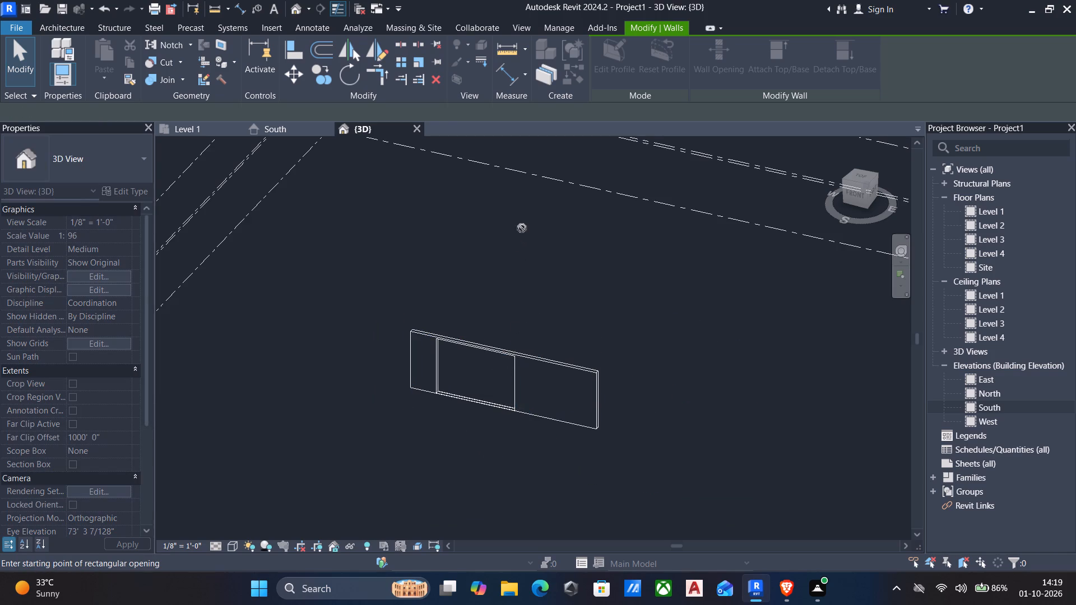
{"action": "key", "text": "Escape"}
Set the 3D view's detail level to Coarse and its visual style to Shaded.
{"action": "scroll", "coordinate": [457, 354], "scroll_direction": "up", "scroll_amount": 3}
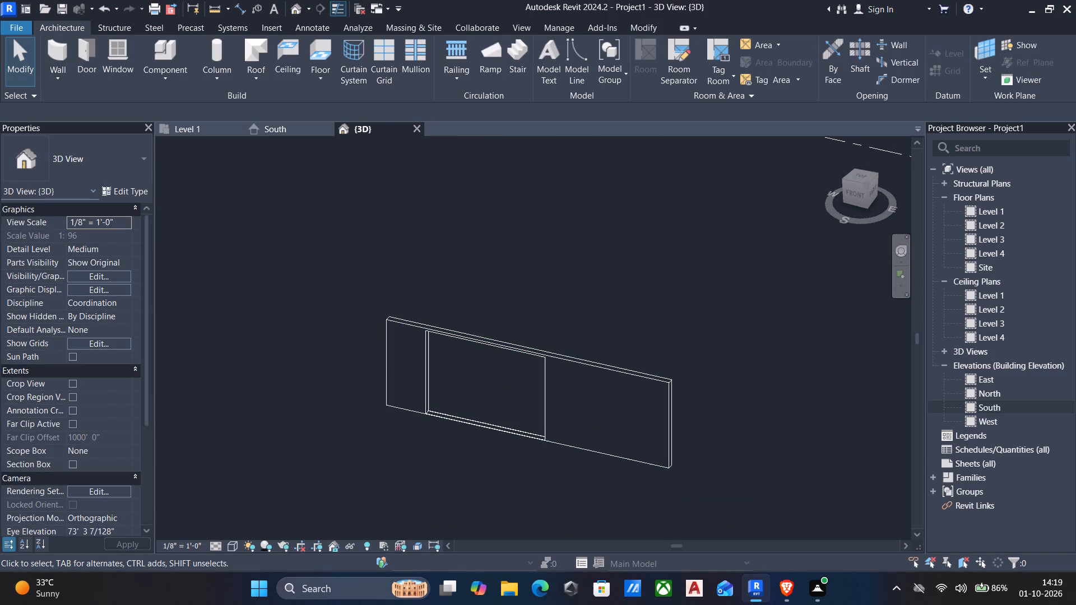
{"action": "left_click", "coordinate": [216, 546]}
{"action": "left_click", "coordinate": [212, 504]}
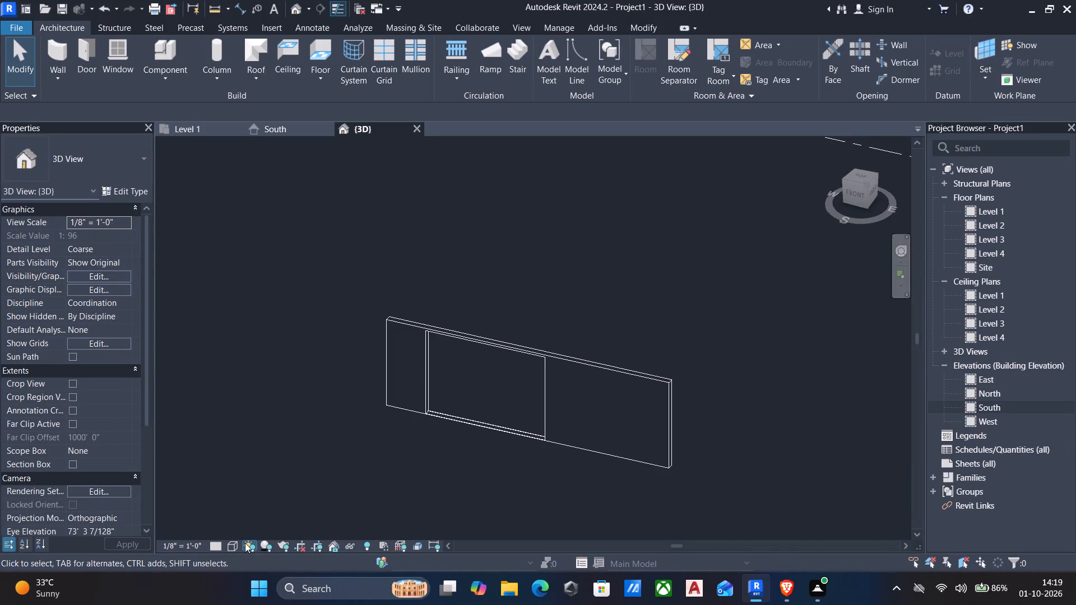
{"action": "left_click", "coordinate": [232, 542]}
{"action": "left_click", "coordinate": [262, 486]}
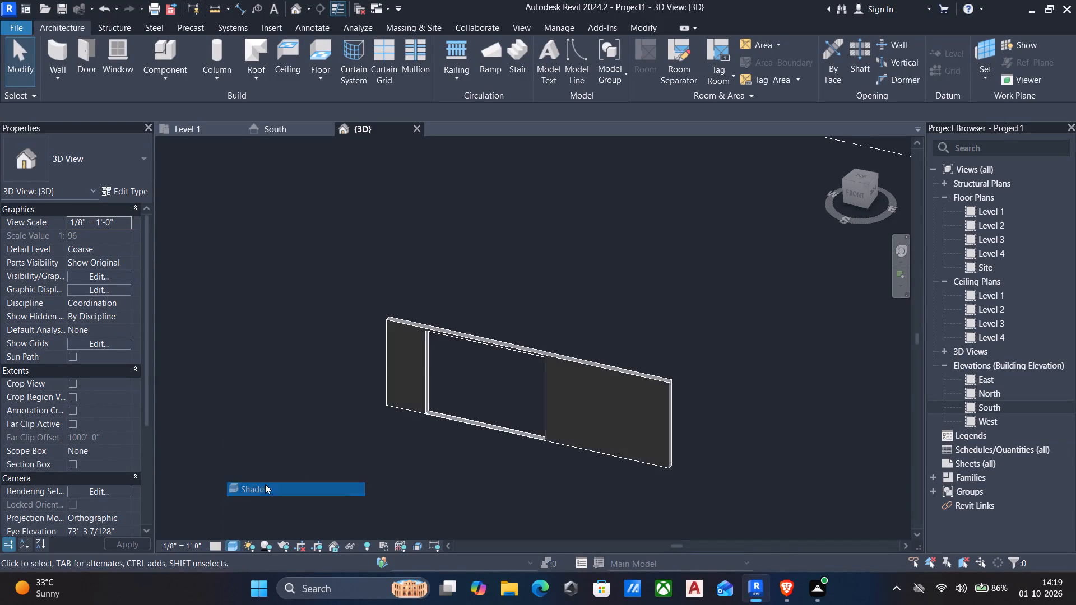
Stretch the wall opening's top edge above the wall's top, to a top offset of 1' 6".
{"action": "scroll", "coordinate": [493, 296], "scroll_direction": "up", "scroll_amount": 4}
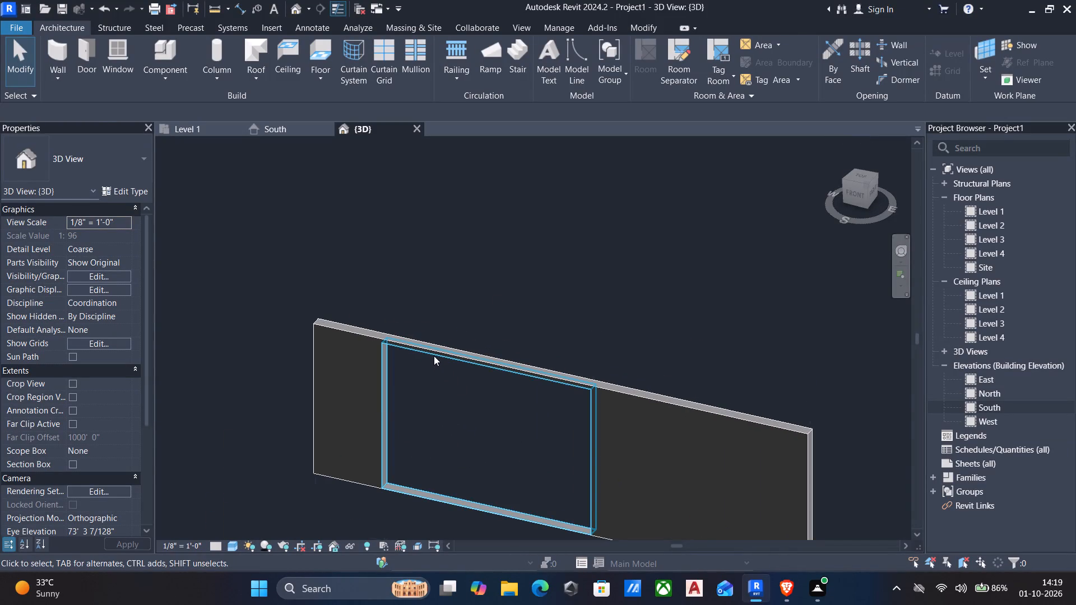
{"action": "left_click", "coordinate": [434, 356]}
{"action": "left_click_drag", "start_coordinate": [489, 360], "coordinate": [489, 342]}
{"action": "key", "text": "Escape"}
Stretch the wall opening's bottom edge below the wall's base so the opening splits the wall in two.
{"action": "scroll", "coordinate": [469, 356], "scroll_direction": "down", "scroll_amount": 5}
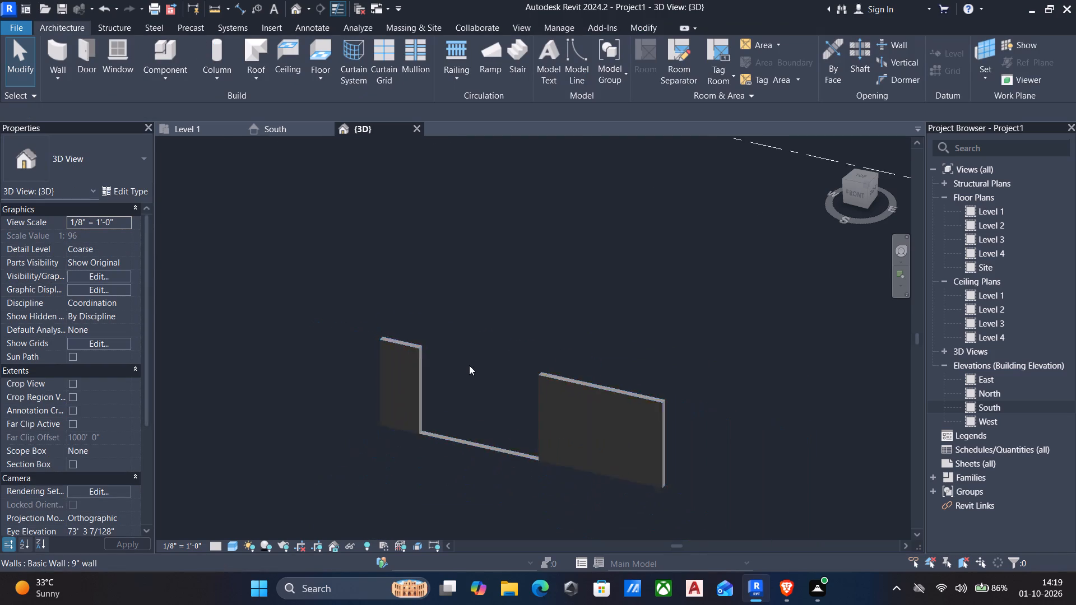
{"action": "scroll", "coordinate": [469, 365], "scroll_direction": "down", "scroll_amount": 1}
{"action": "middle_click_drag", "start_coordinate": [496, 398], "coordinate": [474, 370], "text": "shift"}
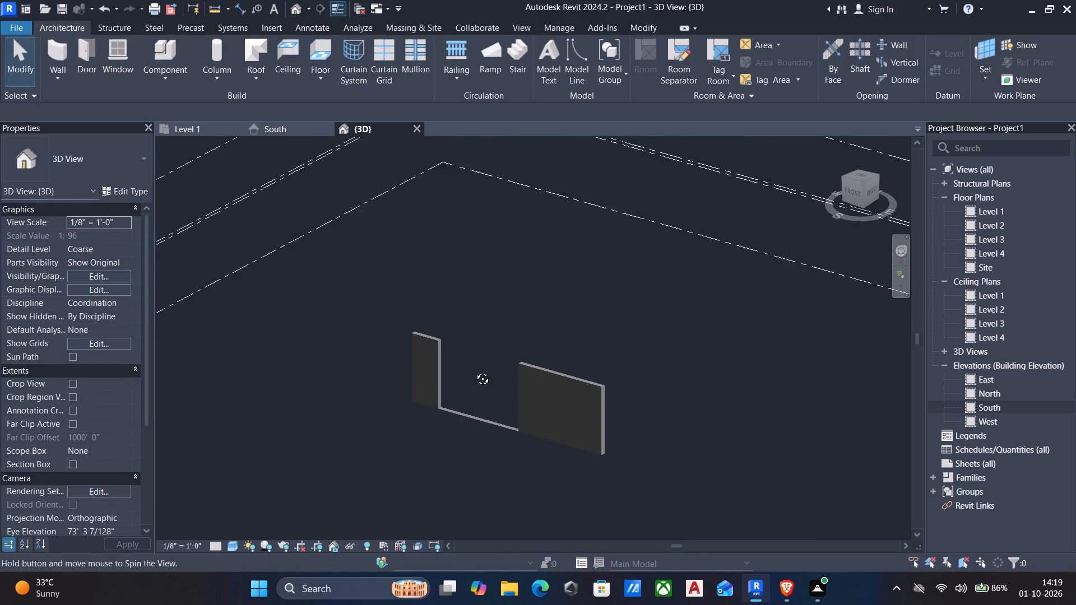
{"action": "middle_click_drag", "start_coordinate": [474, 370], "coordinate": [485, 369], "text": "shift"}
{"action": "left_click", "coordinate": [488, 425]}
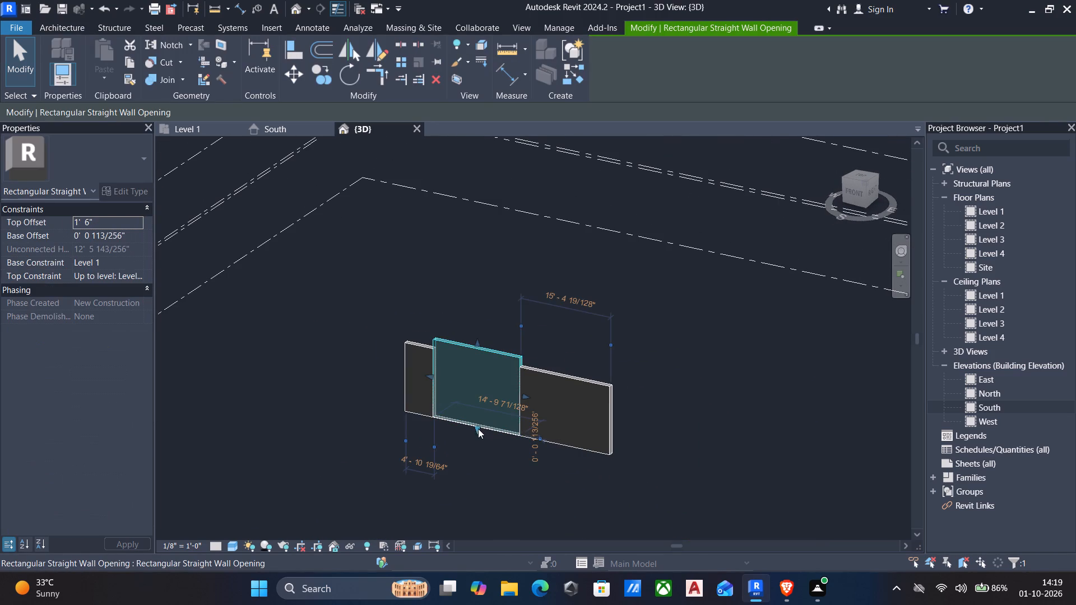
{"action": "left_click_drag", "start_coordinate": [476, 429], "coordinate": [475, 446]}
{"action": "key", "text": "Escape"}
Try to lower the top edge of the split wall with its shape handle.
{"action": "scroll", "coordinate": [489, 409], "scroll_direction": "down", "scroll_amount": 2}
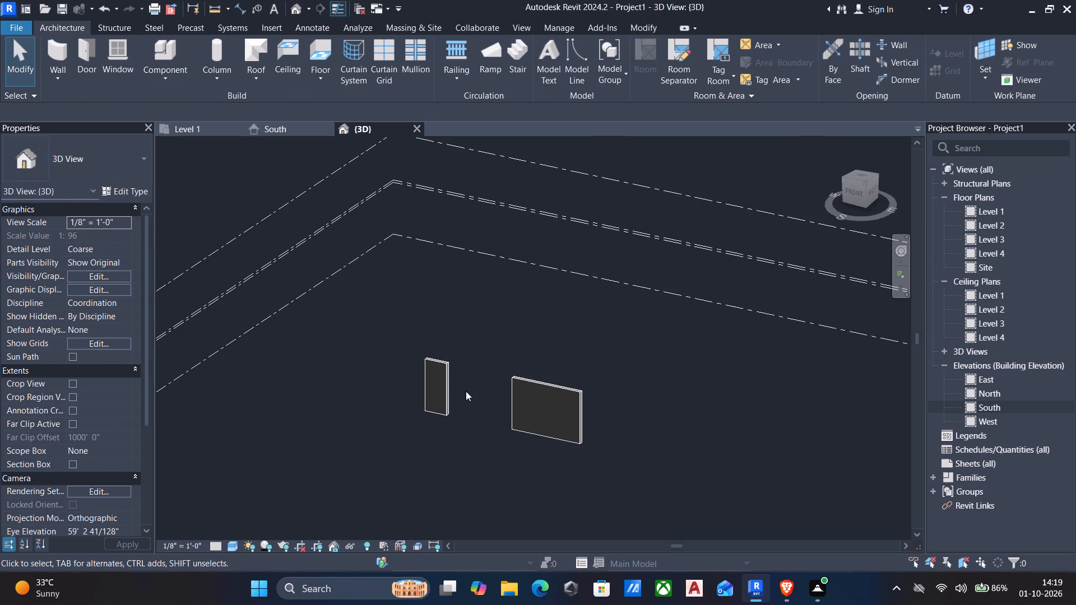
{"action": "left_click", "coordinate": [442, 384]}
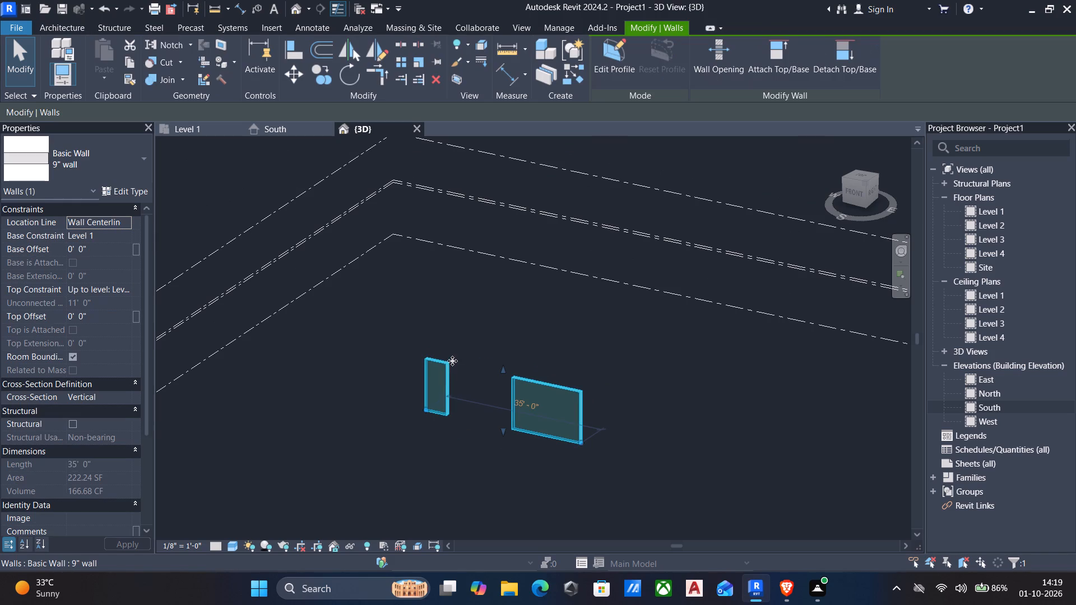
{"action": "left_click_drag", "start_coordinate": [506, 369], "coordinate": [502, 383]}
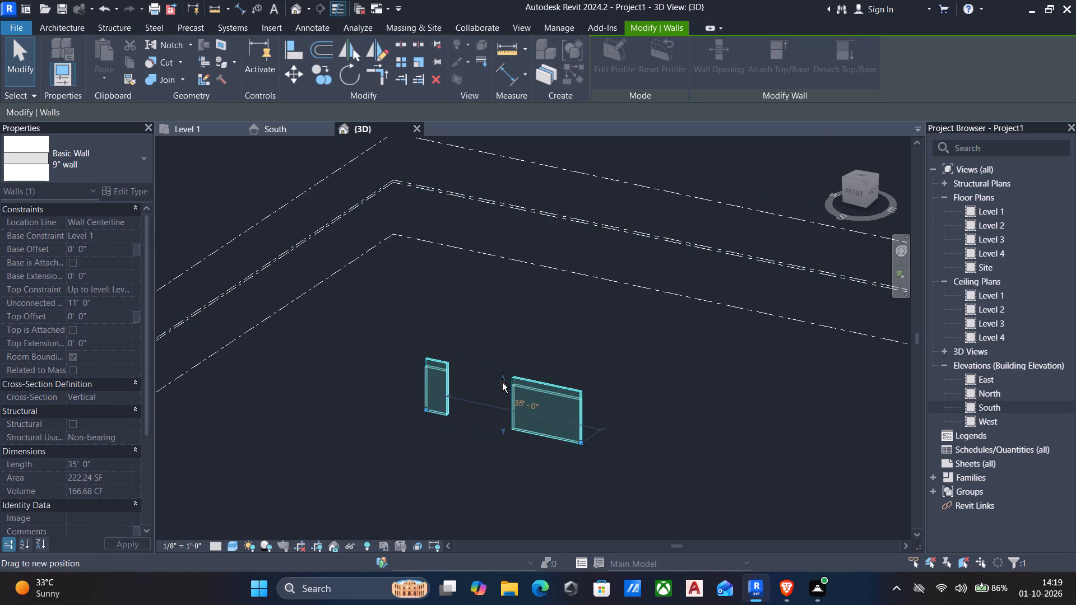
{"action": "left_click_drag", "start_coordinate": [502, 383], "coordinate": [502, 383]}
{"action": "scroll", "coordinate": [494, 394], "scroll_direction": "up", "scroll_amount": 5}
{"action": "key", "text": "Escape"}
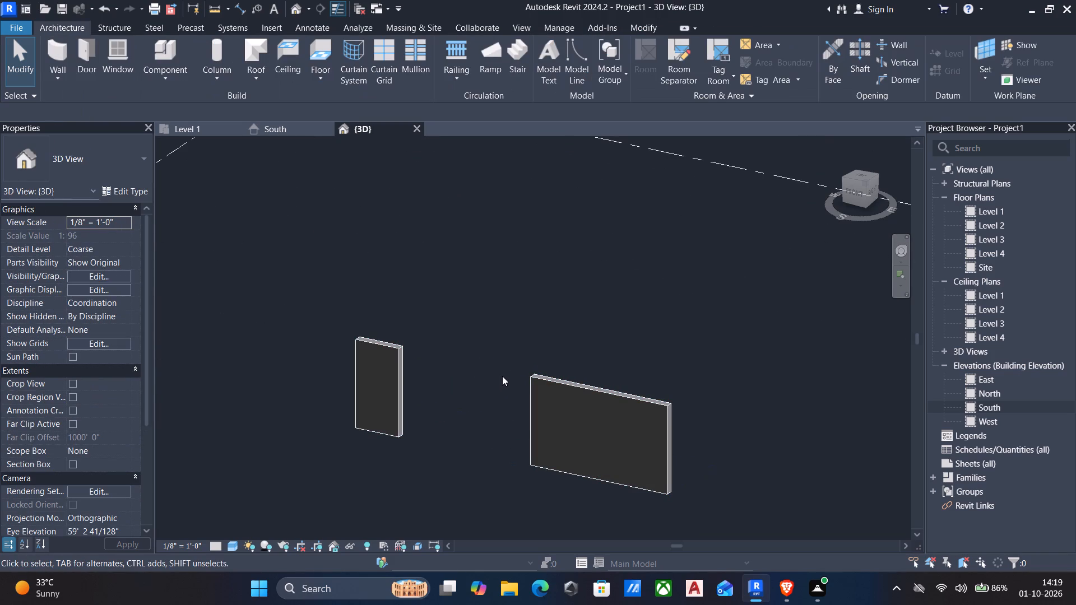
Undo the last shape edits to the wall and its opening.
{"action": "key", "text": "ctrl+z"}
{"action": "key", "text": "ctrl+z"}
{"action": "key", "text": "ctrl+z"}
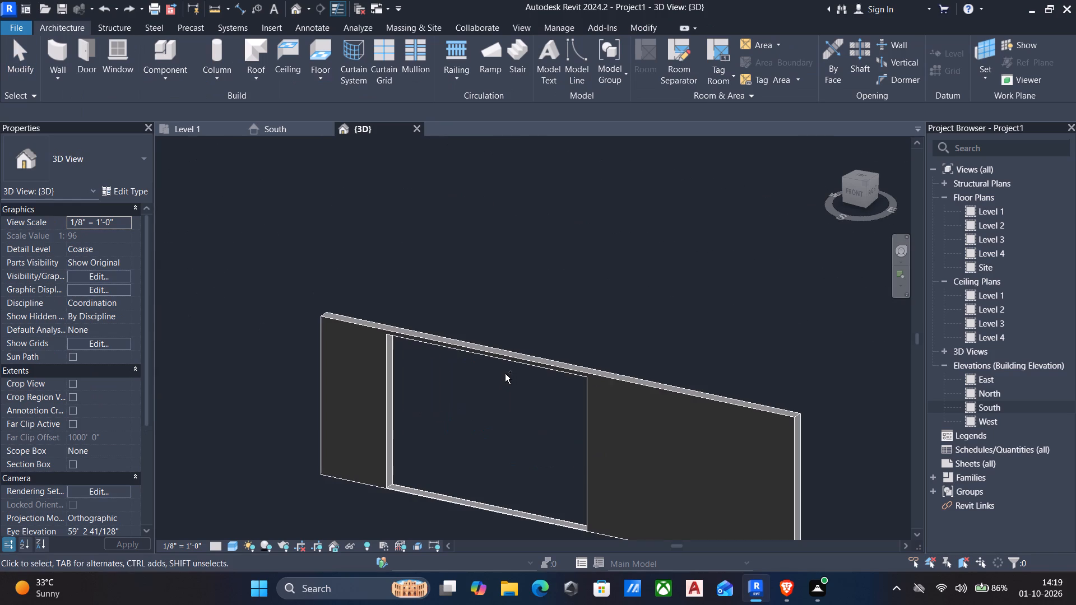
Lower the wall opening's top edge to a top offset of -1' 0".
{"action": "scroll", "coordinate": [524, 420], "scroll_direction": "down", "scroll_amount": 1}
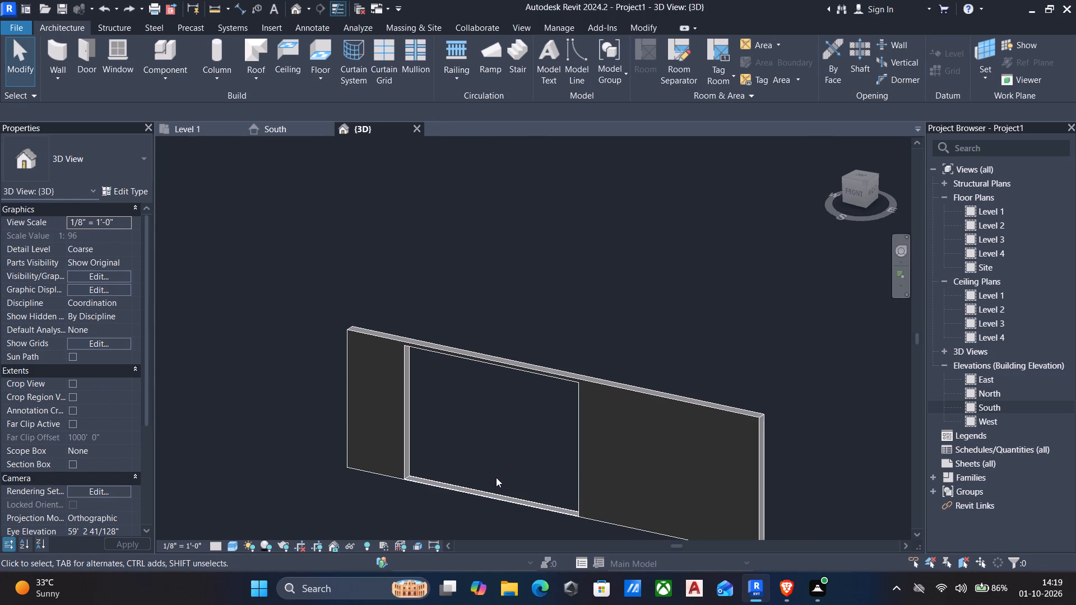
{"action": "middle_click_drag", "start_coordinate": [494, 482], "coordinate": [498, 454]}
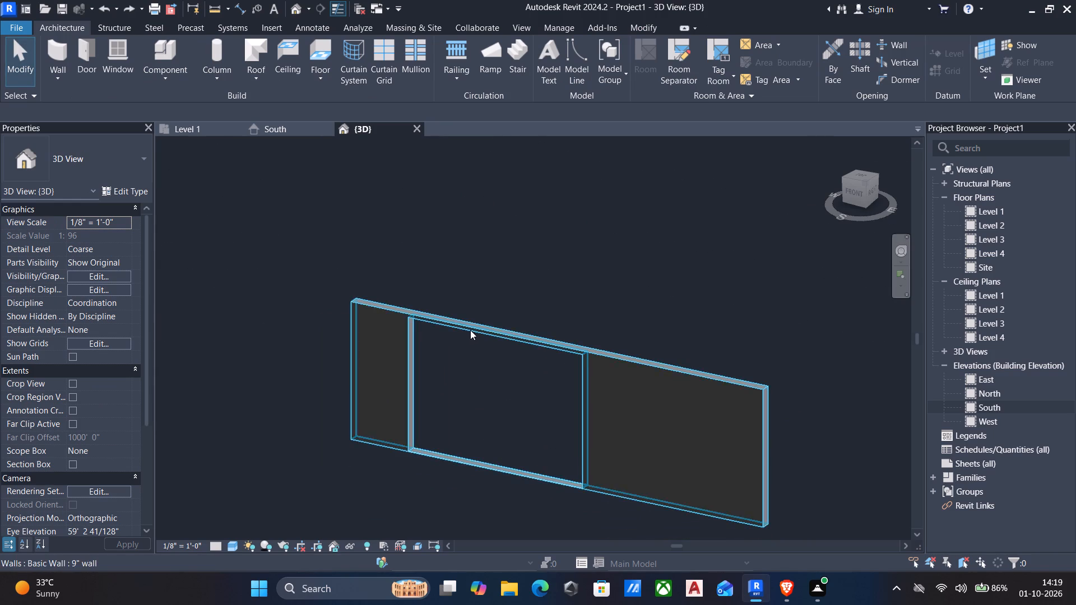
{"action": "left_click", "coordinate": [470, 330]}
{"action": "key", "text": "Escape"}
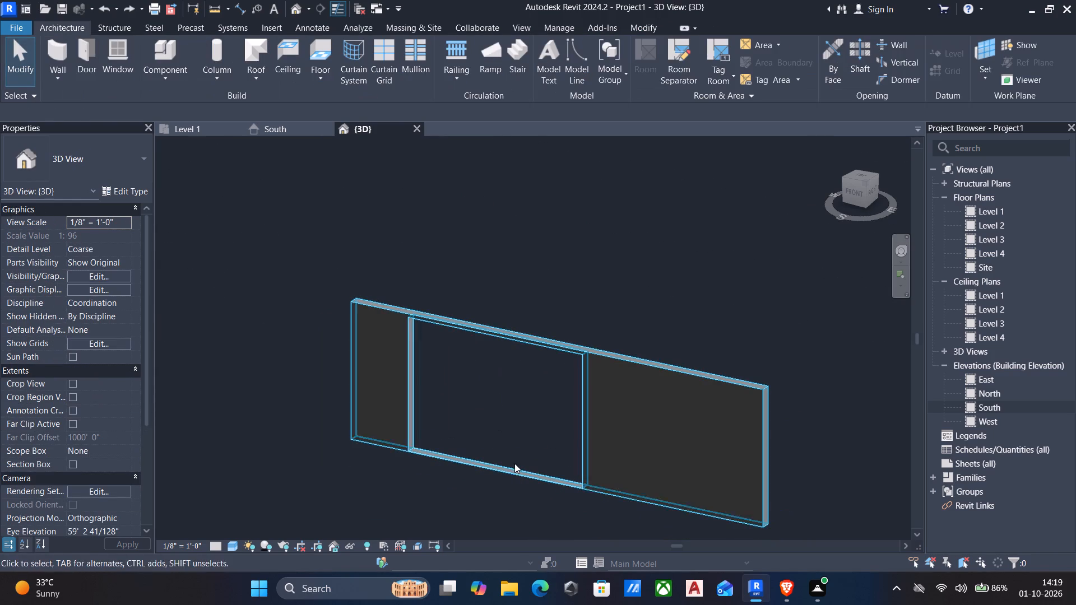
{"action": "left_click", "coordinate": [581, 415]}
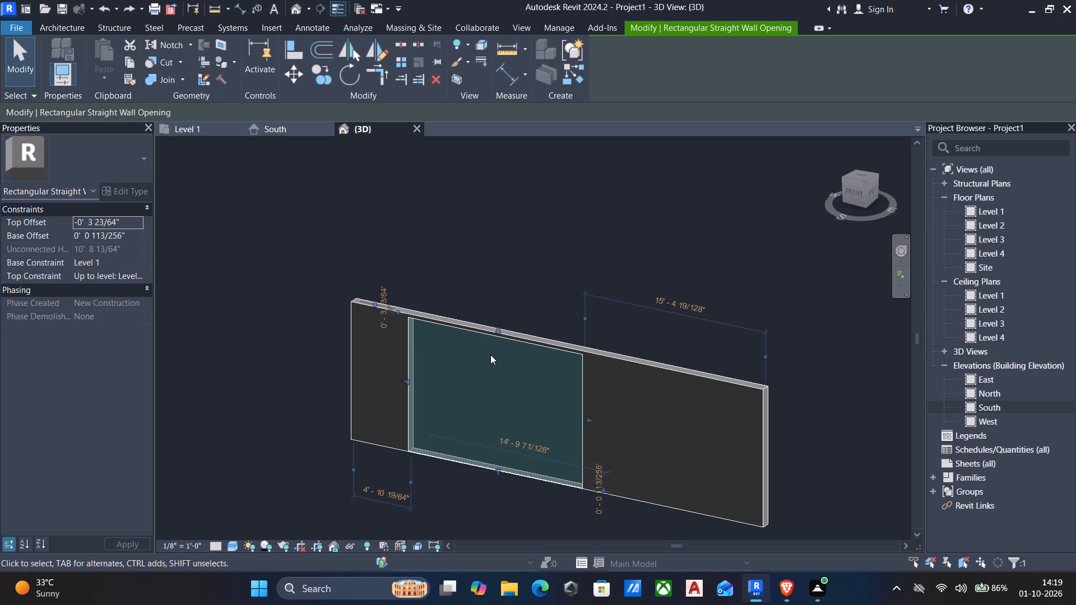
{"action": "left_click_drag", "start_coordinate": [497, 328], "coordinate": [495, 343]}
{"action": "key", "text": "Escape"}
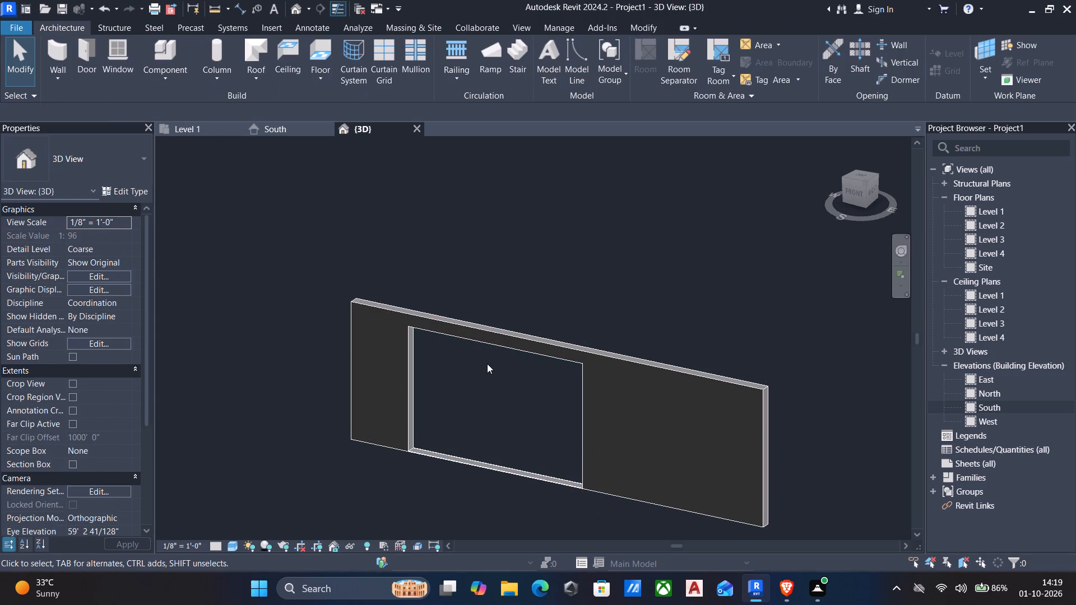
Lower the 9" wall's top edge slightly, keeping it above the top of the opening.
{"action": "middle_click_drag", "start_coordinate": [488, 365], "coordinate": [512, 350], "text": "shift"}
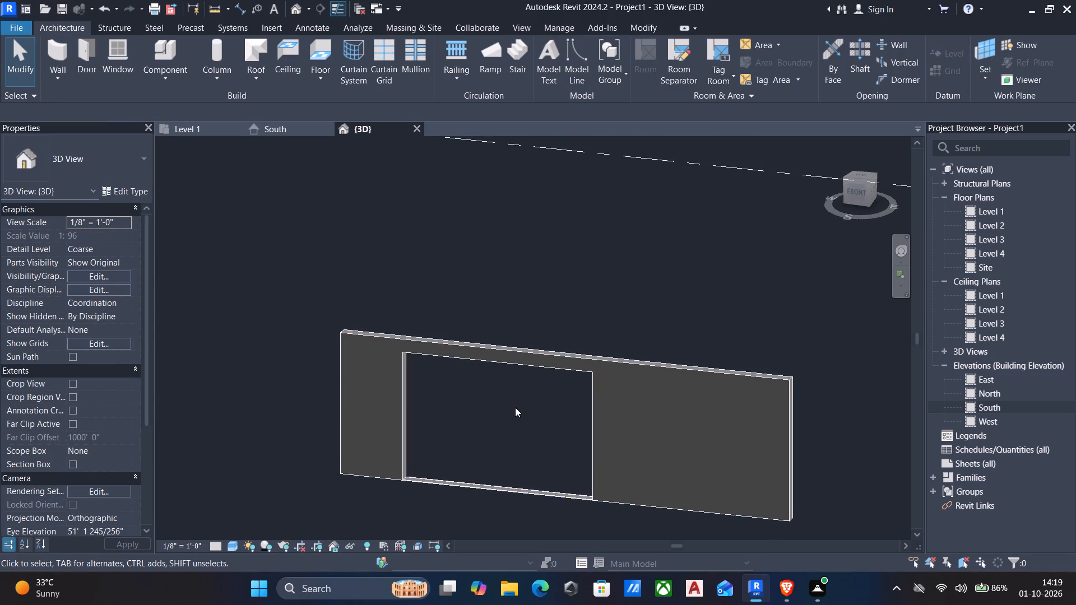
{"action": "scroll", "coordinate": [515, 407], "scroll_direction": "up", "scroll_amount": 3}
{"action": "middle_click_drag", "start_coordinate": [513, 407], "coordinate": [514, 367]}
{"action": "scroll", "coordinate": [514, 367], "scroll_direction": "up", "scroll_amount": 1}
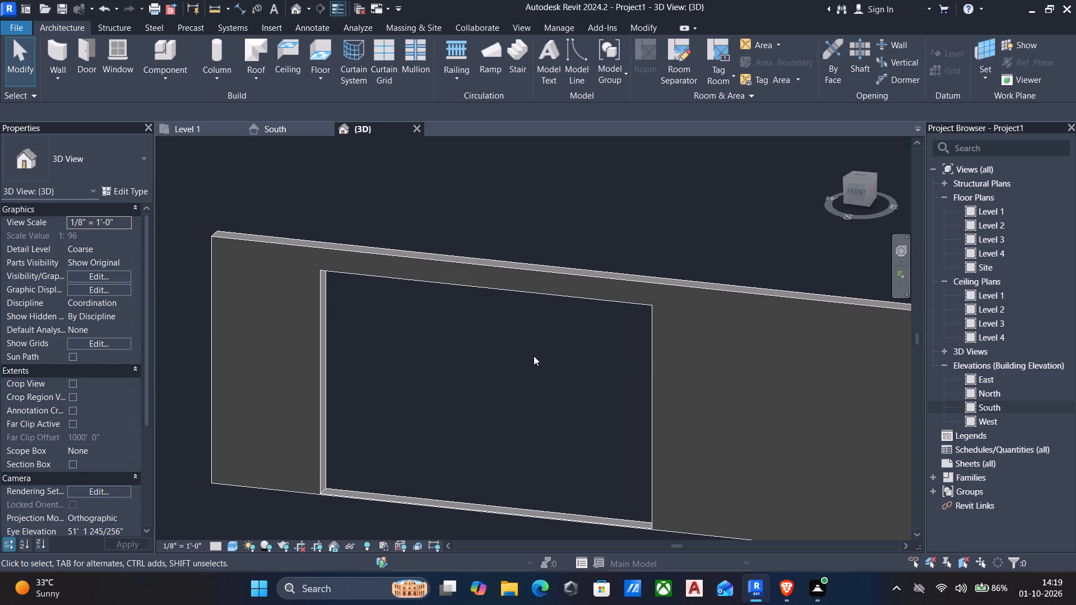
{"action": "left_click", "coordinate": [232, 236]}
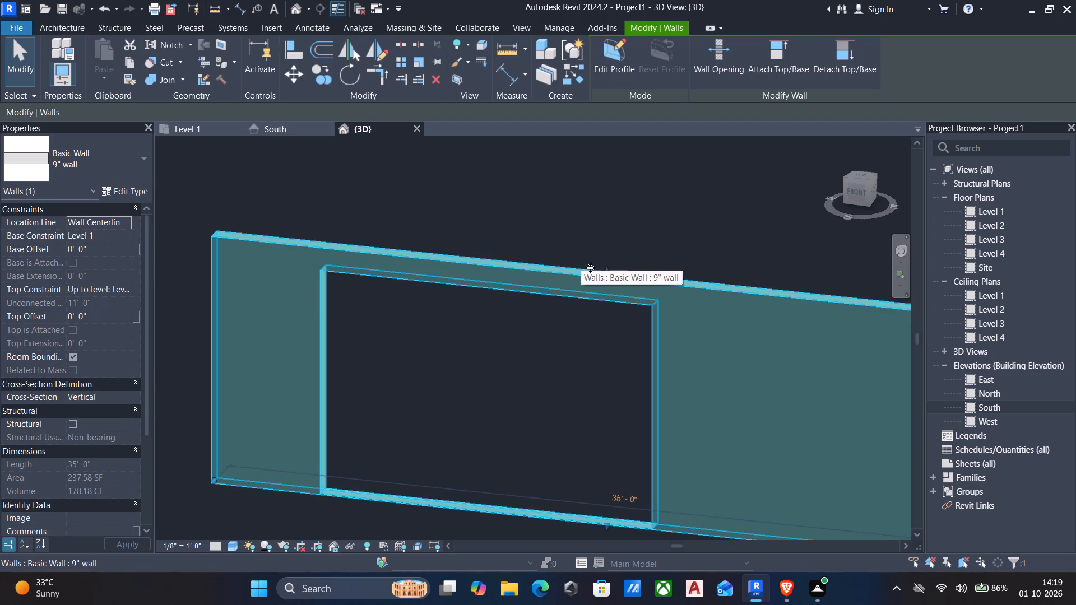
{"action": "left_click_drag", "start_coordinate": [606, 271], "coordinate": [609, 281]}
{"action": "key", "text": "Escape"}
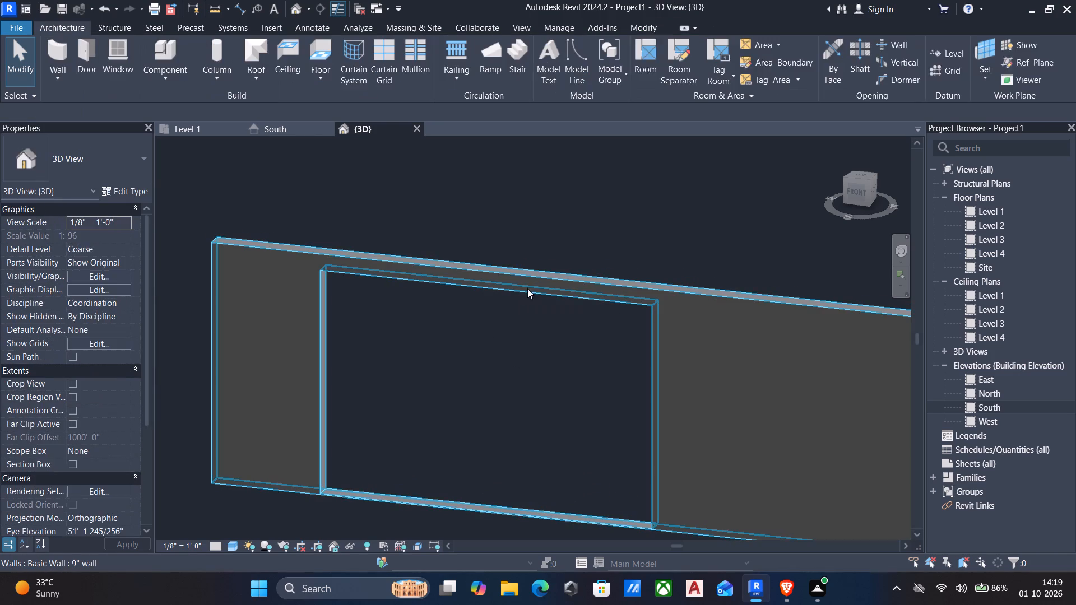
Lower the wall opening's top edge further, to a top offset of about -1' 3".
{"action": "left_click", "coordinate": [514, 288]}
{"action": "key", "text": "Escape"}
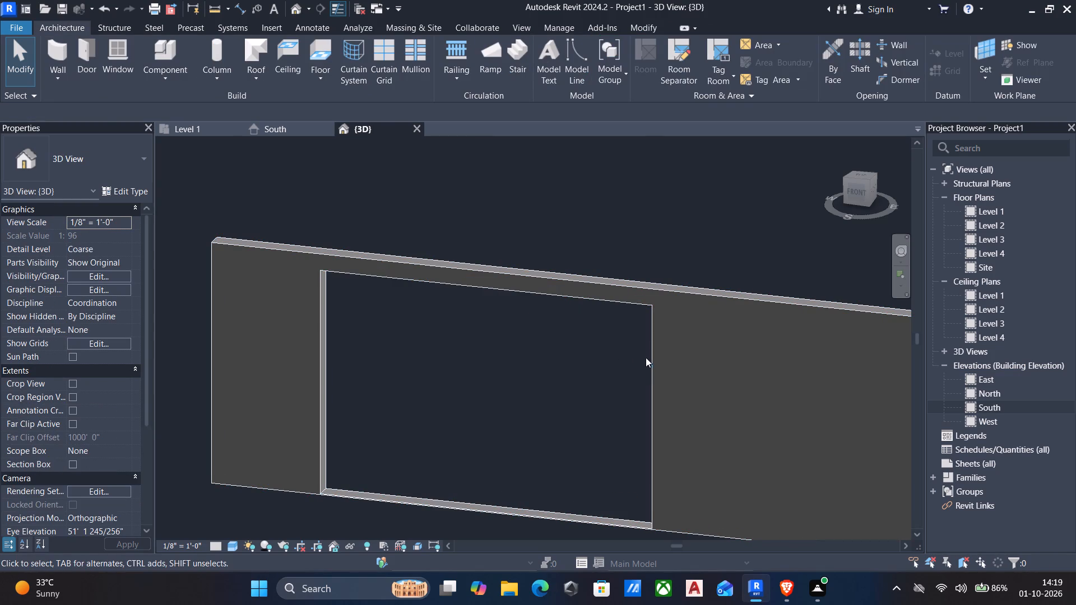
{"action": "left_click", "coordinate": [647, 357]}
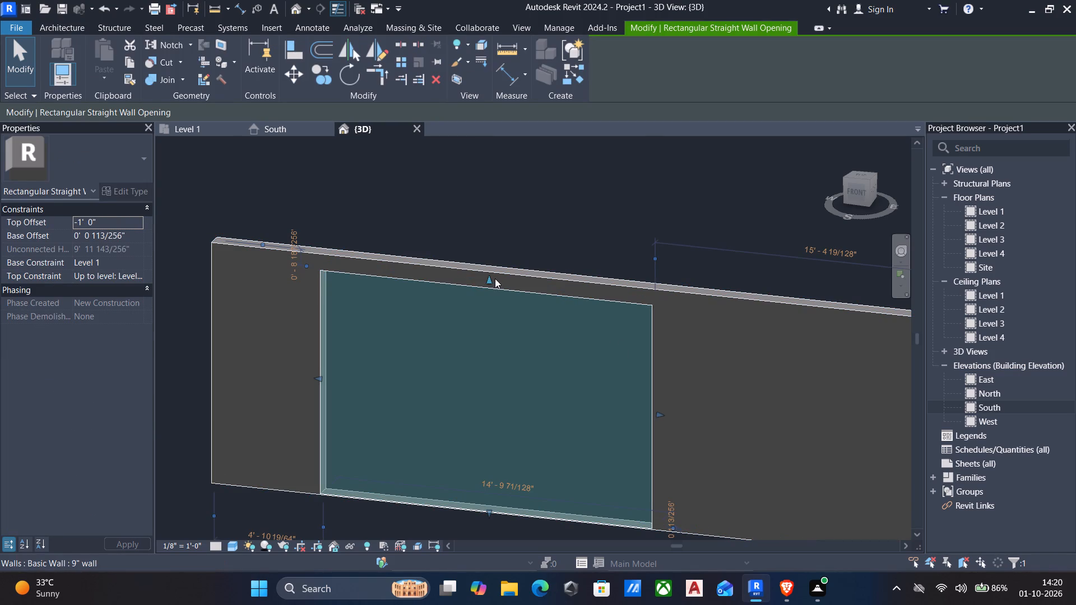
{"action": "left_click_drag", "start_coordinate": [488, 281], "coordinate": [488, 288]}
{"action": "key", "text": "Escape"}
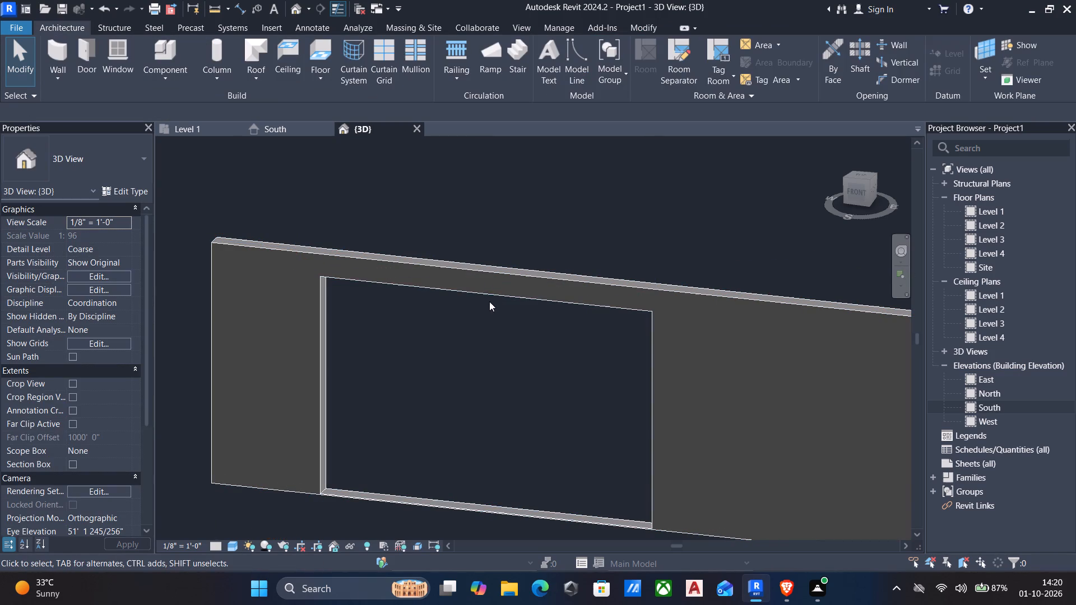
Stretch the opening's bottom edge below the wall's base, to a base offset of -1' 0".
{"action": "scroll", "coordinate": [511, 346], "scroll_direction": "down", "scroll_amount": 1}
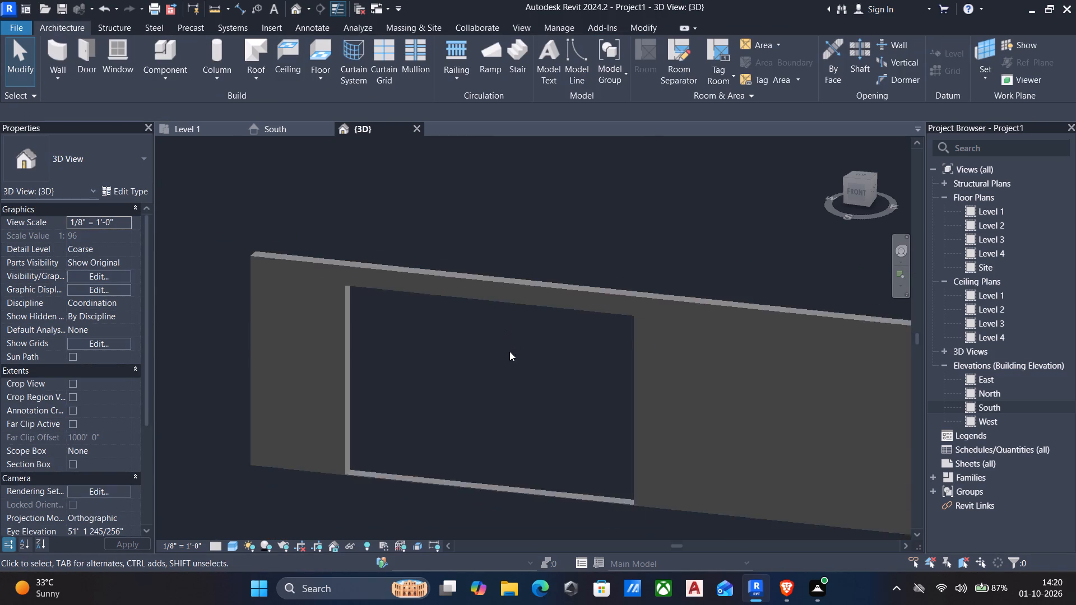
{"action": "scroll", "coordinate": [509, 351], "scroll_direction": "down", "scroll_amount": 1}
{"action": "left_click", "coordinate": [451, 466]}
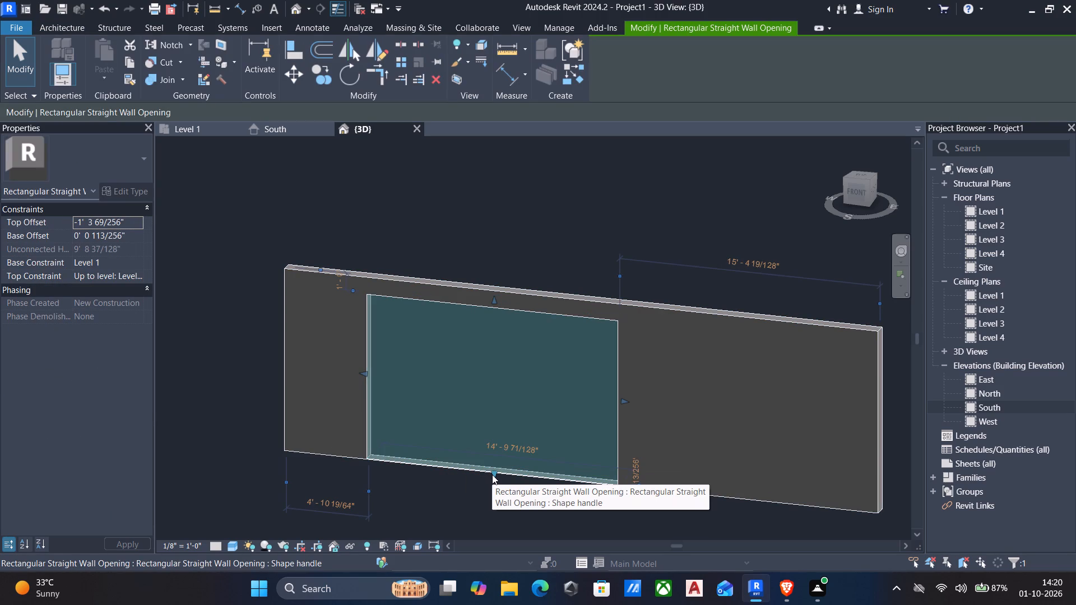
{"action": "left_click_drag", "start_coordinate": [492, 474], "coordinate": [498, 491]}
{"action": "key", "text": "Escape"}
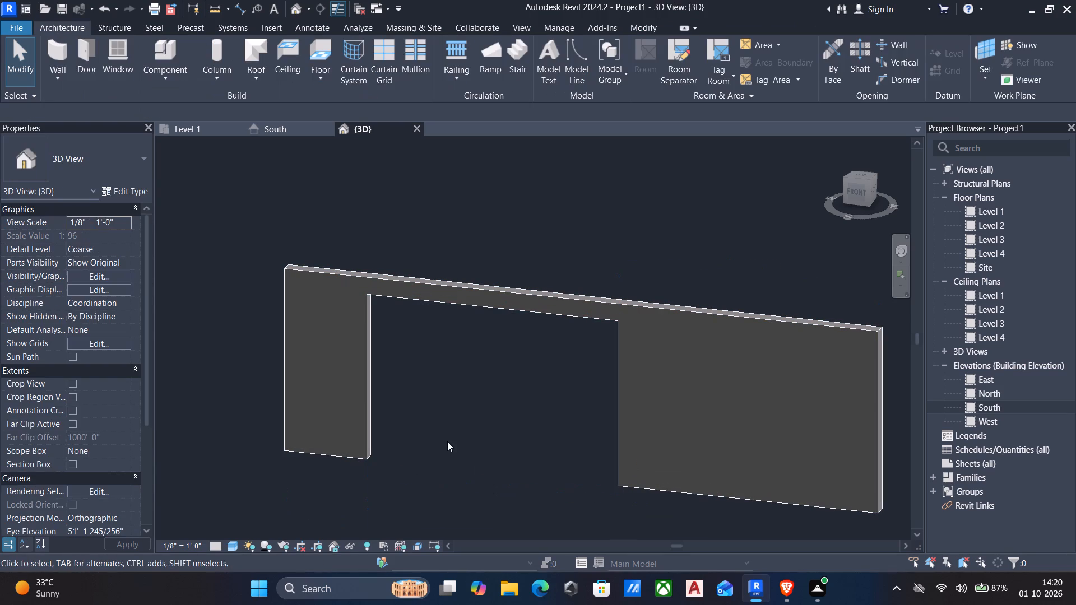
Raise the opening's bottom edge to just above the wall's base, keeping a thin strip of wall beneath it.
{"action": "middle_click_drag", "start_coordinate": [439, 446], "coordinate": [365, 450], "text": "shift"}
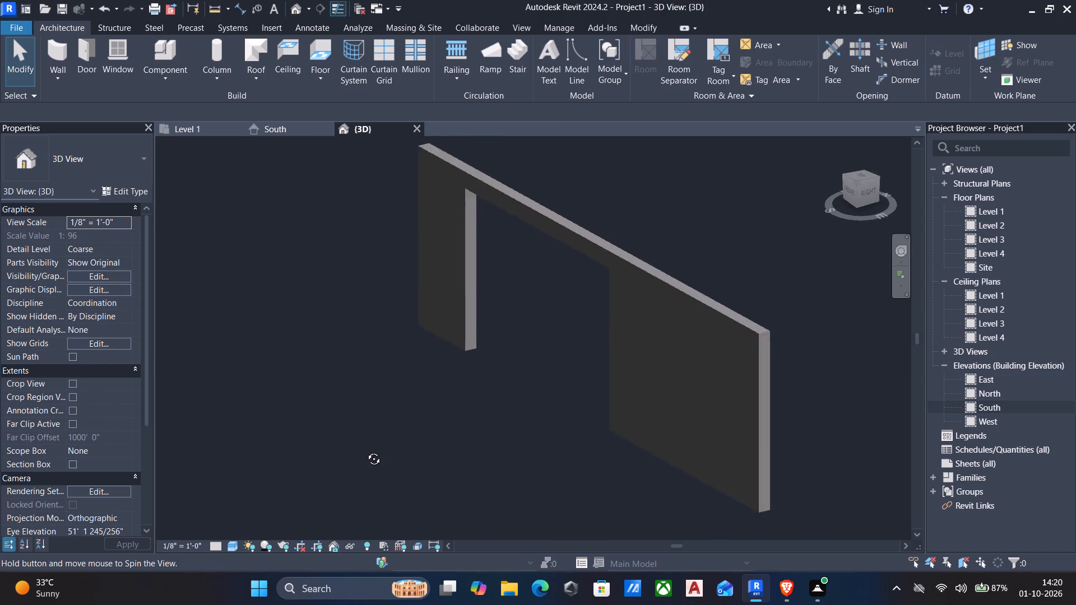
{"action": "middle_click_drag", "start_coordinate": [365, 450], "coordinate": [411, 442], "text": "shift"}
{"action": "left_click", "coordinate": [467, 464]}
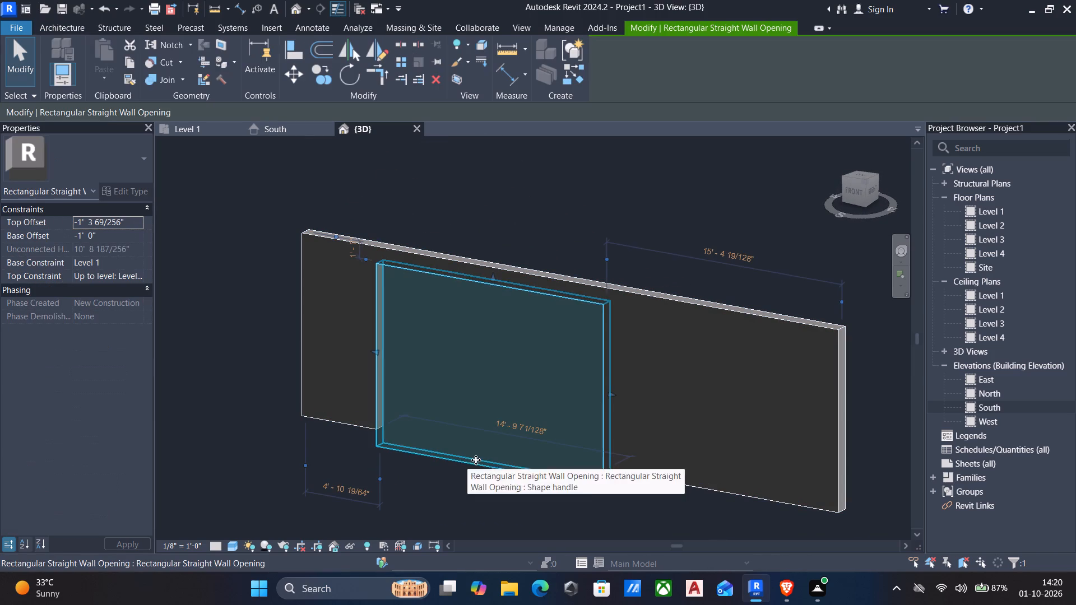
{"action": "left_click_drag", "start_coordinate": [493, 464], "coordinate": [490, 448]}
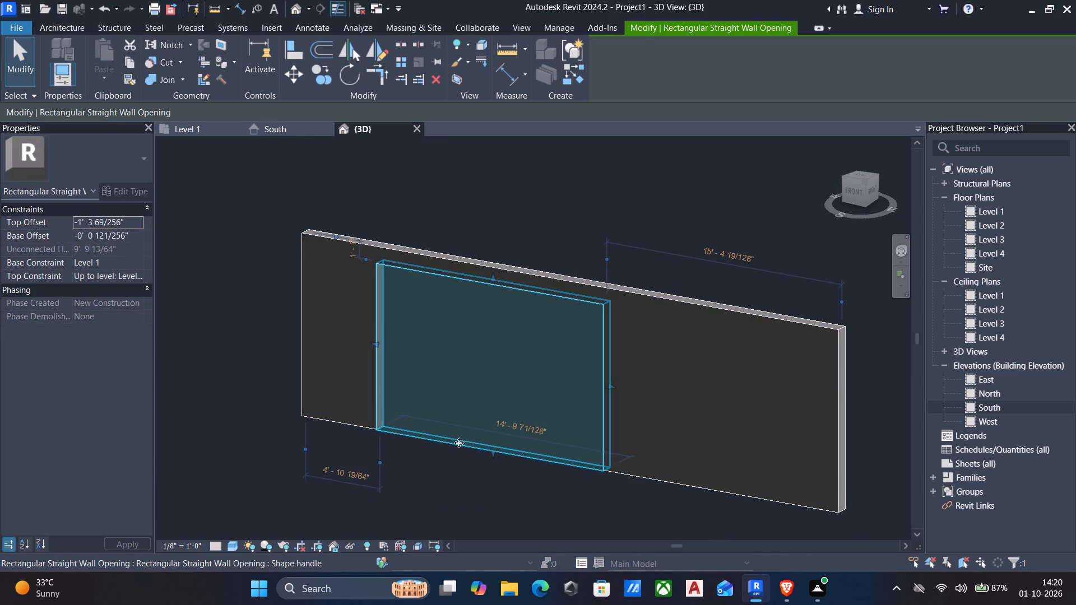
{"action": "key", "text": "Escape"}
{"action": "scroll", "coordinate": [453, 441], "scroll_direction": "up", "scroll_amount": 4}
{"action": "left_click", "coordinate": [388, 432]}
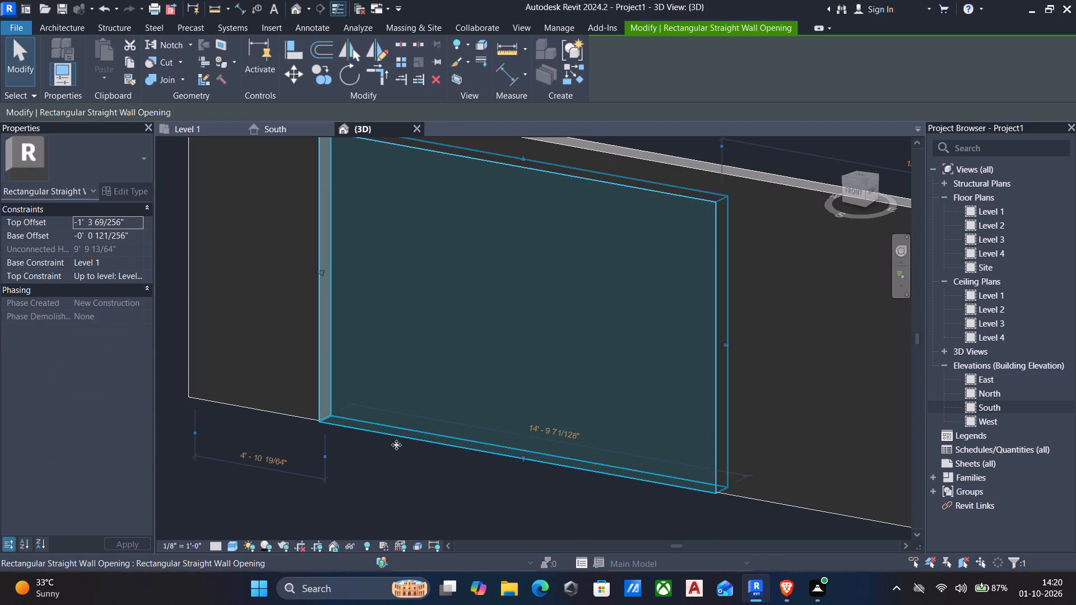
{"action": "left_click_drag", "start_coordinate": [522, 457], "coordinate": [520, 452]}
{"action": "key", "text": "Escape"}
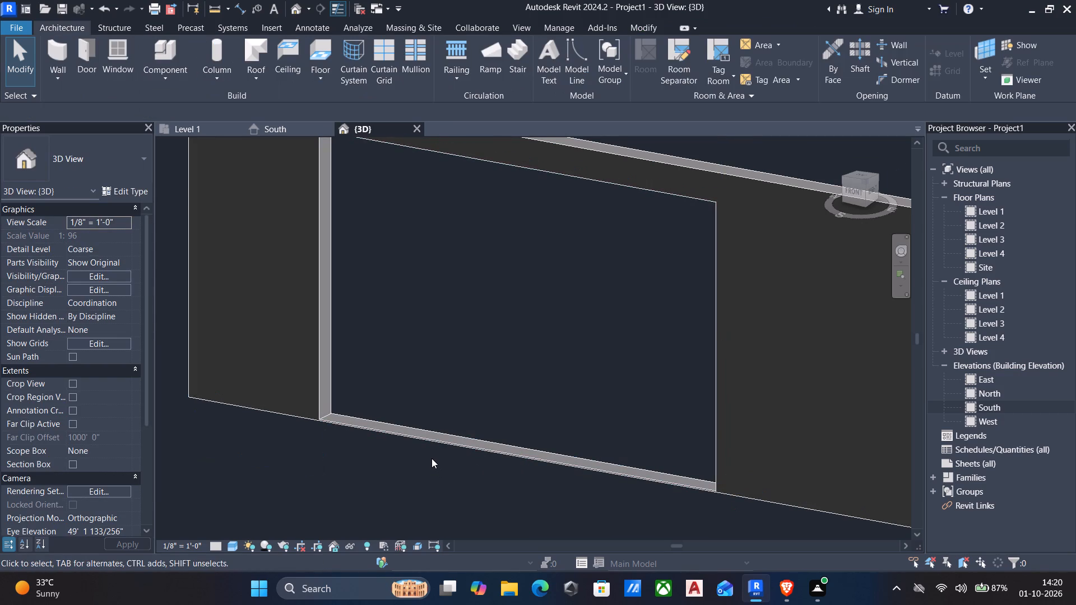
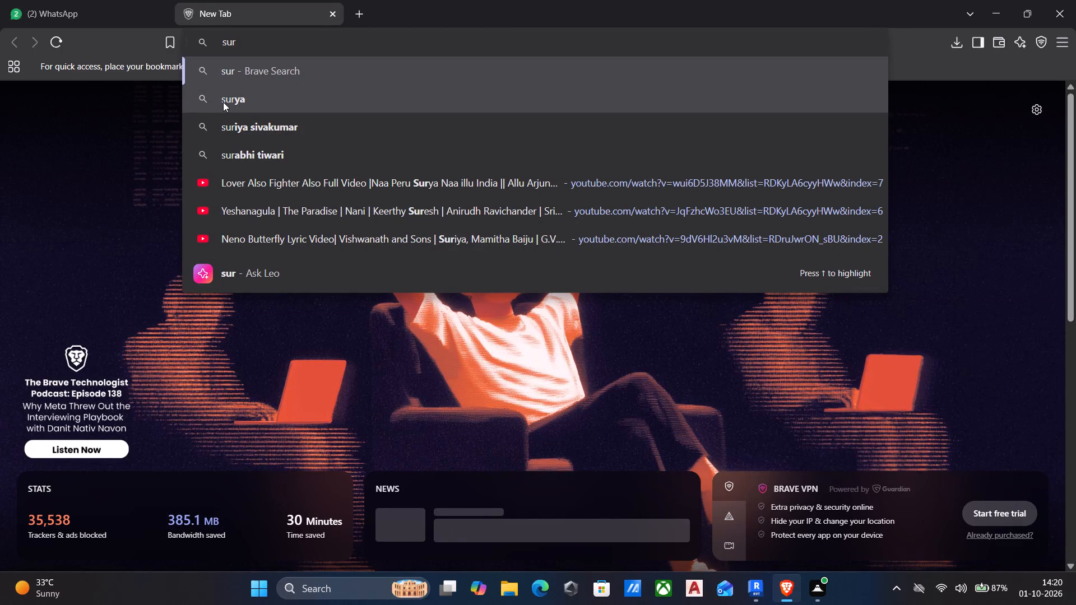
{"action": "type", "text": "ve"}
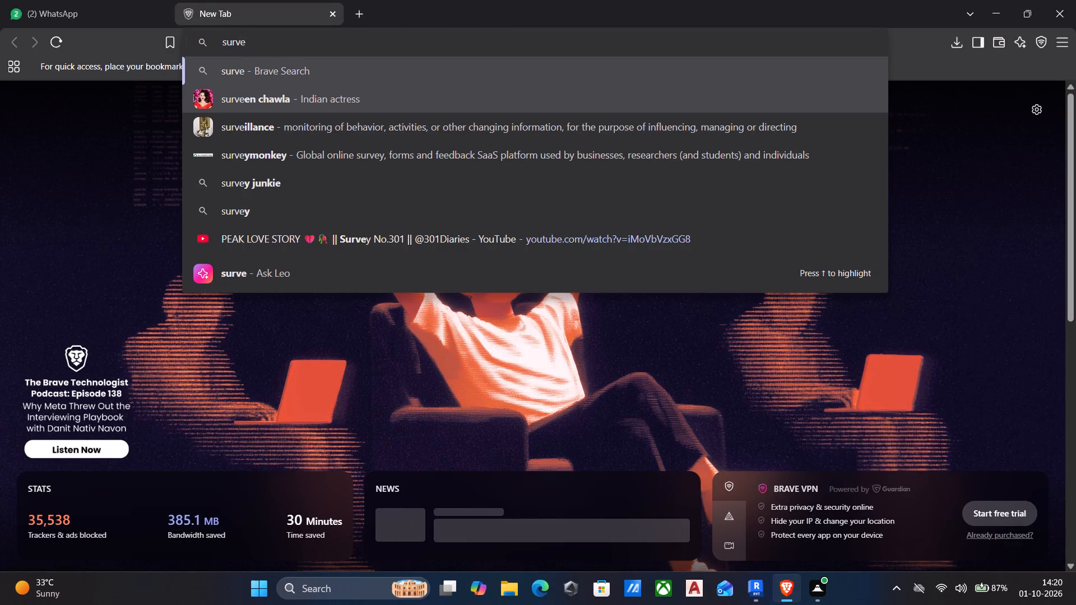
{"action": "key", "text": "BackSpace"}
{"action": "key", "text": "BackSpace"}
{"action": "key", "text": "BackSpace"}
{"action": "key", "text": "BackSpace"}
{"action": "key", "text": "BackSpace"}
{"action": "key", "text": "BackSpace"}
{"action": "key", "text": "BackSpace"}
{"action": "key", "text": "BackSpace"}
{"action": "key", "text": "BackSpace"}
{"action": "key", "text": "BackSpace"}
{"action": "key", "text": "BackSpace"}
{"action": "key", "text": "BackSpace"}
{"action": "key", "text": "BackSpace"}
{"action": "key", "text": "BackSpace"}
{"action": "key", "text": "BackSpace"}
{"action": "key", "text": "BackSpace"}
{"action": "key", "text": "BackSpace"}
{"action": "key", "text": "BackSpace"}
Open the Revit families category page on measuredsurvey365.co.uk.
{"action": "type", "text": "measure"}
{"action": "key", "text": "Return"}
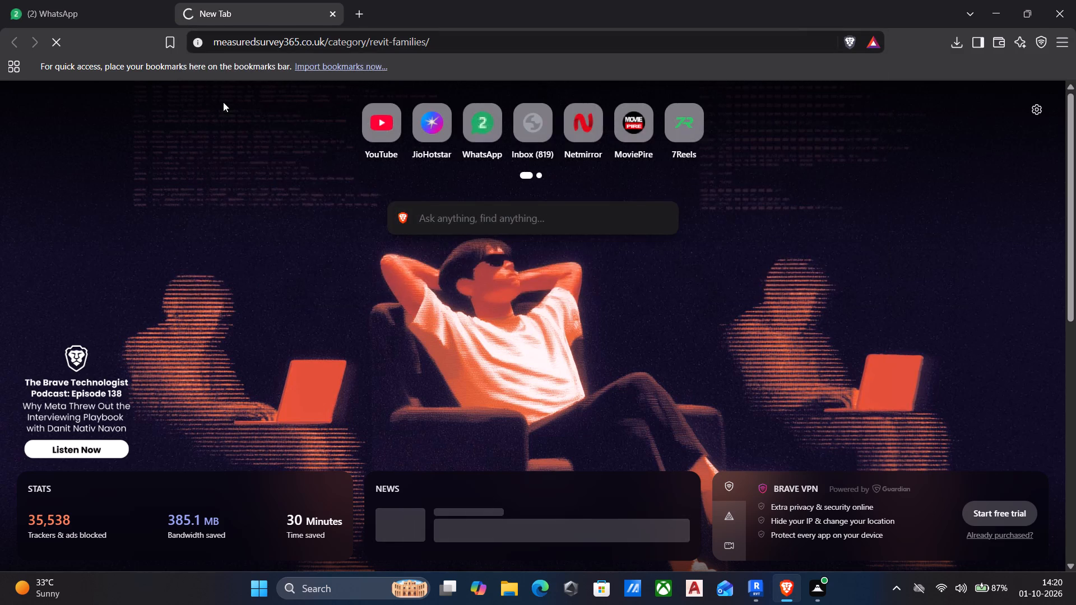
Open the Revit railing and fence families page from the fence category picture.
{"action": "scroll", "coordinate": [526, 393], "scroll_direction": "down", "scroll_amount": 3}
{"action": "scroll", "coordinate": [29, 331], "scroll_direction": "down", "scroll_amount": 5}
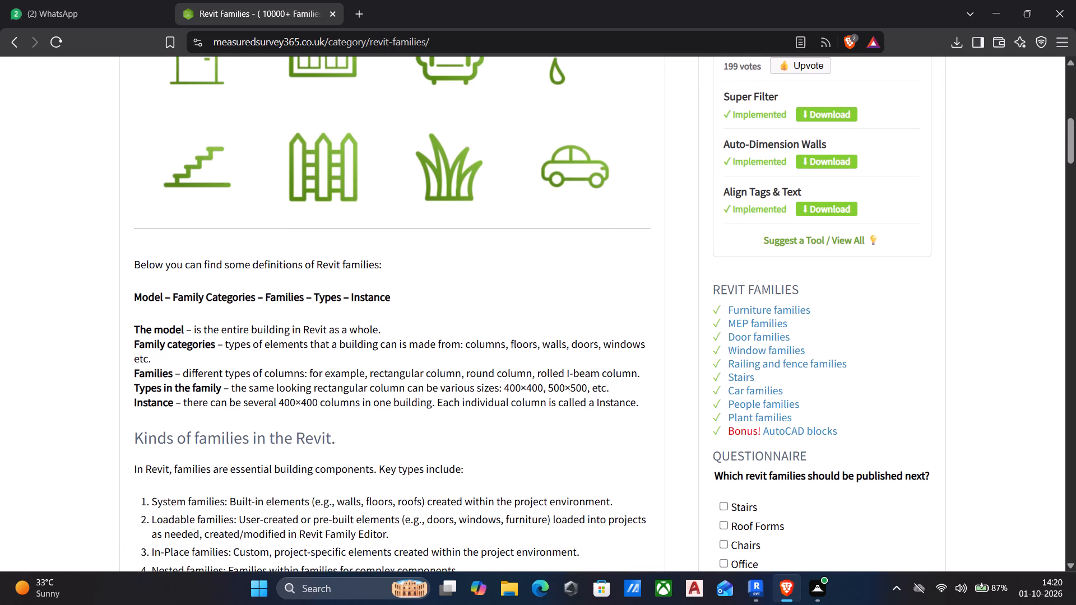
{"action": "left_click", "coordinate": [306, 187]}
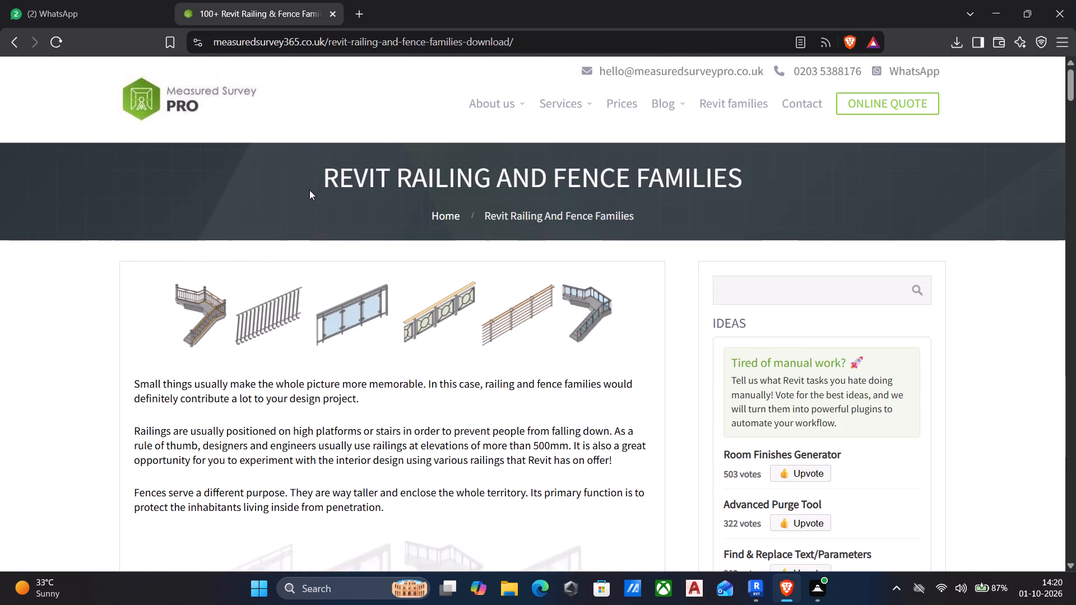
Look through the railing and fence family pictures, the concrete balusters section and the list of other Revit families.
{"action": "scroll", "coordinate": [359, 217], "scroll_direction": "down", "scroll_amount": 12}
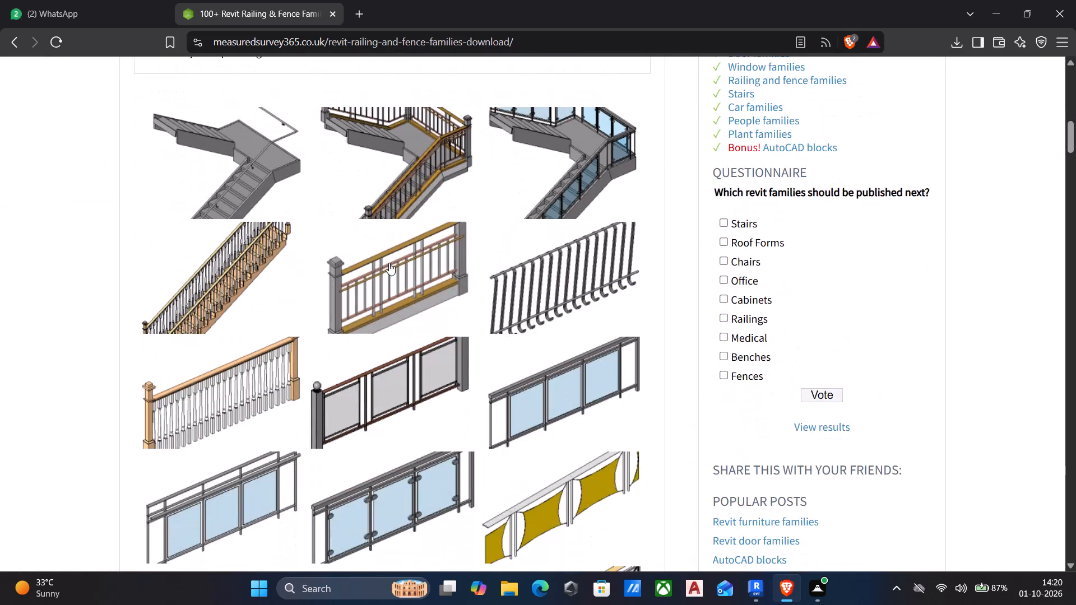
{"action": "scroll", "coordinate": [370, 303], "scroll_direction": "down", "scroll_amount": 7}
{"action": "scroll", "coordinate": [407, 329], "scroll_direction": "down", "scroll_amount": 4}
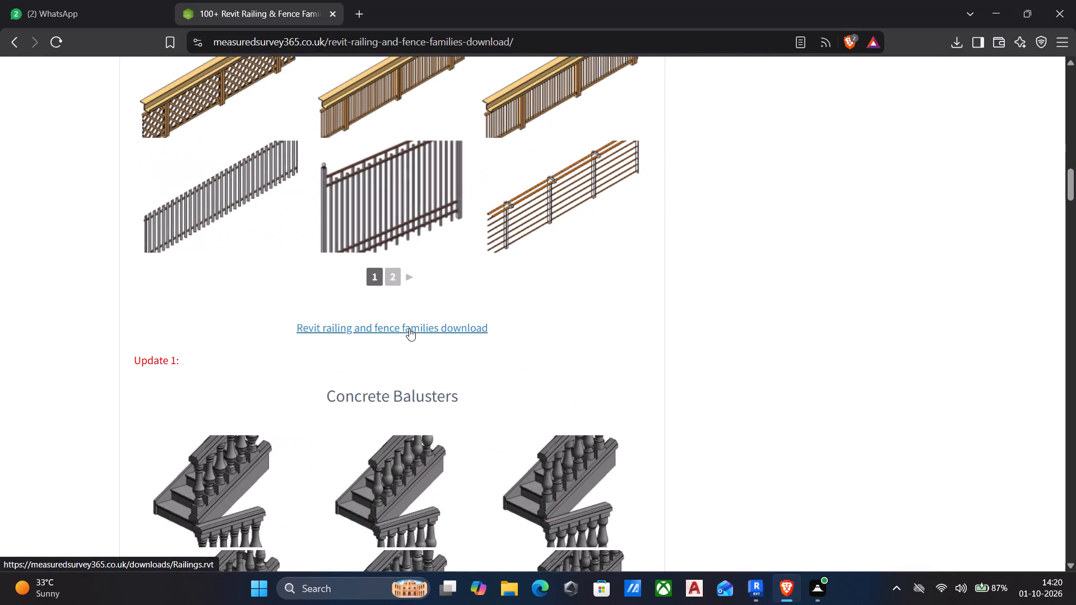
{"action": "scroll", "coordinate": [412, 302], "scroll_direction": "down", "scroll_amount": 3}
{"action": "scroll", "coordinate": [413, 302], "scroll_direction": "up", "scroll_amount": 4}
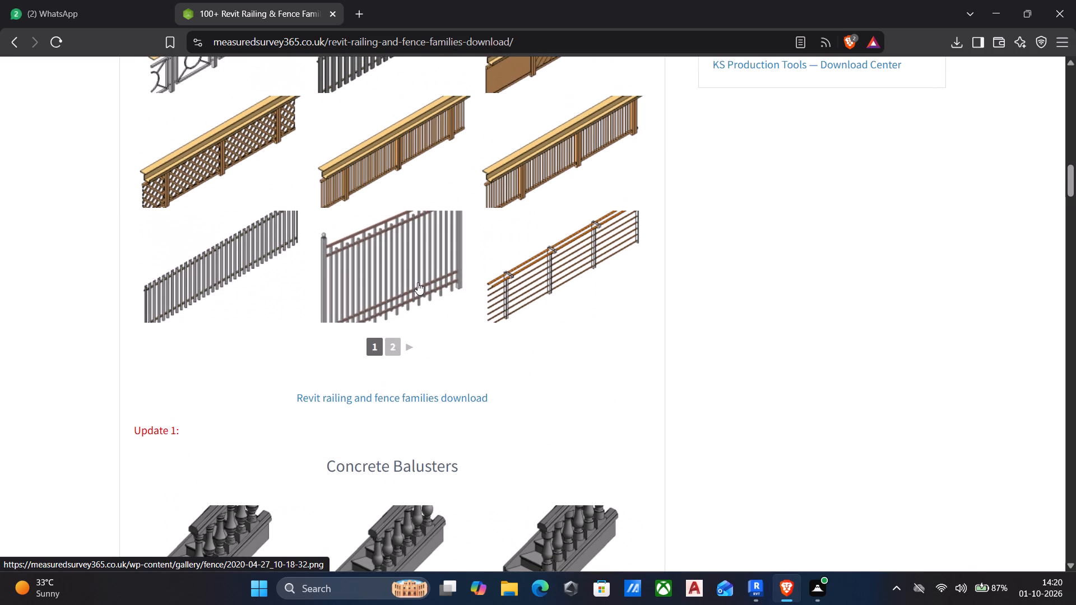
{"action": "scroll", "coordinate": [369, 266], "scroll_direction": "down", "scroll_amount": 4}
{"action": "scroll", "coordinate": [412, 295], "scroll_direction": "down", "scroll_amount": 4}
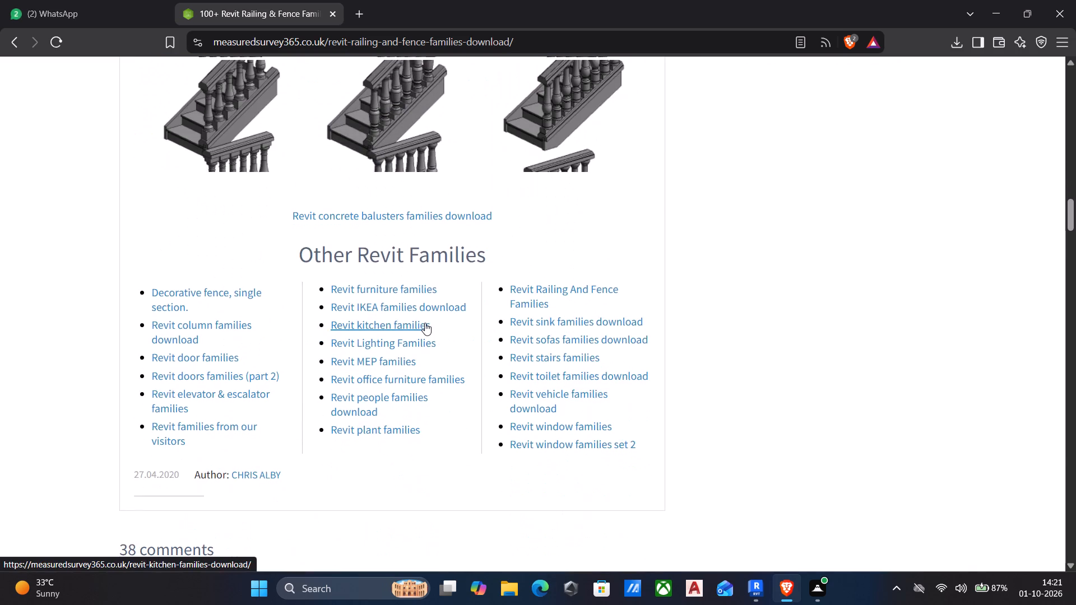
{"action": "scroll", "coordinate": [425, 323], "scroll_direction": "down", "scroll_amount": 9}
{"action": "scroll", "coordinate": [425, 323], "scroll_direction": "up", "scroll_amount": 18}
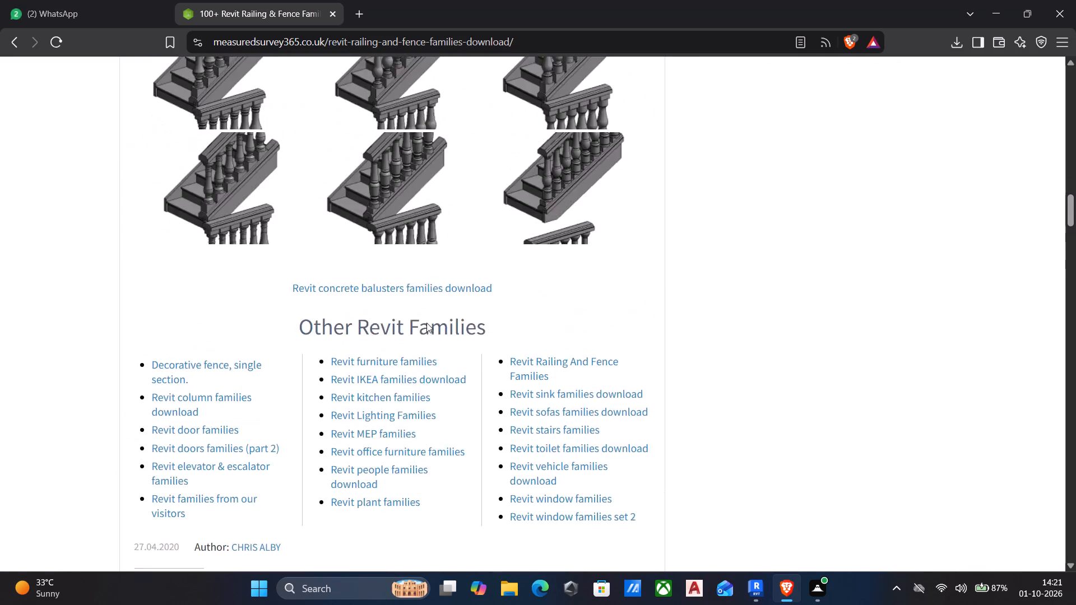
{"action": "scroll", "coordinate": [426, 323], "scroll_direction": "up", "scroll_amount": 2}
{"action": "scroll", "coordinate": [426, 323], "scroll_direction": "up", "scroll_amount": 20}
{"action": "scroll", "coordinate": [426, 323], "scroll_direction": "up", "scroll_amount": 10}
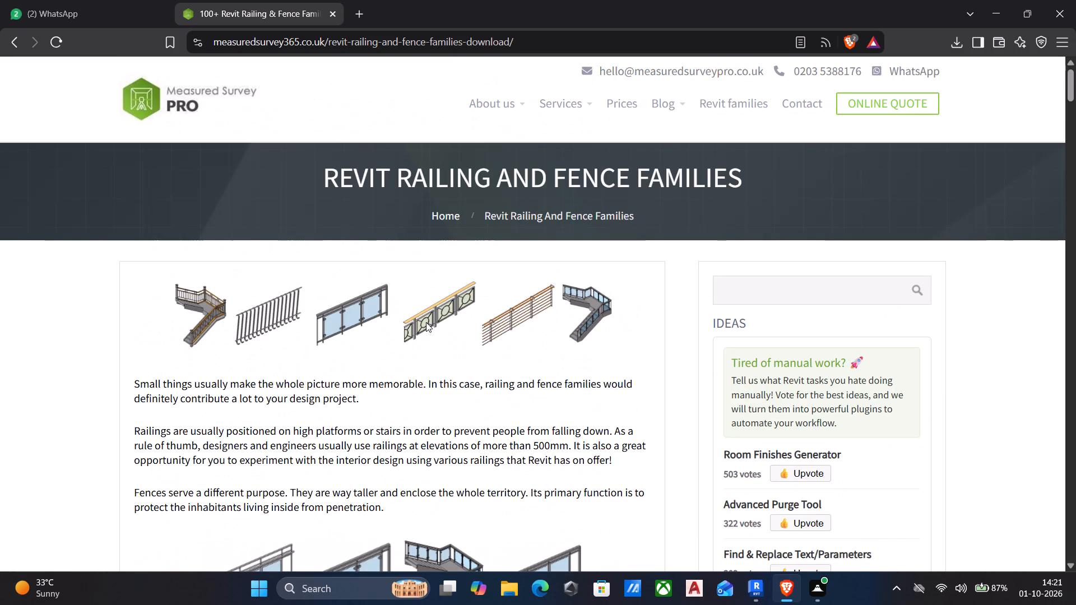
{"action": "scroll", "coordinate": [316, 294], "scroll_direction": "up", "scroll_amount": 5}
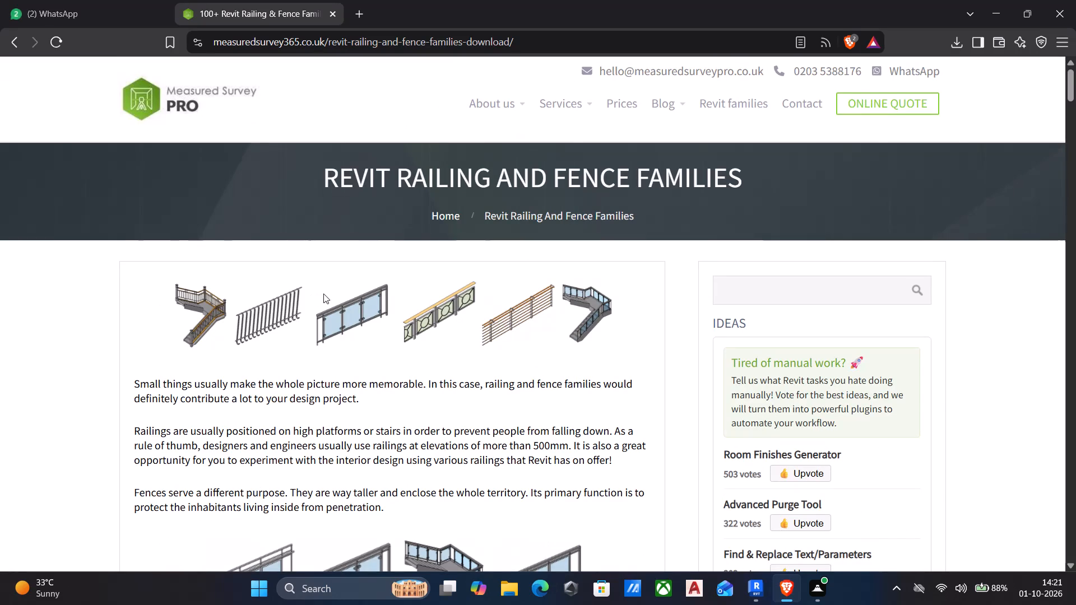
Go to the Measured Survey Pro home page and look through its survey, pricing and additional services sections.
{"action": "left_click", "coordinate": [453, 218]}
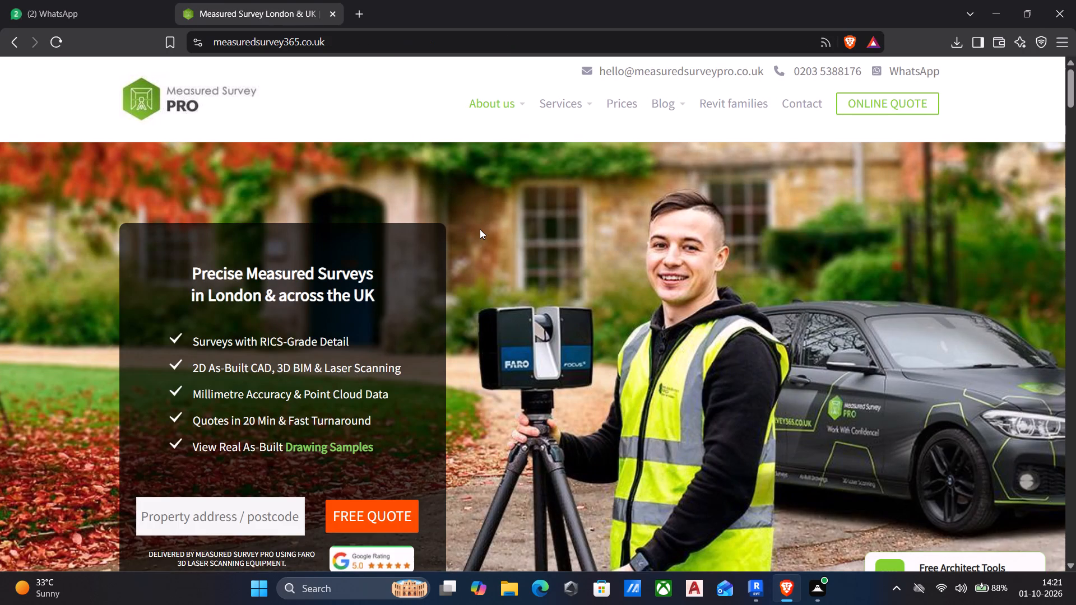
{"action": "scroll", "coordinate": [523, 331], "scroll_direction": "down", "scroll_amount": 4}
{"action": "scroll", "coordinate": [628, 350], "scroll_direction": "down", "scroll_amount": 3}
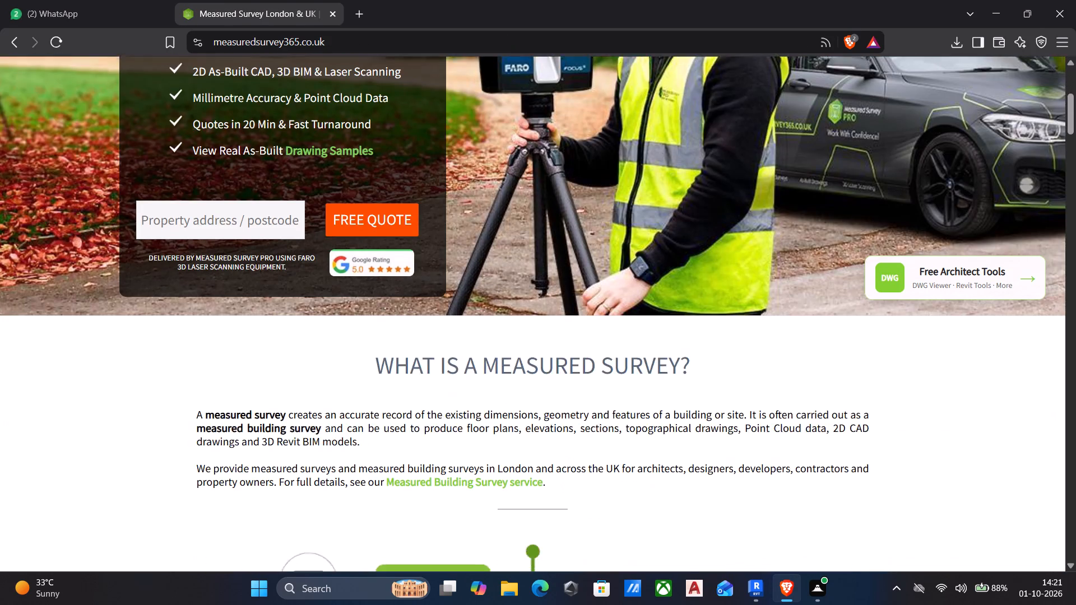
{"action": "scroll", "coordinate": [621, 363], "scroll_direction": "down", "scroll_amount": 7}
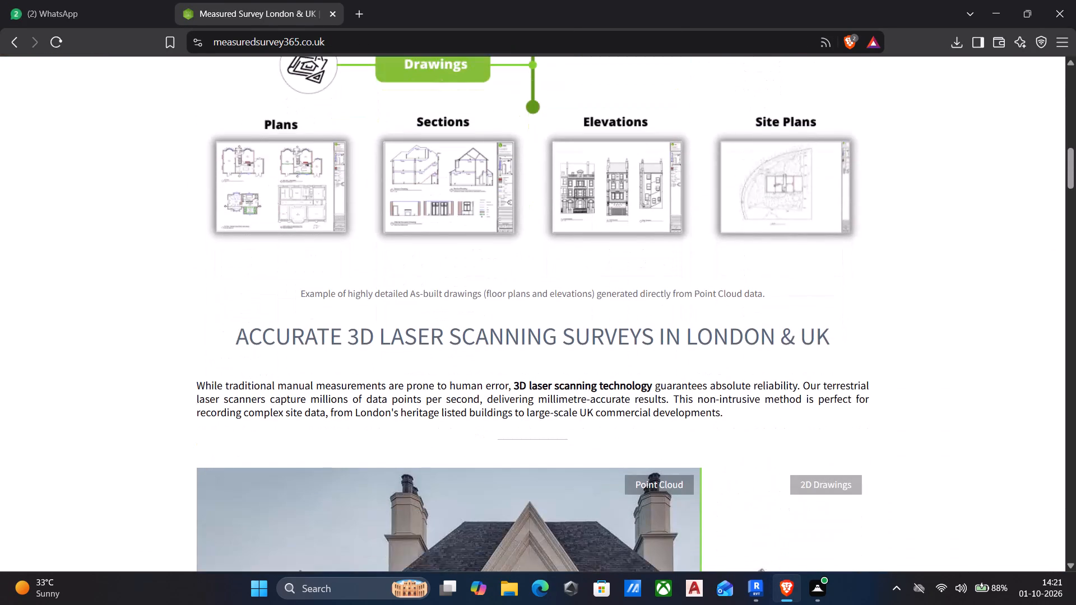
{"action": "scroll", "coordinate": [656, 381], "scroll_direction": "down", "scroll_amount": 6}
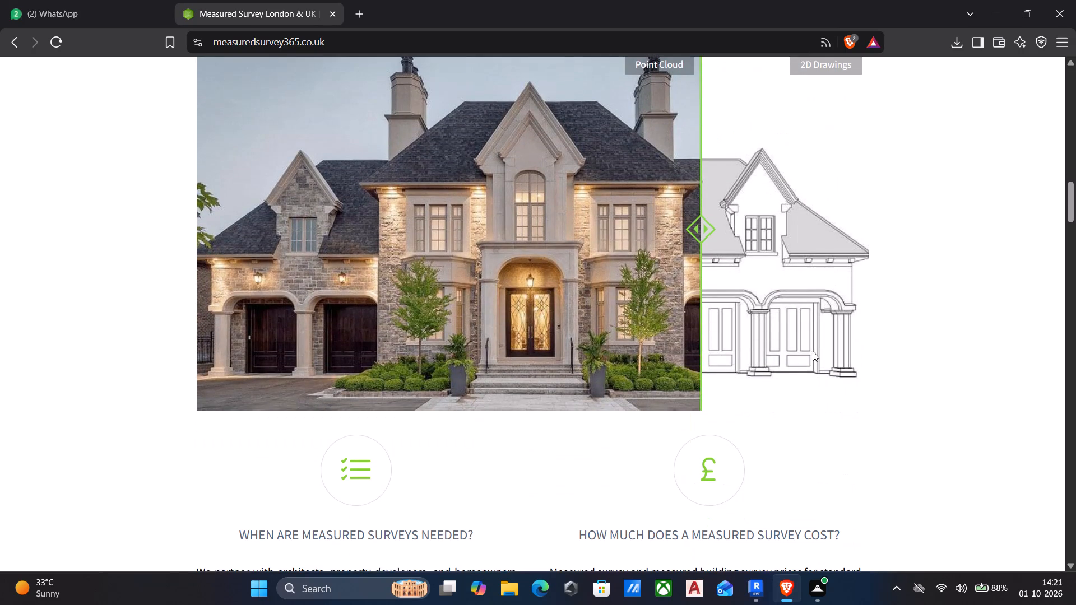
{"action": "scroll", "coordinate": [510, 211], "scroll_direction": "up", "scroll_amount": 3}
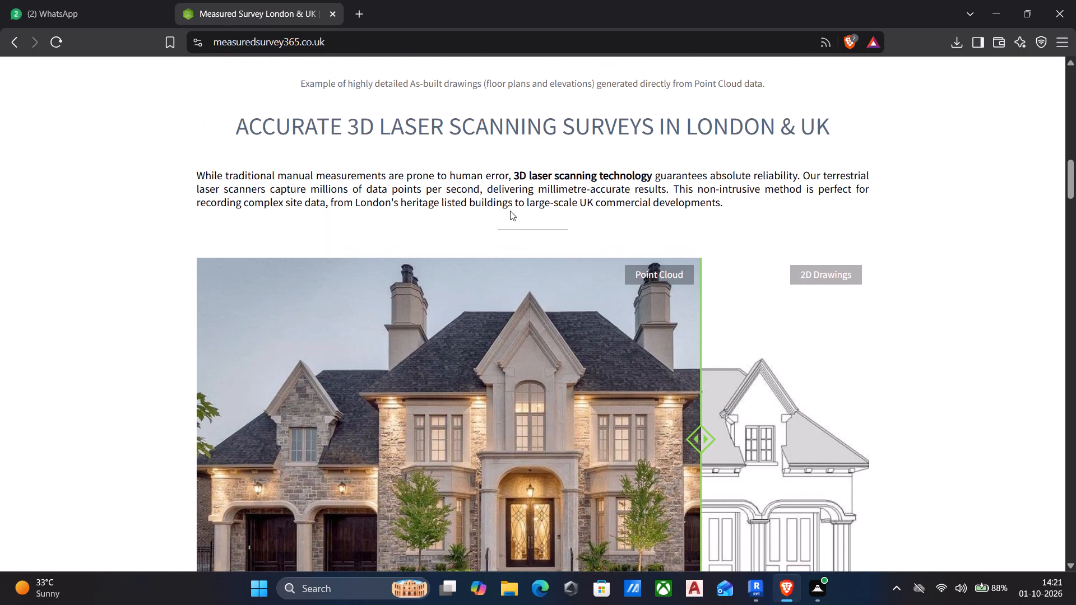
{"action": "scroll", "coordinate": [510, 211], "scroll_direction": "down", "scroll_amount": 7}
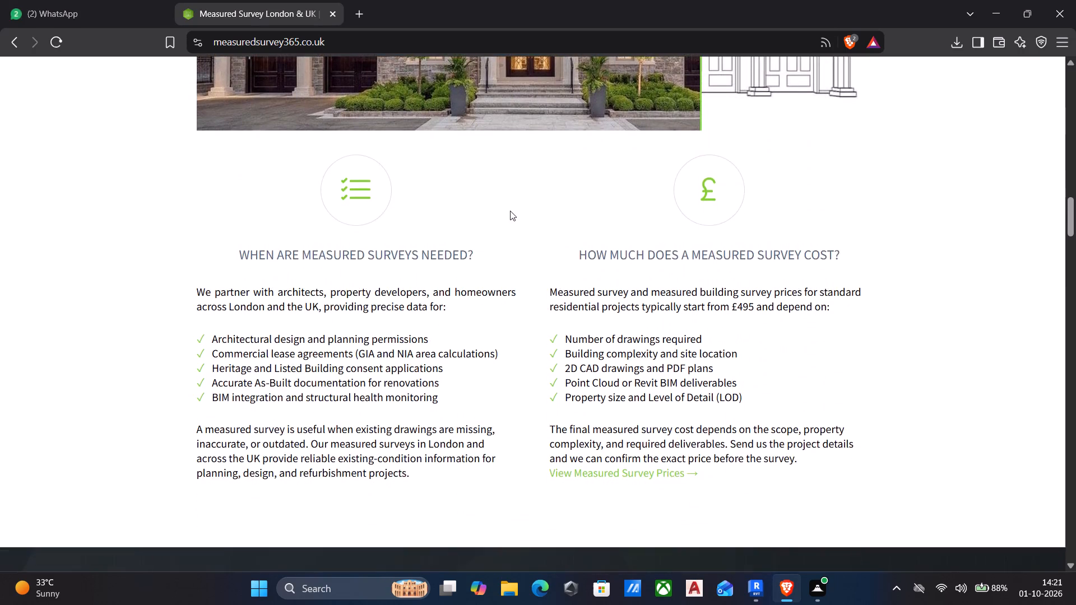
{"action": "scroll", "coordinate": [510, 211], "scroll_direction": "down", "scroll_amount": 13}
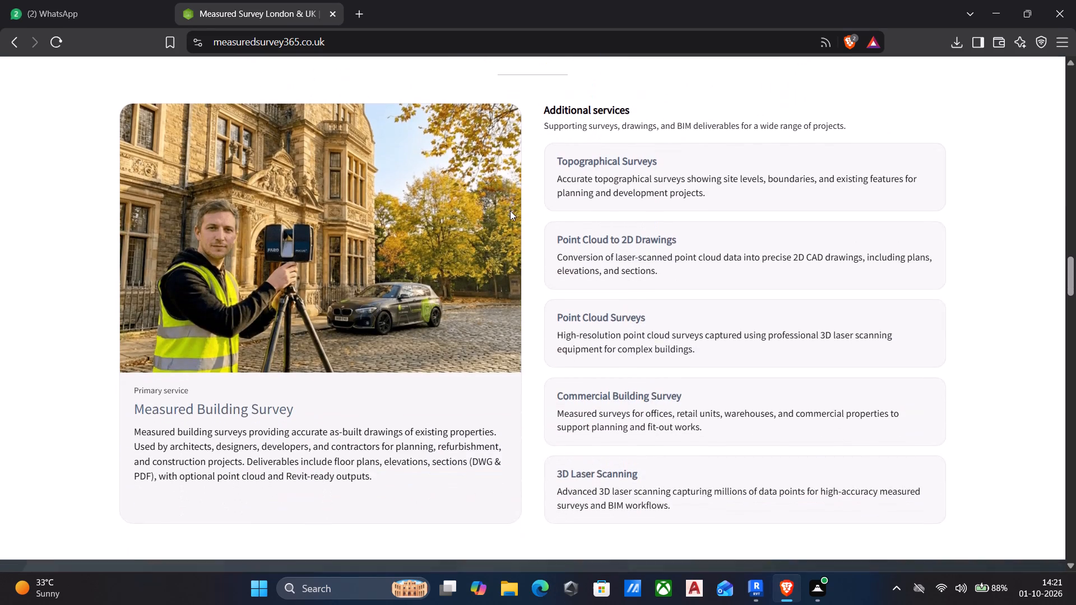
{"action": "scroll", "coordinate": [510, 211], "scroll_direction": "down", "scroll_amount": 3}
{"action": "scroll", "coordinate": [510, 211], "scroll_direction": "up", "scroll_amount": 2}
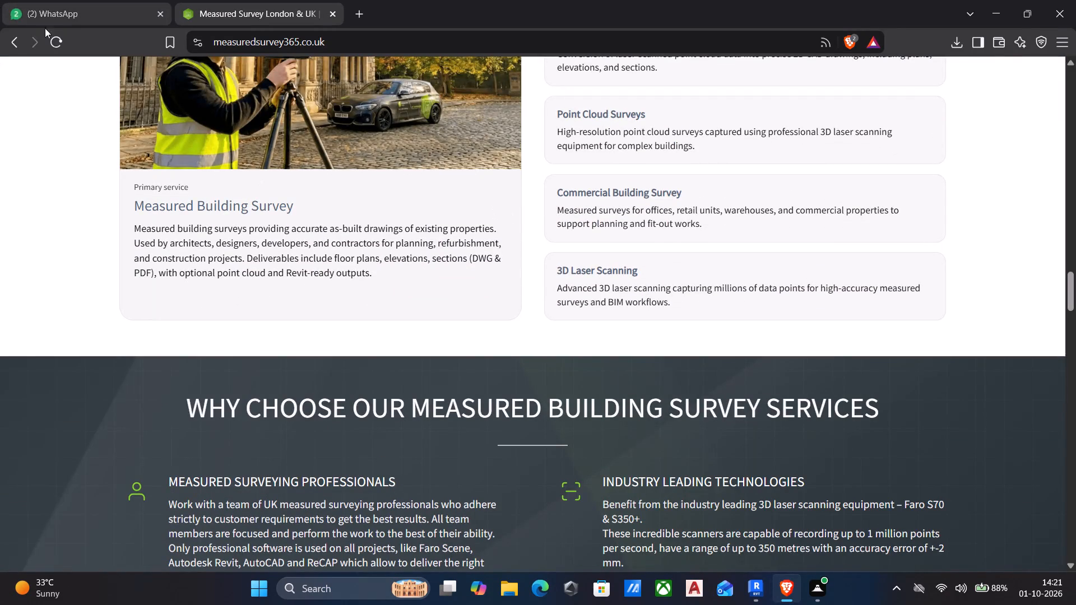
Return through the railing and fence page to the Revit families category page.
{"action": "left_click", "coordinate": [13, 43]}
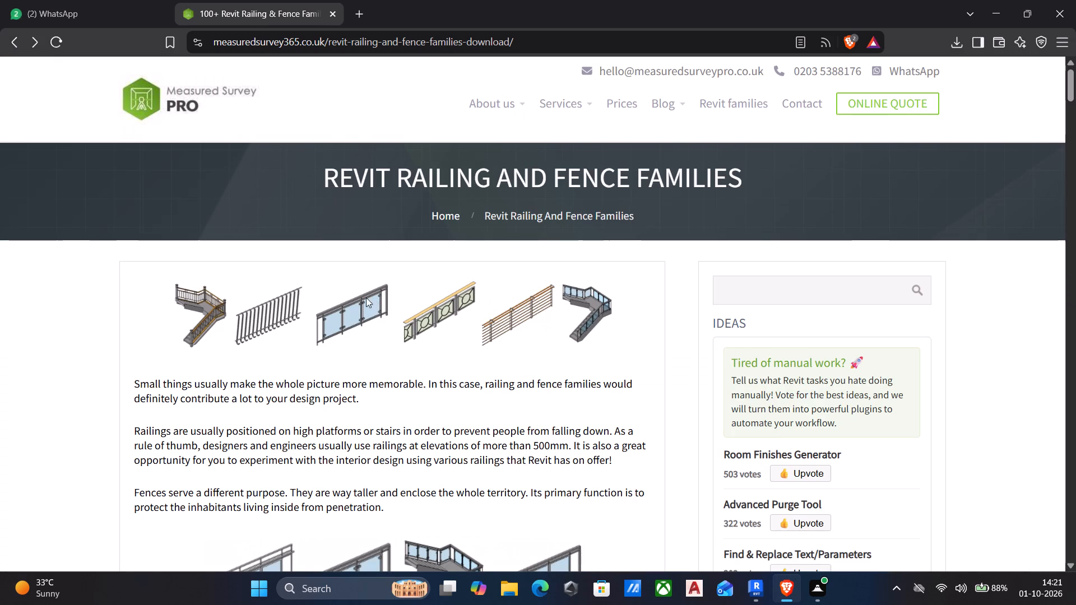
{"action": "left_click", "coordinate": [16, 47]}
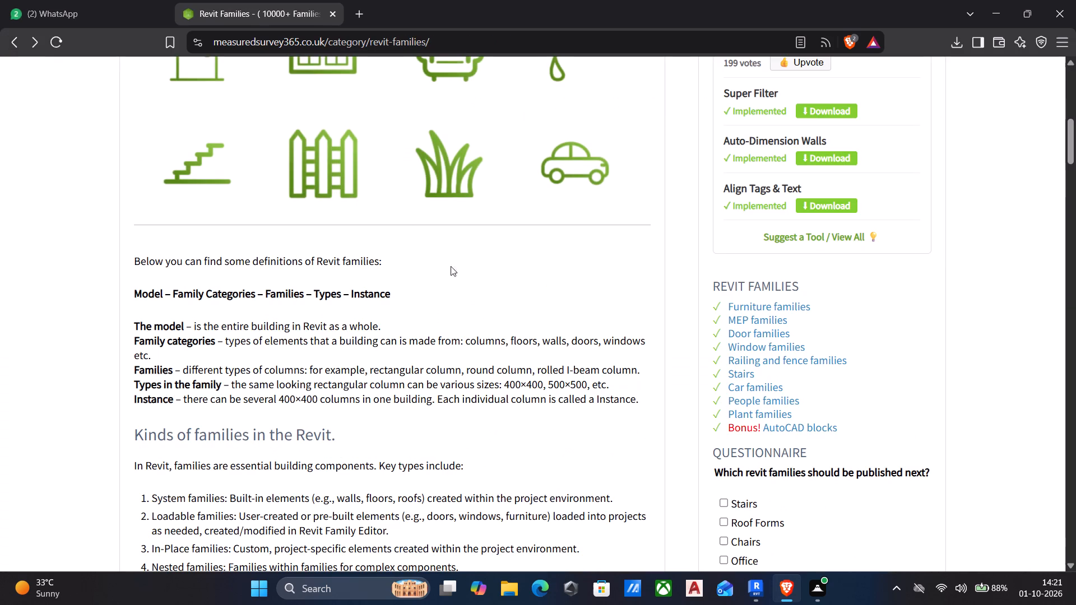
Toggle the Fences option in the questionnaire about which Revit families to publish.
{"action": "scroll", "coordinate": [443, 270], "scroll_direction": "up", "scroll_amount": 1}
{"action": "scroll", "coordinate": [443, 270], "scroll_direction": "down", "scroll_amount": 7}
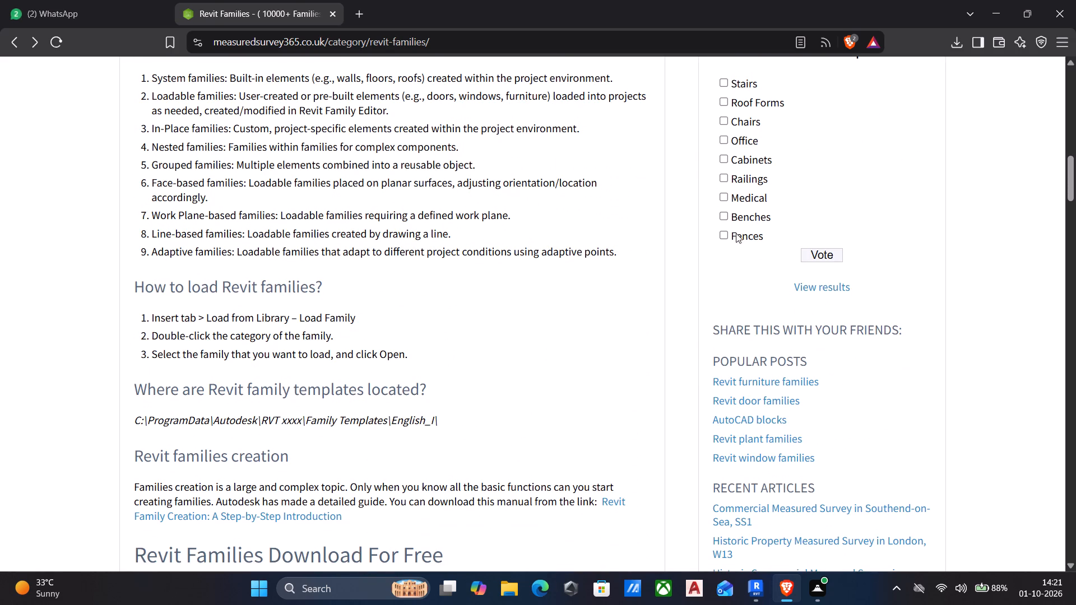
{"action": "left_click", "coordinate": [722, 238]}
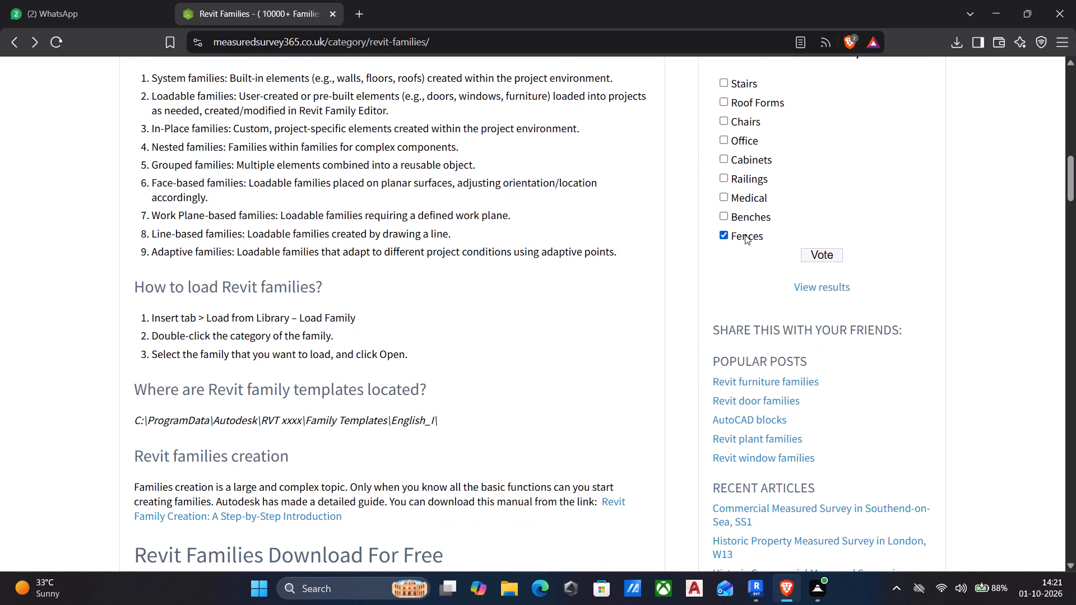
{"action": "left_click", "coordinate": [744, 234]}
Look through the free Revit families download list and the category posts, from decorative fence to stairs families.
{"action": "scroll", "coordinate": [694, 260], "scroll_direction": "down", "scroll_amount": 3}
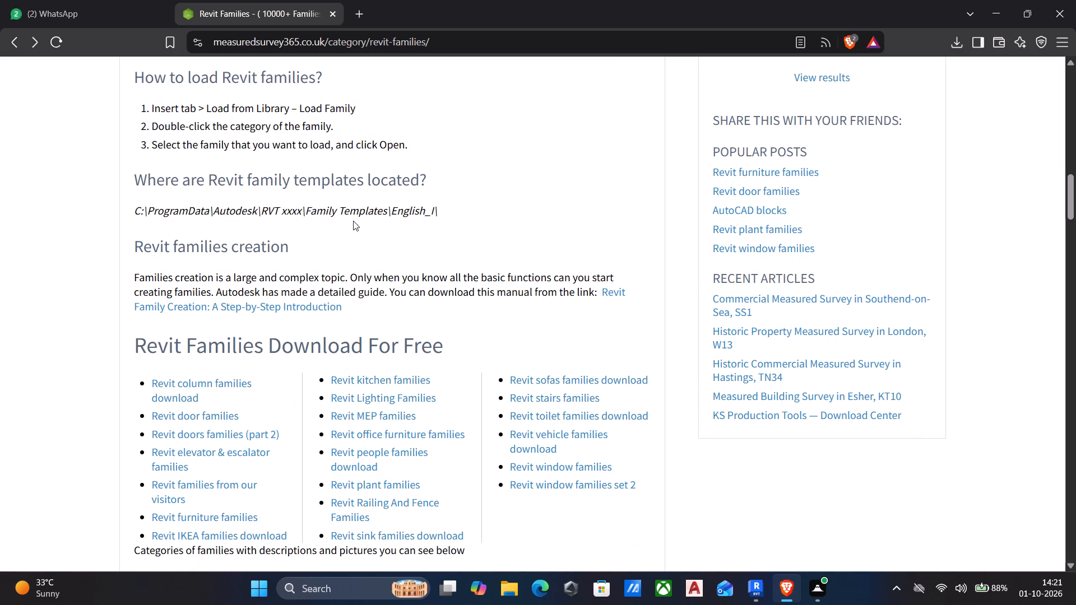
{"action": "scroll", "coordinate": [317, 211], "scroll_direction": "down", "scroll_amount": 3}
{"action": "scroll", "coordinate": [440, 257], "scroll_direction": "down", "scroll_amount": 2}
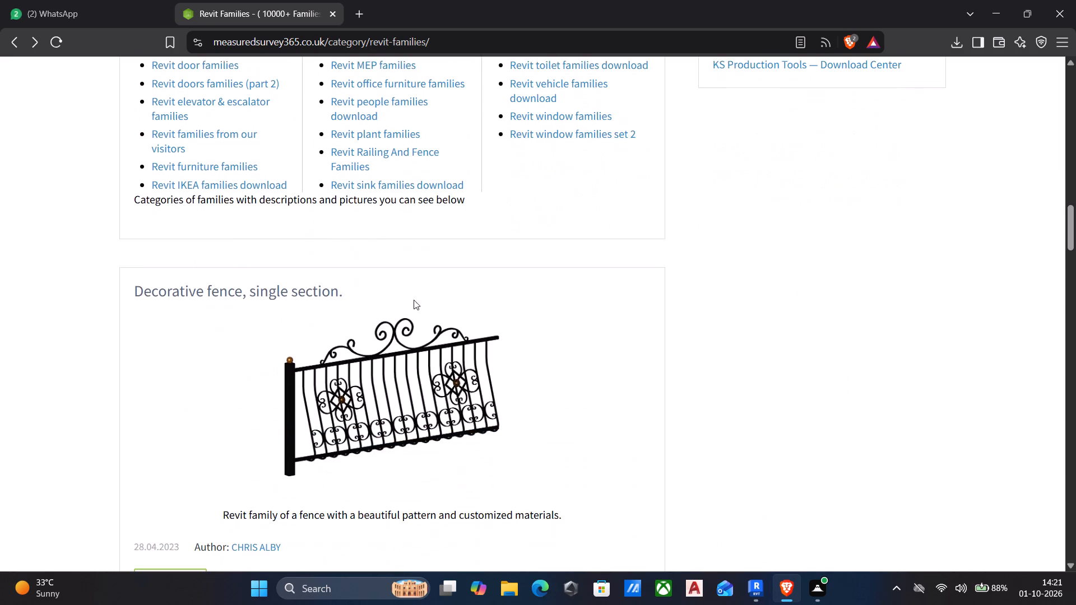
{"action": "scroll", "coordinate": [406, 317], "scroll_direction": "down", "scroll_amount": 11}
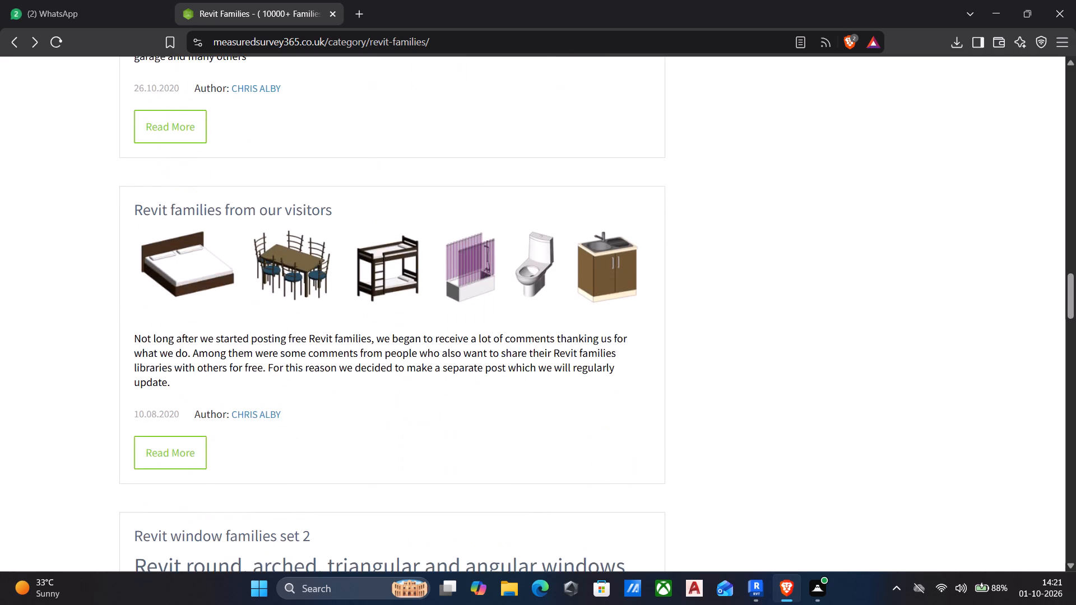
{"action": "scroll", "coordinate": [412, 339], "scroll_direction": "down", "scroll_amount": 7}
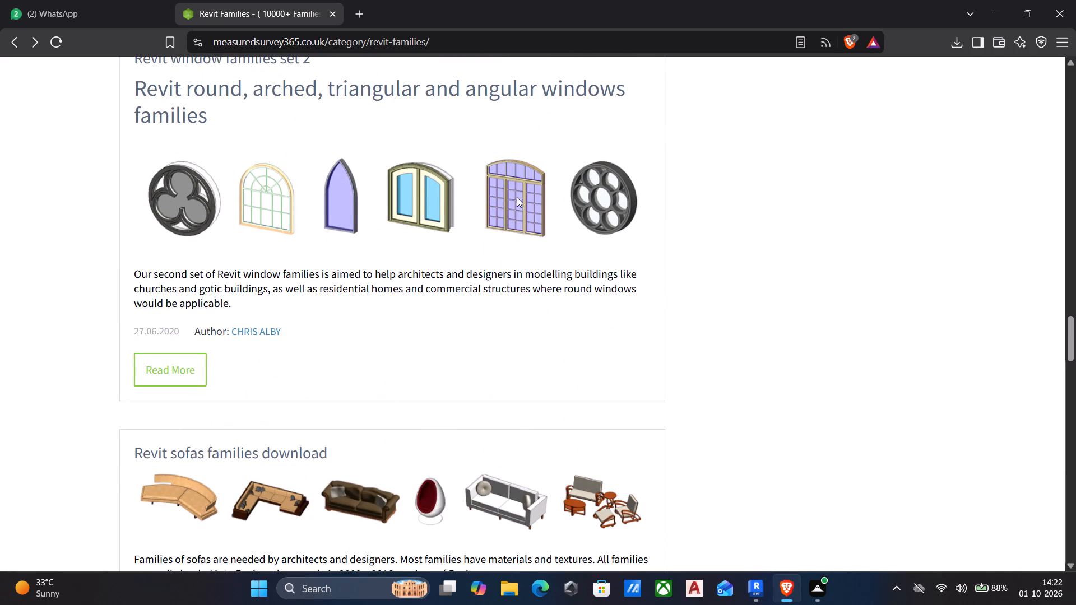
{"action": "scroll", "coordinate": [516, 201], "scroll_direction": "down", "scroll_amount": 4}
{"action": "scroll", "coordinate": [433, 248], "scroll_direction": "down", "scroll_amount": 8}
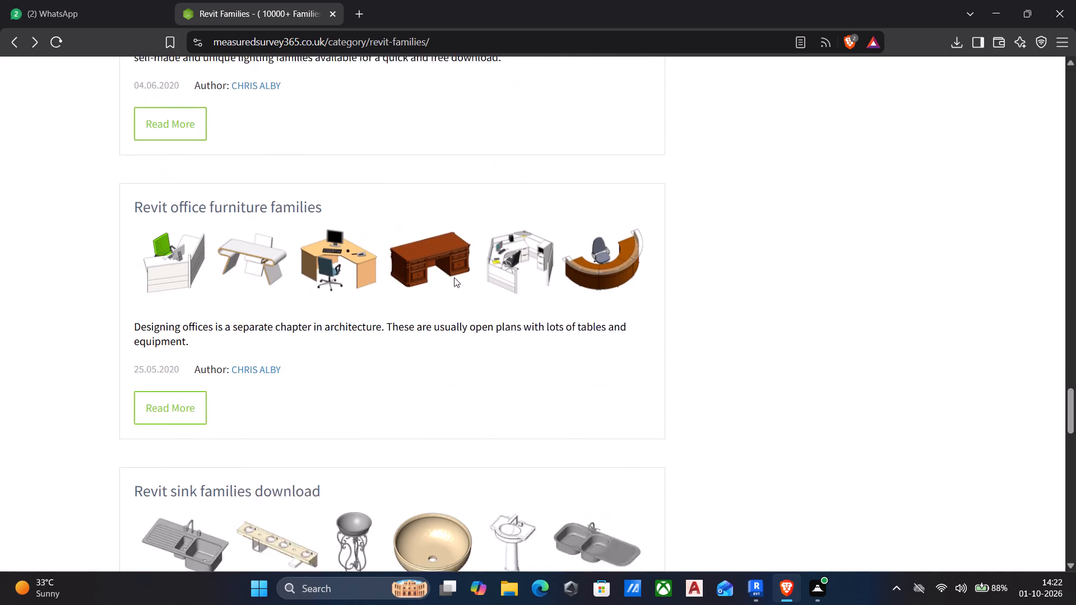
{"action": "scroll", "coordinate": [495, 283], "scroll_direction": "down", "scroll_amount": 3}
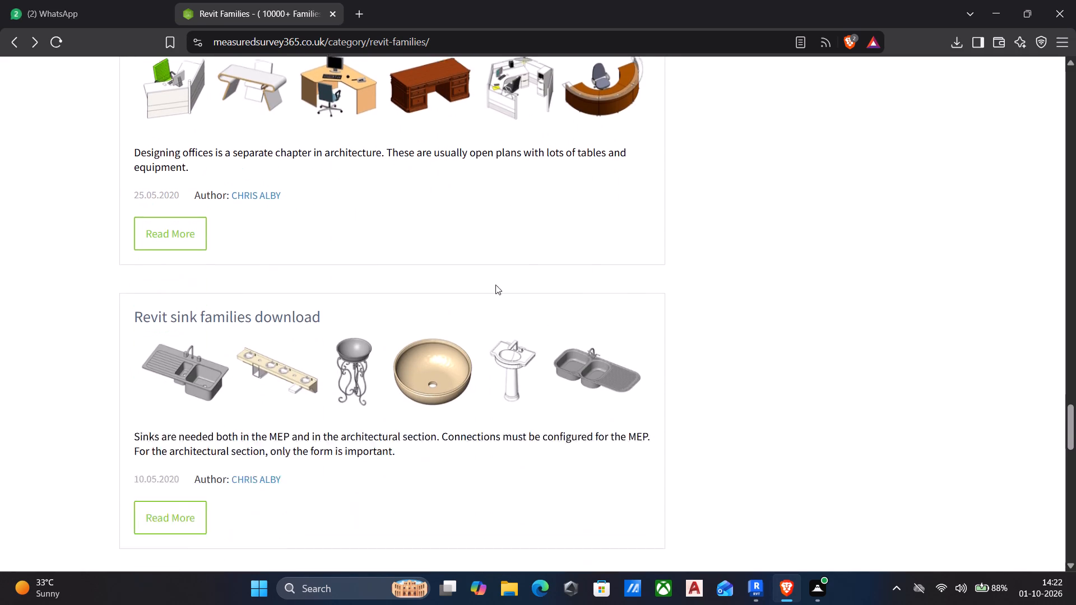
{"action": "scroll", "coordinate": [429, 299], "scroll_direction": "down", "scroll_amount": 4}
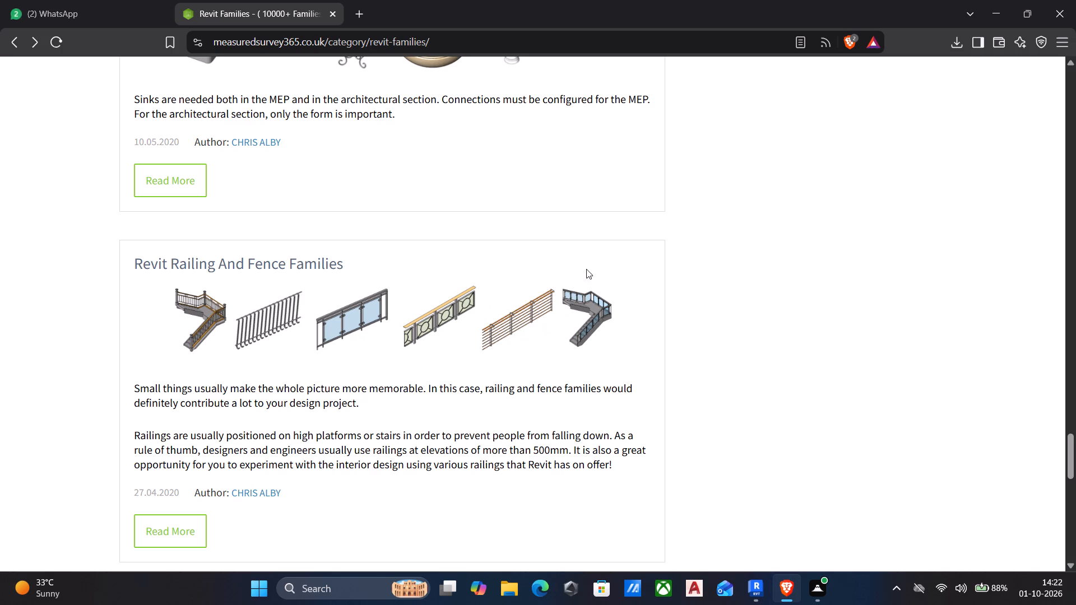
{"action": "scroll", "coordinate": [383, 287], "scroll_direction": "down", "scroll_amount": 7}
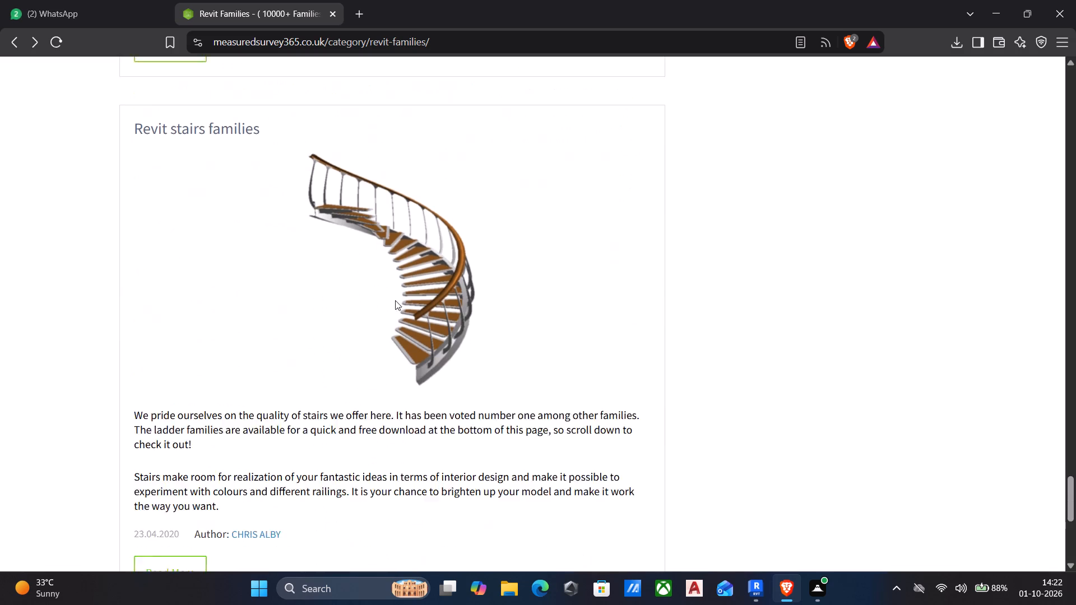
{"action": "scroll", "coordinate": [387, 309], "scroll_direction": "down", "scroll_amount": 8}
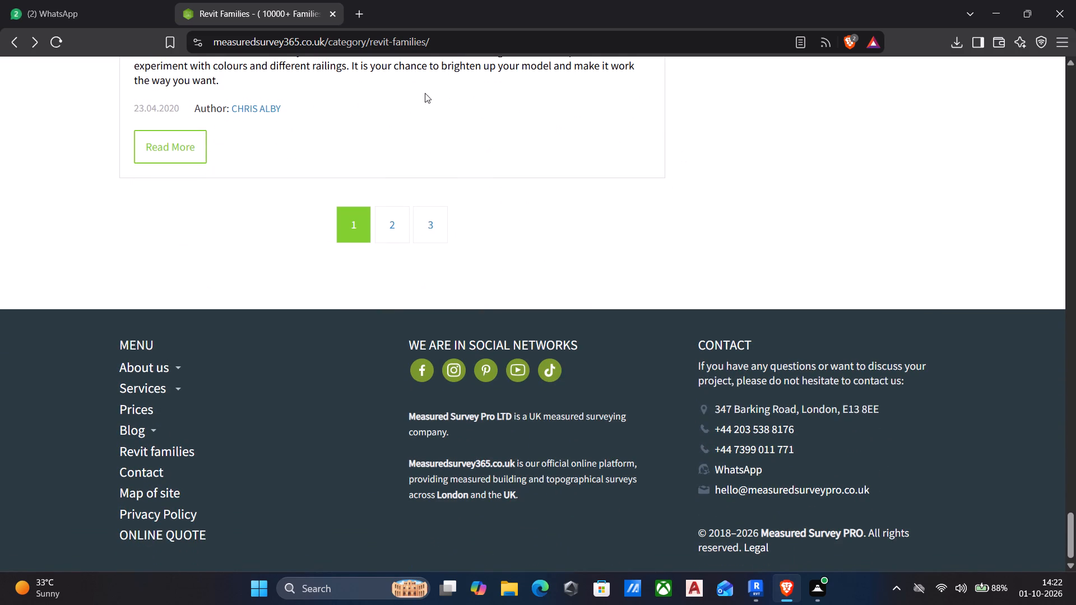
{"action": "scroll", "coordinate": [393, 197], "scroll_direction": "up", "scroll_amount": 5}
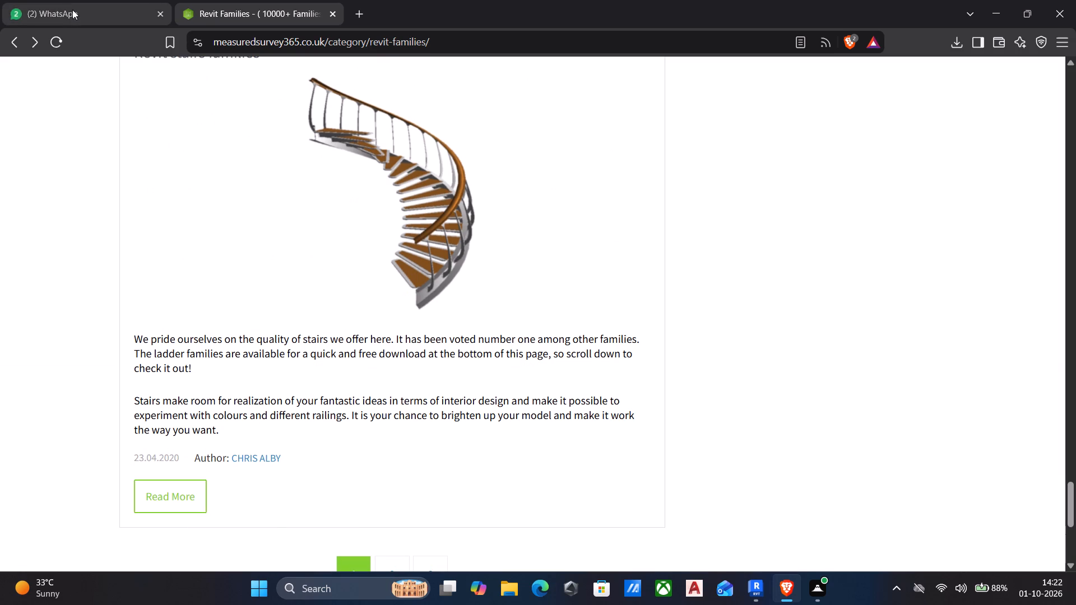
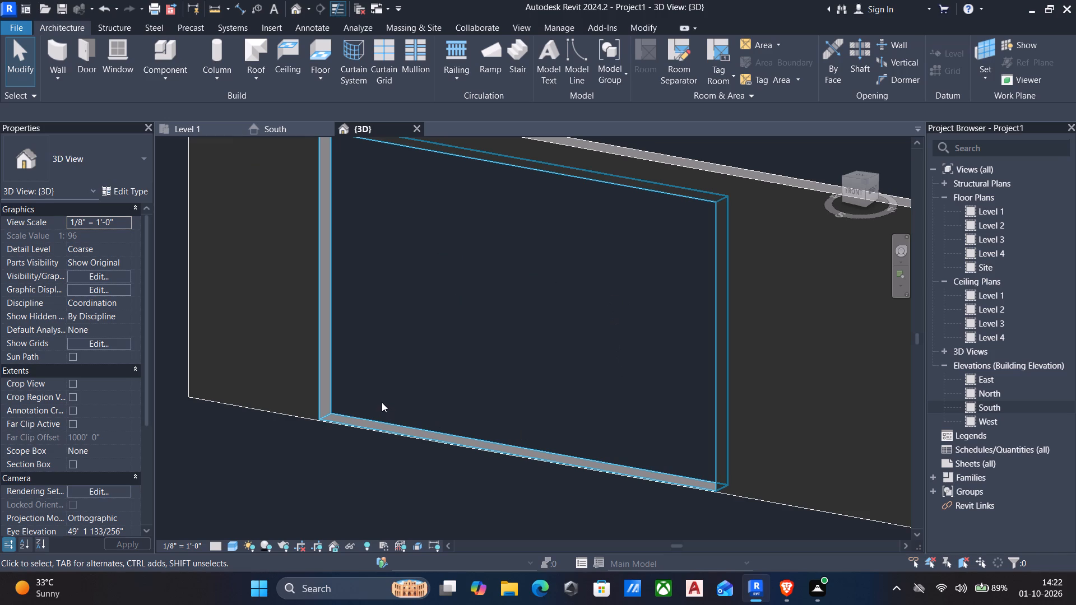
Delete the 9" wall that contains the rectangular opening from the 3D view.
{"action": "scroll", "coordinate": [424, 402], "scroll_direction": "up", "scroll_amount": 1}
{"action": "middle_click_drag", "start_coordinate": [434, 401], "coordinate": [640, 422]}
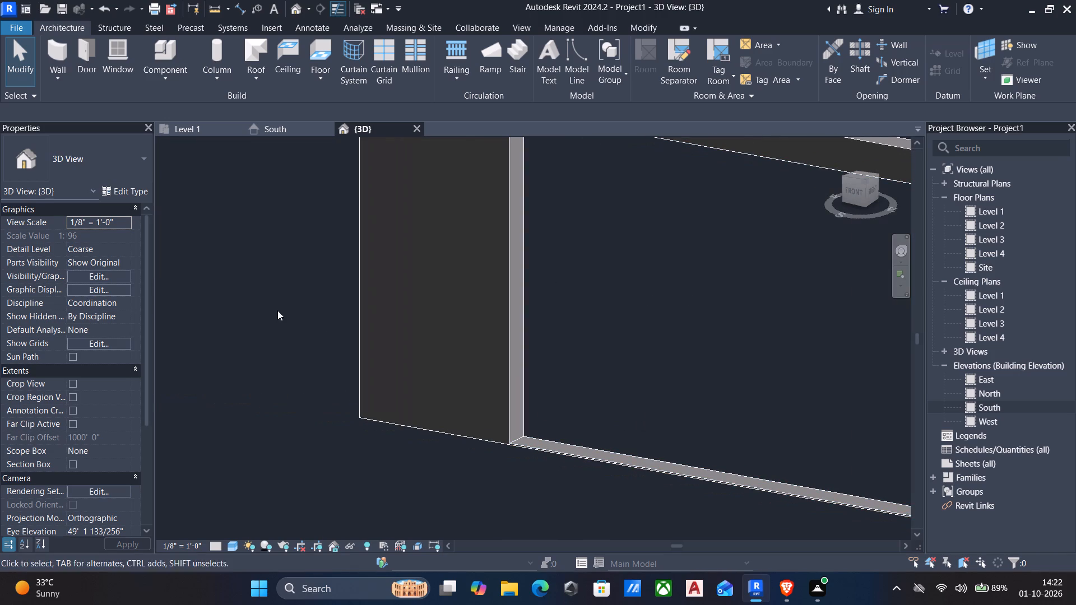
{"action": "left_click", "coordinate": [360, 299]}
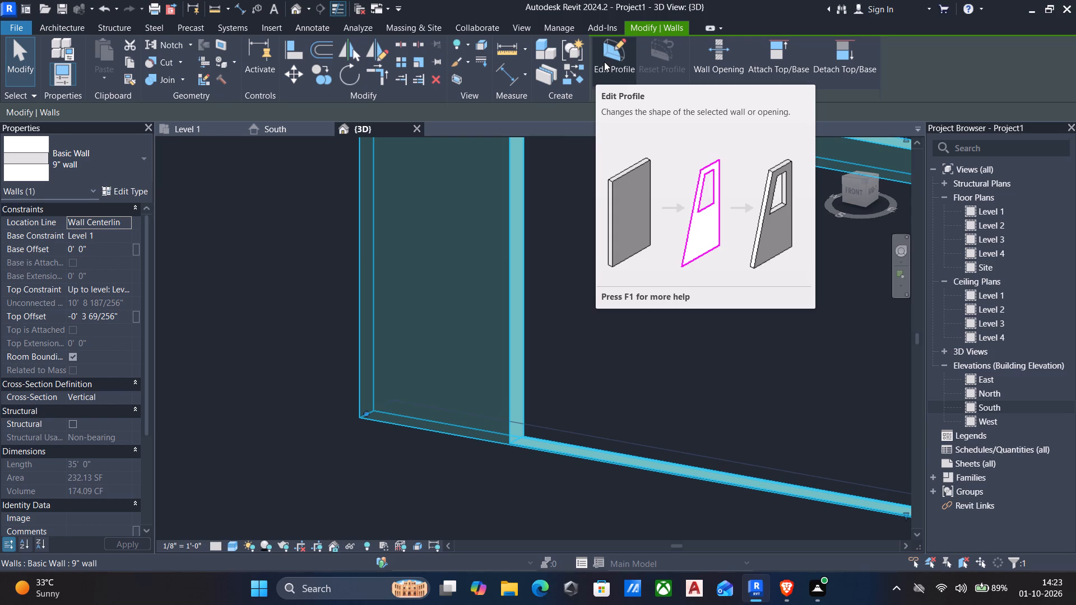
{"action": "scroll", "coordinate": [814, 137], "scroll_direction": "down", "scroll_amount": 3}
{"action": "scroll", "coordinate": [768, 236], "scroll_direction": "down", "scroll_amount": 3}
{"action": "middle_click_drag", "start_coordinate": [761, 235], "coordinate": [600, 281]}
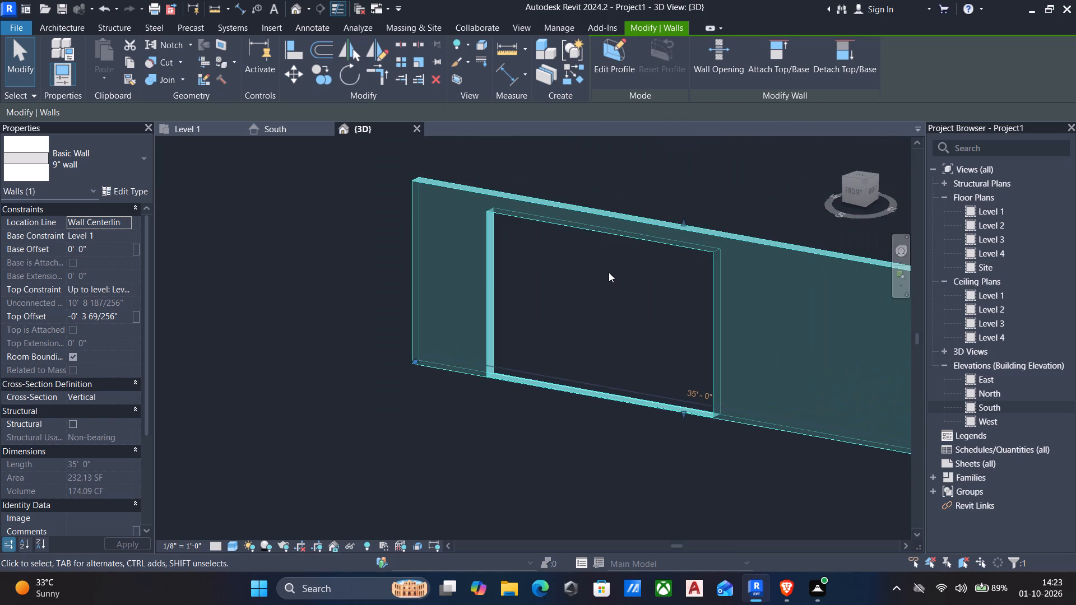
{"action": "key", "text": "Delete"}
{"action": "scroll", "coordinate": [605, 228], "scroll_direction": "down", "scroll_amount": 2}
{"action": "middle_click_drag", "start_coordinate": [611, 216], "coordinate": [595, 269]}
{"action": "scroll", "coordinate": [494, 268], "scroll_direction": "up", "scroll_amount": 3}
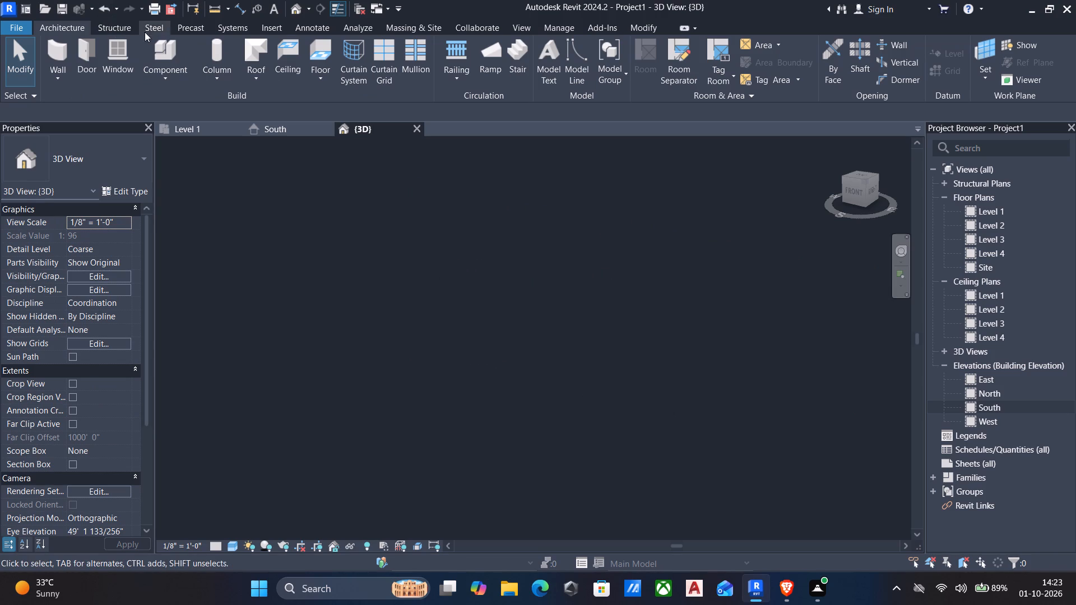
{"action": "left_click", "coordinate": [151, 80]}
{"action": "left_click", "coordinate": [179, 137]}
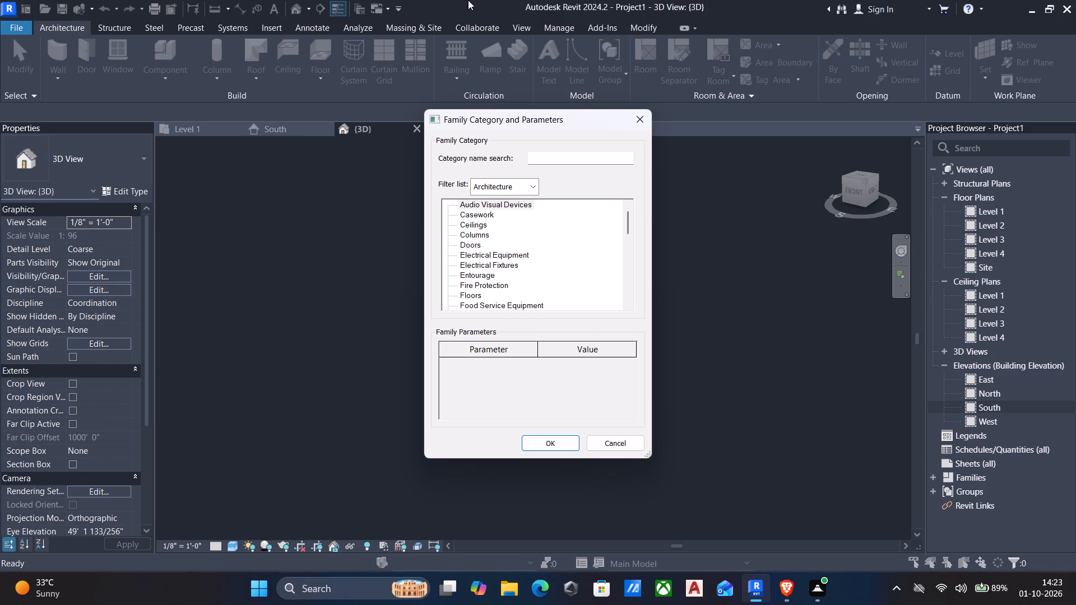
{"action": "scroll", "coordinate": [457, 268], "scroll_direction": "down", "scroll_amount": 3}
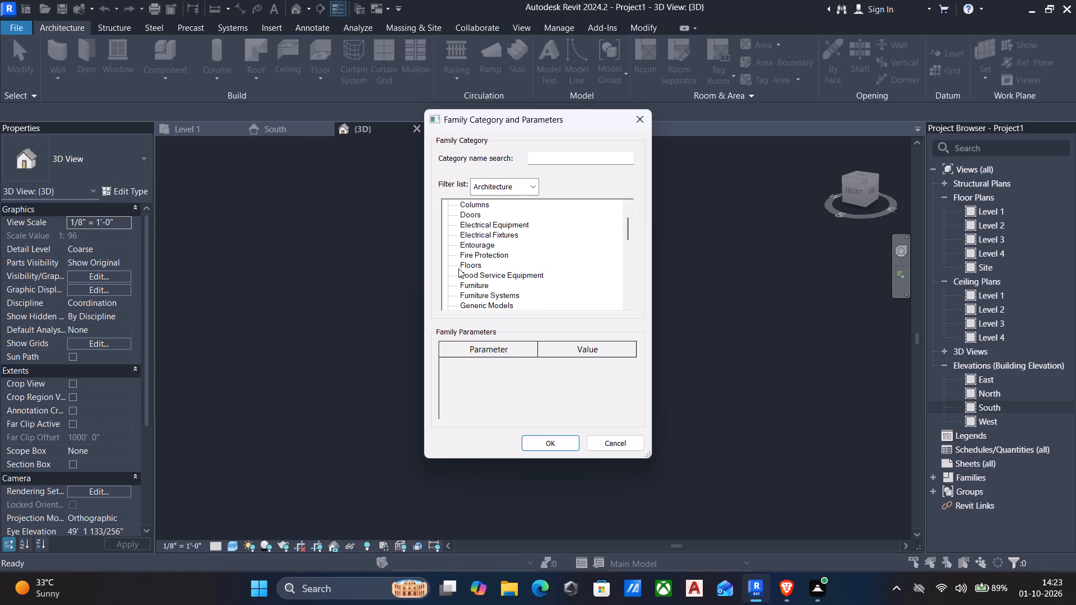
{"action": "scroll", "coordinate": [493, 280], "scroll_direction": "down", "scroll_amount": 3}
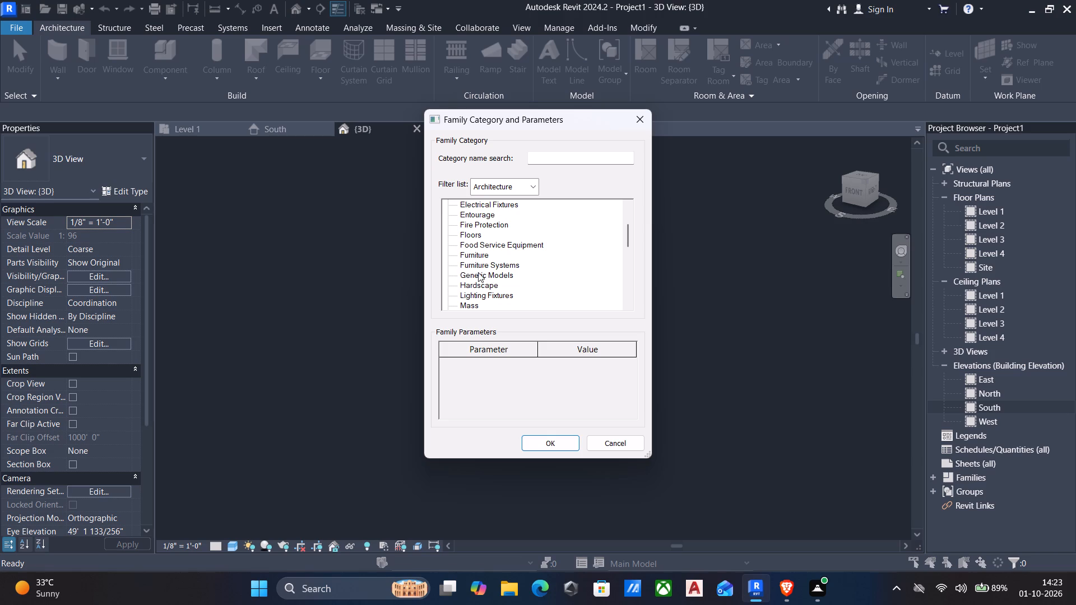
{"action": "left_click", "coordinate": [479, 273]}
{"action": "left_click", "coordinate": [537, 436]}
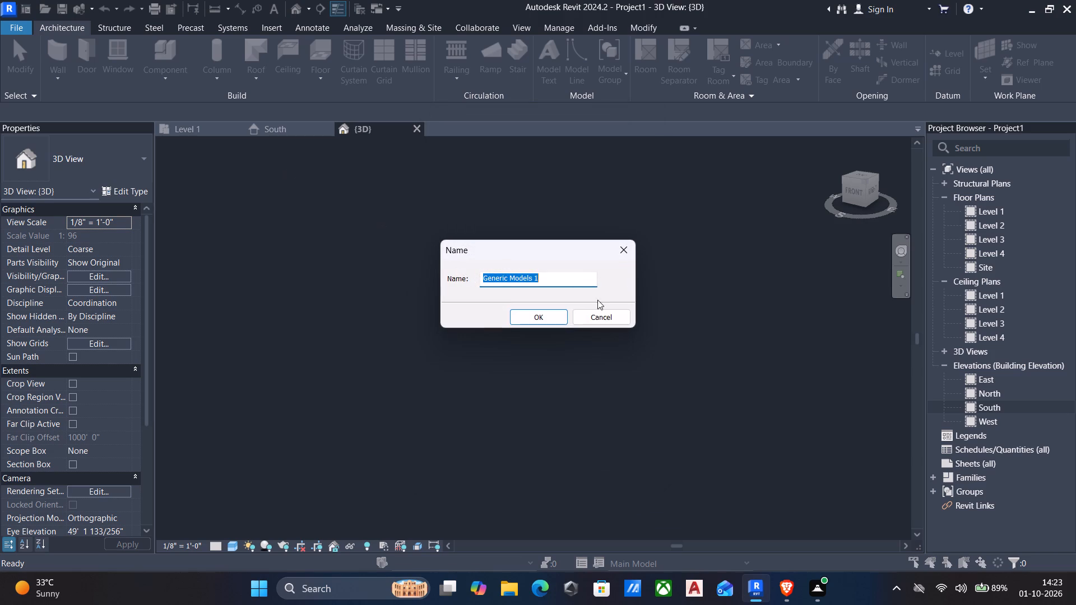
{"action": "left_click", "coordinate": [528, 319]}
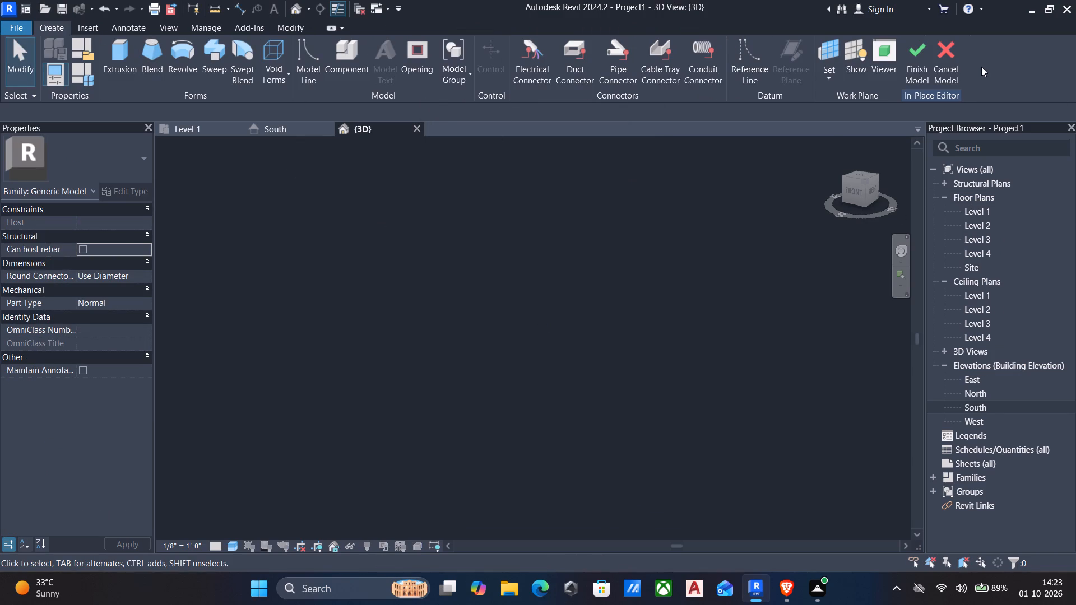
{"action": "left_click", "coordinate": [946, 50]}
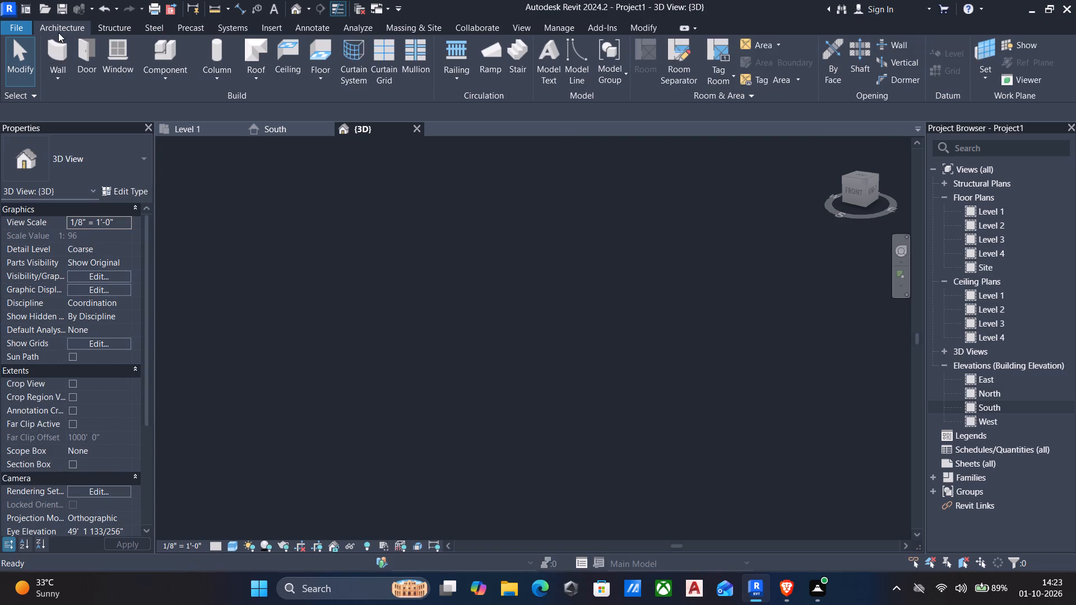
Draw a straight 9" wall 16' long in the 3D view, from Level 1 up to Level 2.
{"action": "left_click", "coordinate": [61, 57]}
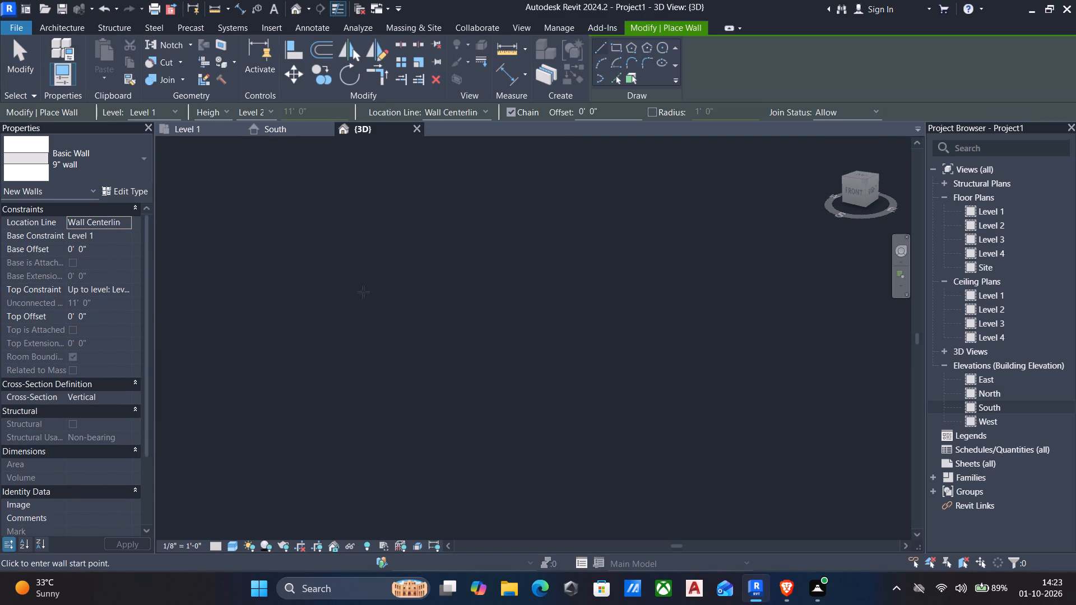
{"action": "left_click", "coordinate": [348, 326]}
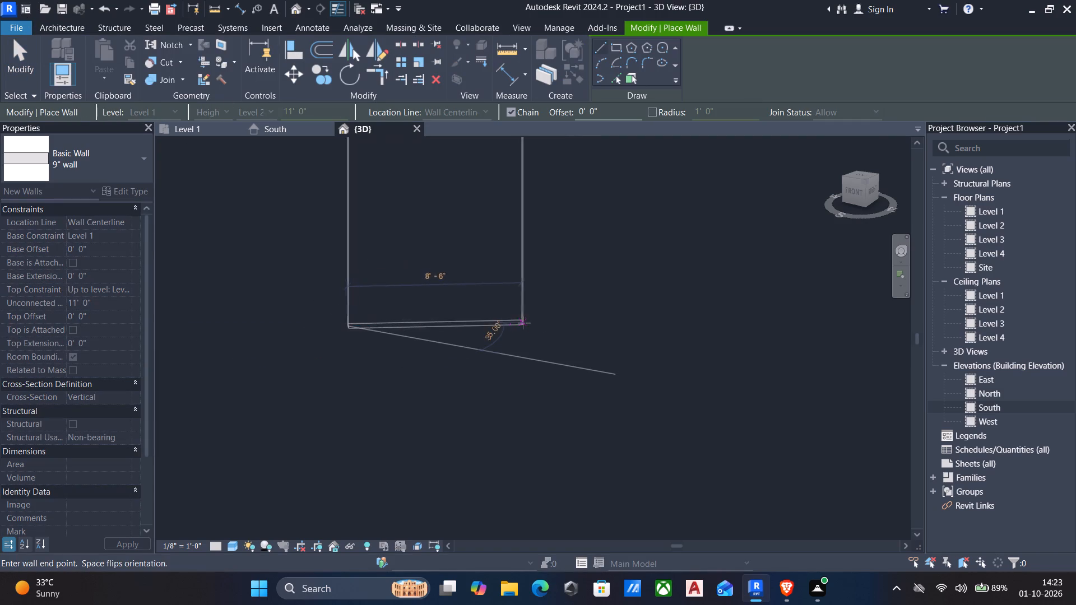
{"action": "scroll", "coordinate": [582, 350], "scroll_direction": "down", "scroll_amount": 5}
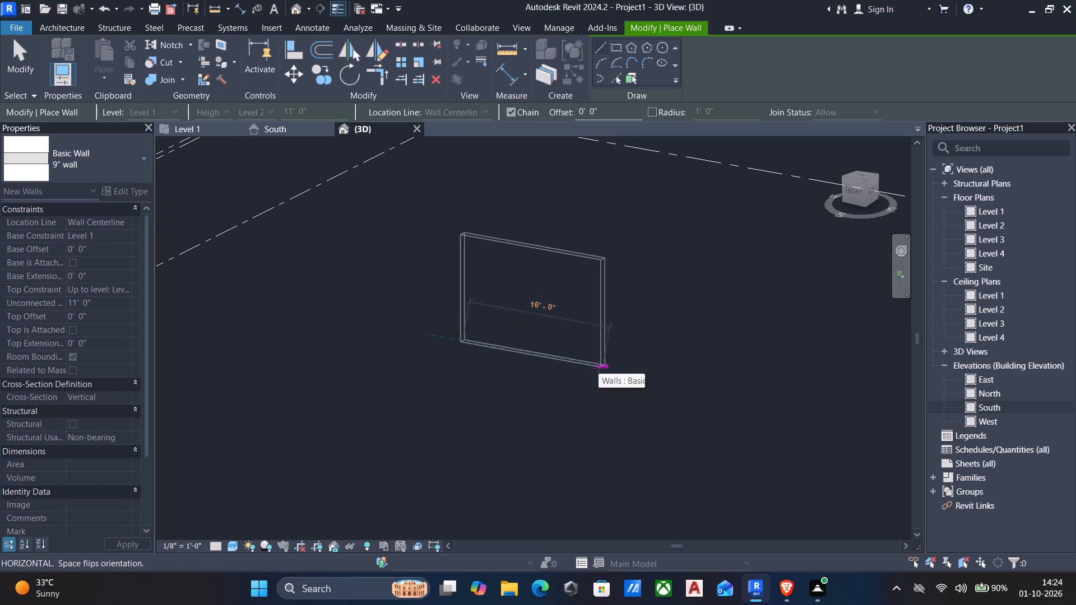
{"action": "left_click", "coordinate": [599, 367]}
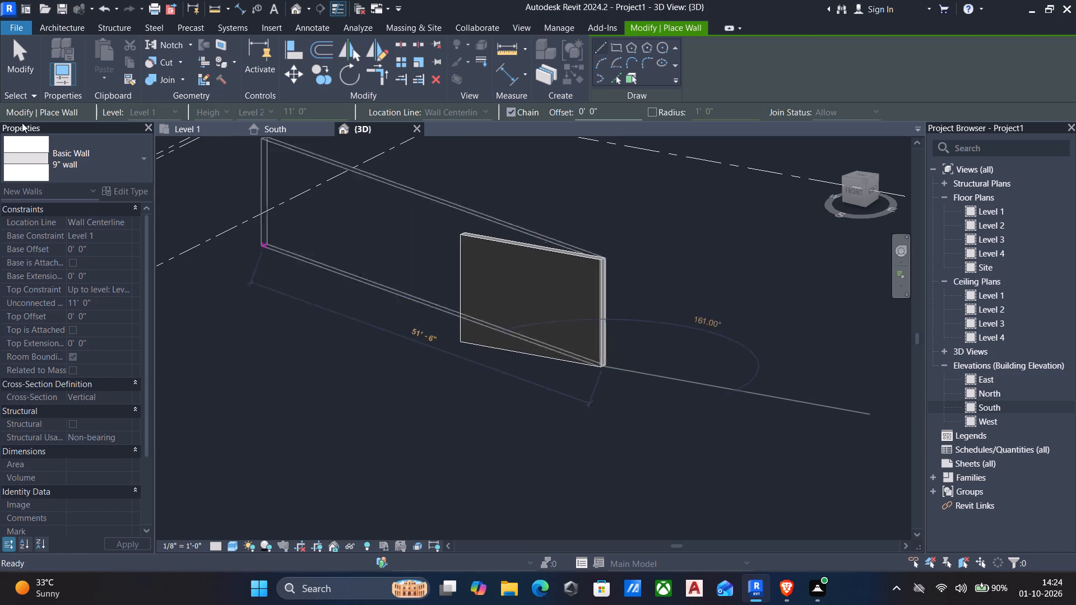
{"action": "key", "text": "Escape"}
In the Level 1 floor plan, nudge the new wall east and south toward the middle of the elevation markers.
{"action": "left_click", "coordinate": [204, 124]}
{"action": "scroll", "coordinate": [364, 241], "scroll_direction": "down", "scroll_amount": 3}
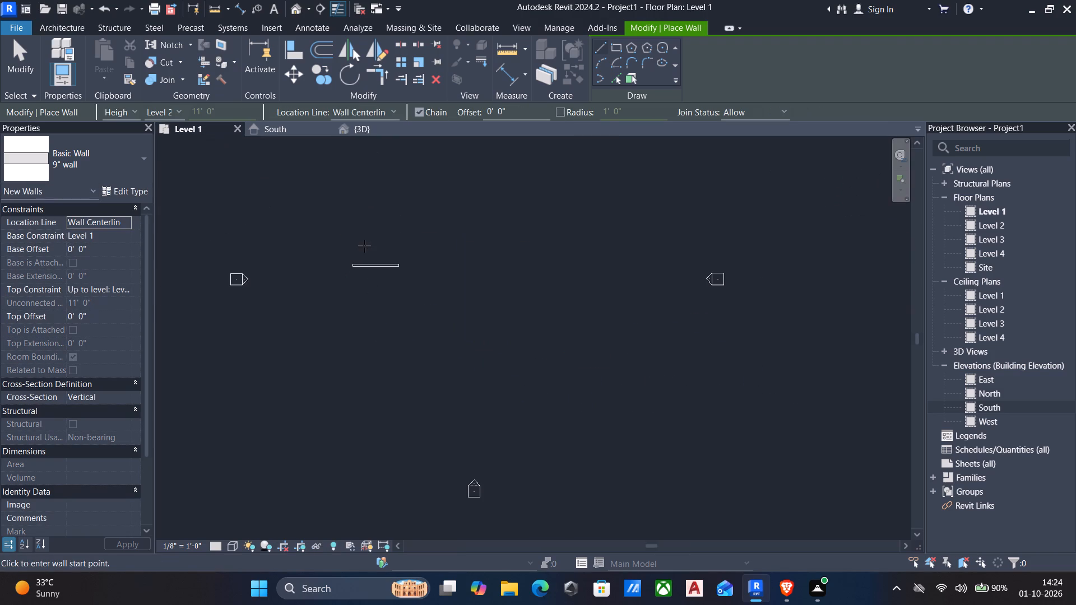
{"action": "middle_click_drag", "start_coordinate": [365, 246], "coordinate": [485, 248]}
{"action": "key", "text": "Escape"}
{"action": "left_click_drag", "start_coordinate": [424, 234], "coordinate": [607, 306]}
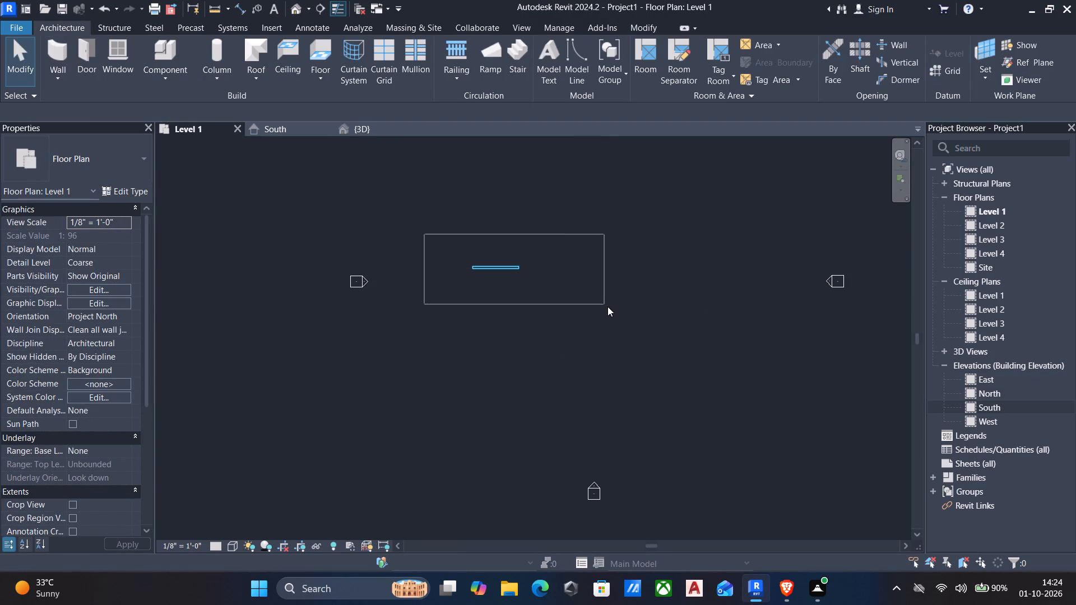
{"action": "left_click_drag", "start_coordinate": [607, 306], "coordinate": [610, 308]}
{"action": "key", "text": "Right"}
{"action": "key", "text": "Right"}
{"action": "key", "text": "Right"}
{"action": "key", "text": "Right"}
{"action": "key", "text": "Right"}
{"action": "key", "text": "Right"}
{"action": "key", "text": "Right"}
{"action": "key", "text": "Right"}
{"action": "key", "text": "Right"}
{"action": "key", "text": "Right"}
{"action": "key", "text": "Right"}
{"action": "key", "text": "Right"}
{"action": "key", "text": "Right"}
{"action": "key", "text": "Right"}
{"action": "key", "text": "Right"}
{"action": "key", "text": "Right"}
{"action": "key", "text": "Right"}
{"action": "key", "text": "Right"}
{"action": "key", "text": "Right"}
{"action": "key", "text": "Right"}
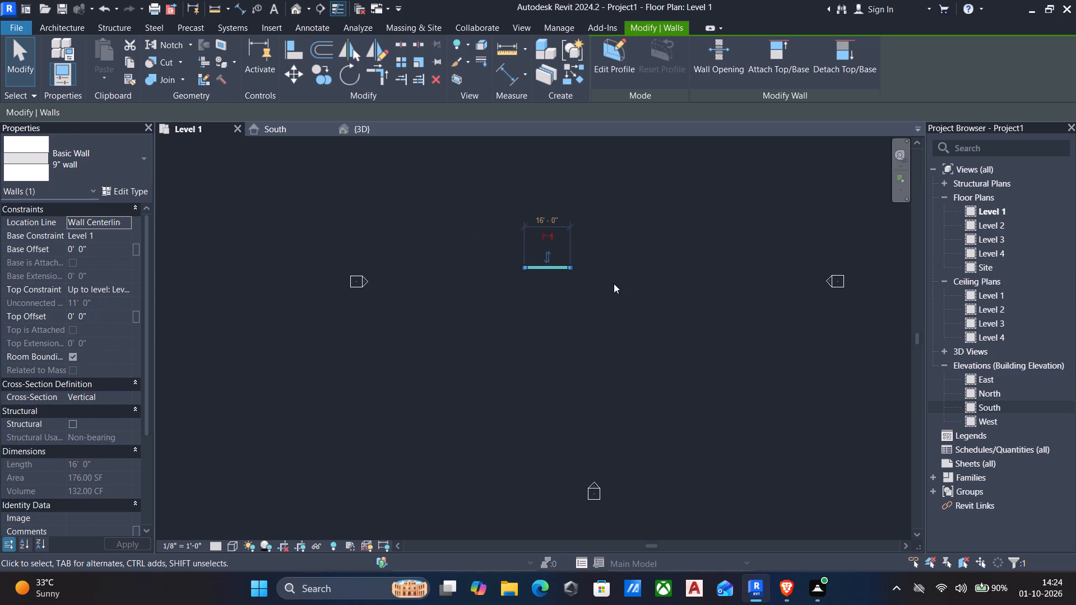
{"action": "key", "text": "Down"}
{"action": "key", "text": "Down"}
{"action": "key", "text": "Down"}
{"action": "key", "text": "Down"}
{"action": "key", "text": "Down"}
{"action": "key", "text": "Down"}
{"action": "key", "text": "Down"}
{"action": "key", "text": "Down"}
{"action": "key", "text": "Down"}
{"action": "key", "text": "Down"}
{"action": "key", "text": "Down"}
{"action": "key", "text": "Down"}
{"action": "key", "text": "Right"}
{"action": "key", "text": "Right"}
{"action": "key", "text": "Right"}
{"action": "key", "text": "Right"}
{"action": "key", "text": "Right"}
{"action": "key", "text": "Right"}
{"action": "key", "text": "Right"}
{"action": "key", "text": "Right"}
{"action": "key", "text": "Right"}
{"action": "key", "text": "Right"}
{"action": "key", "text": "Right"}
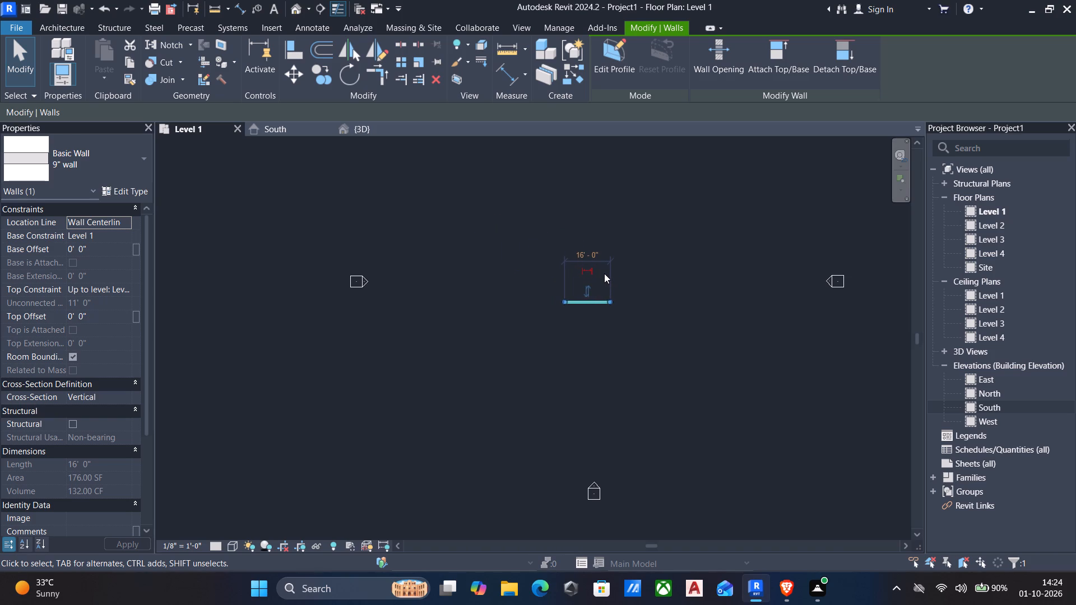
{"action": "key", "text": "Escape"}
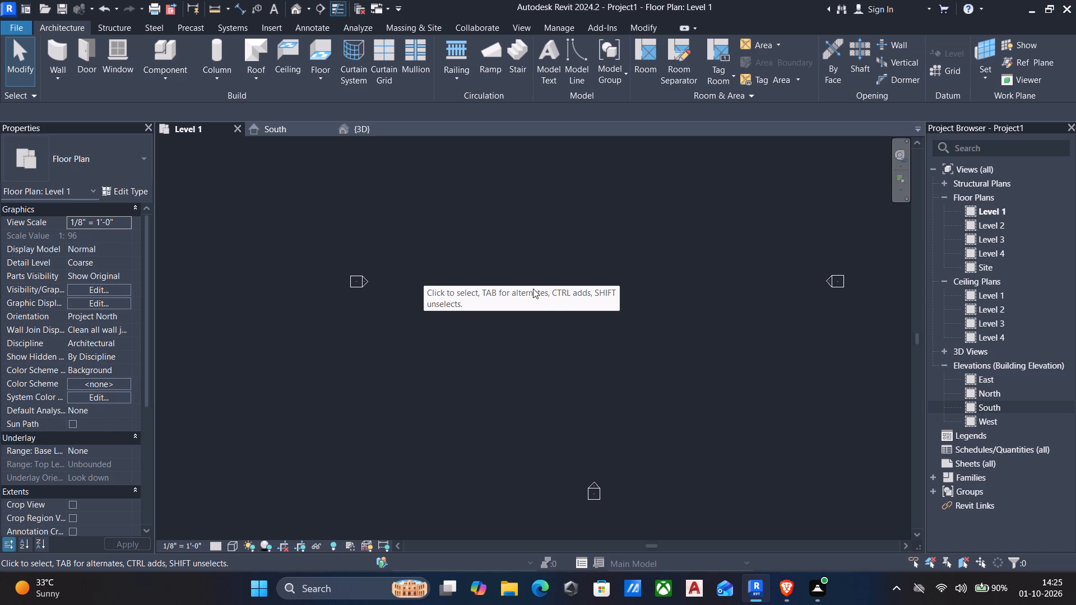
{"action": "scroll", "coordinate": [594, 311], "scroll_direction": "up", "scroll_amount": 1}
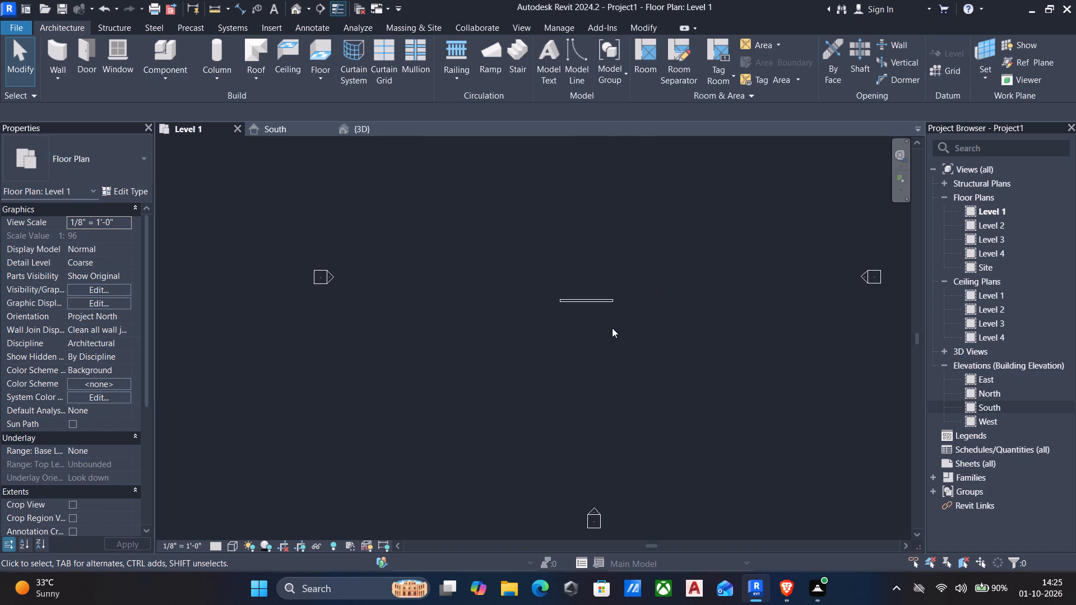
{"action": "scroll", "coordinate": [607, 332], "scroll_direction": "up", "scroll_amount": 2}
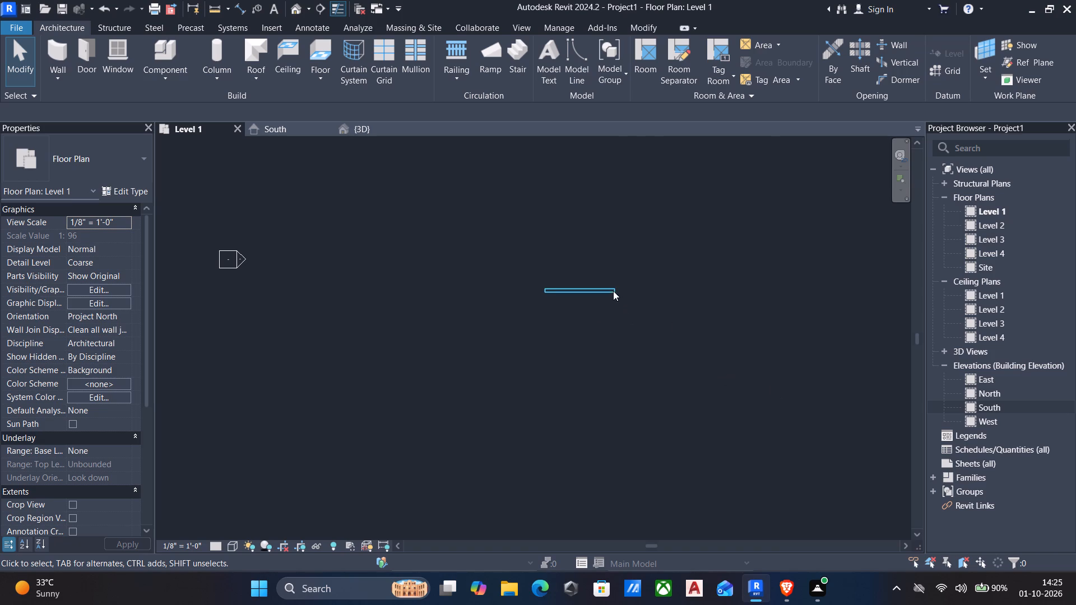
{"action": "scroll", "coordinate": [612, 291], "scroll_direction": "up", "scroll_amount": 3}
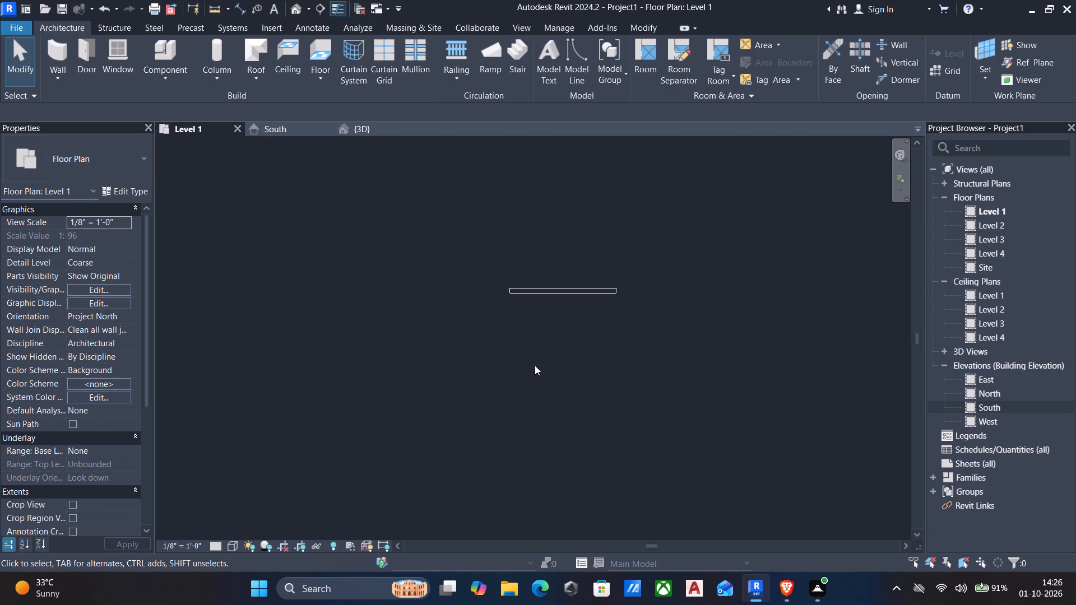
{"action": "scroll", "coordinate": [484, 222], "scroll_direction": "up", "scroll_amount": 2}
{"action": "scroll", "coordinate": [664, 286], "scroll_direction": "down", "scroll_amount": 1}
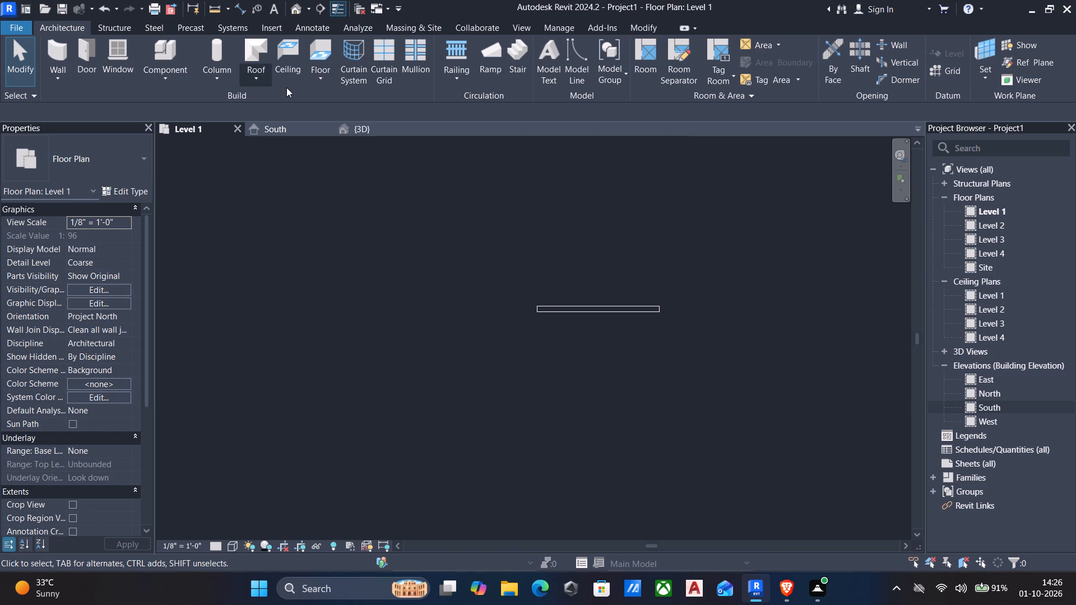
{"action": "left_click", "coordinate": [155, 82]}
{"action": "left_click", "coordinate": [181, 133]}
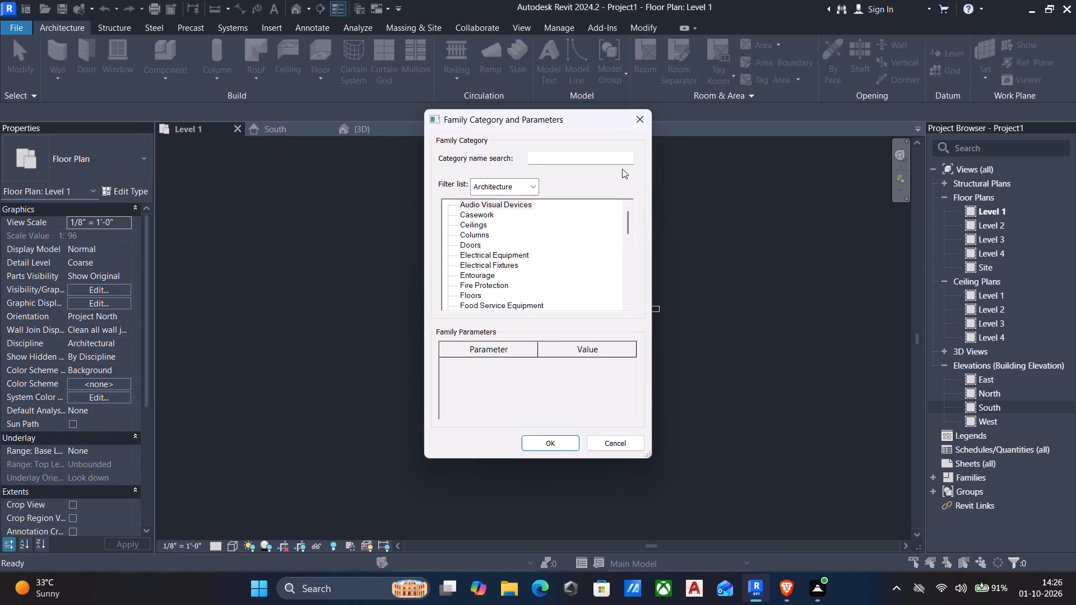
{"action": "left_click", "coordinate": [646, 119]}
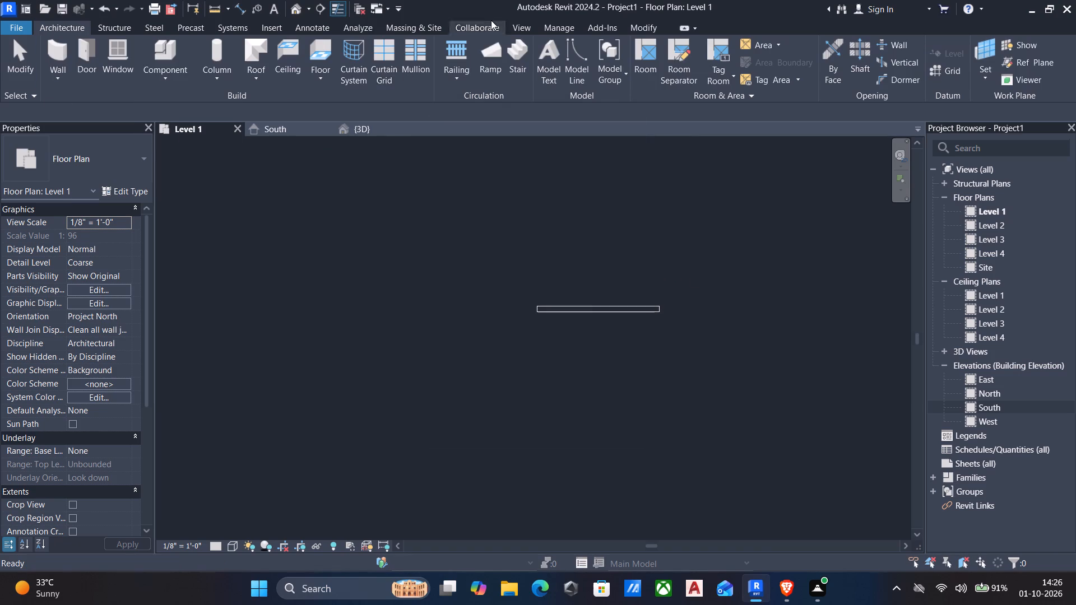
Start an in-place component in the 3D view with the Generic Models category, keeping the default name.
{"action": "left_click", "coordinate": [358, 127]}
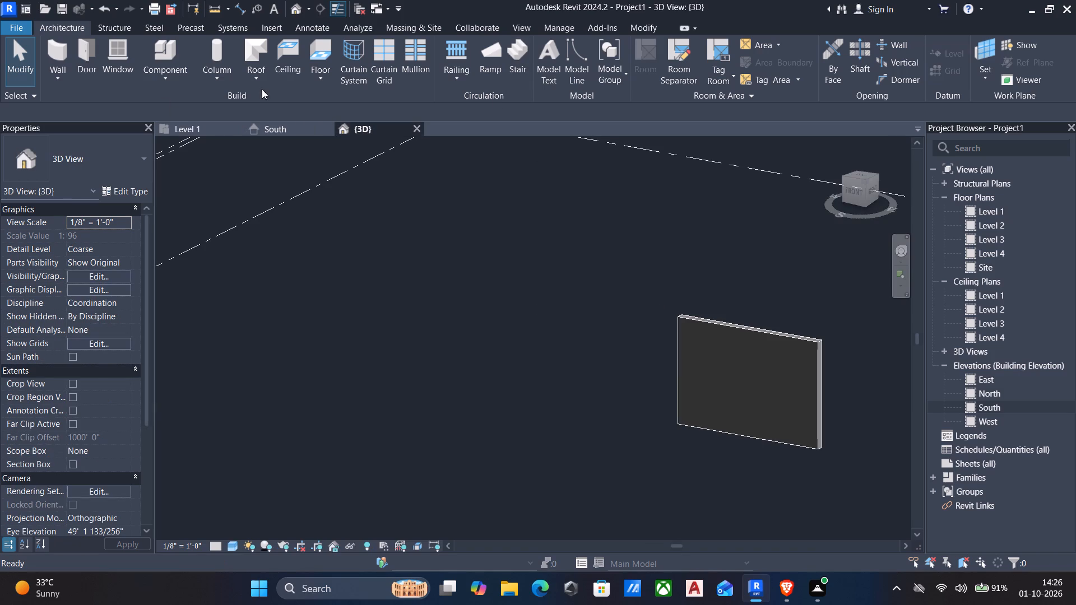
{"action": "left_click", "coordinate": [53, 79]}
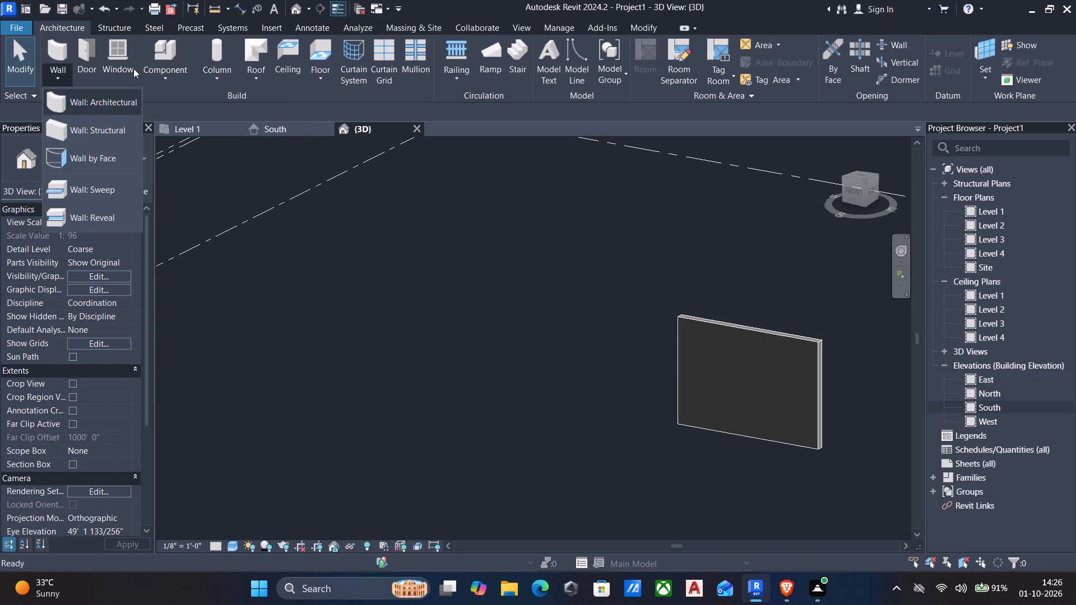
{"action": "left_click", "coordinate": [163, 81]}
{"action": "left_click", "coordinate": [189, 131]}
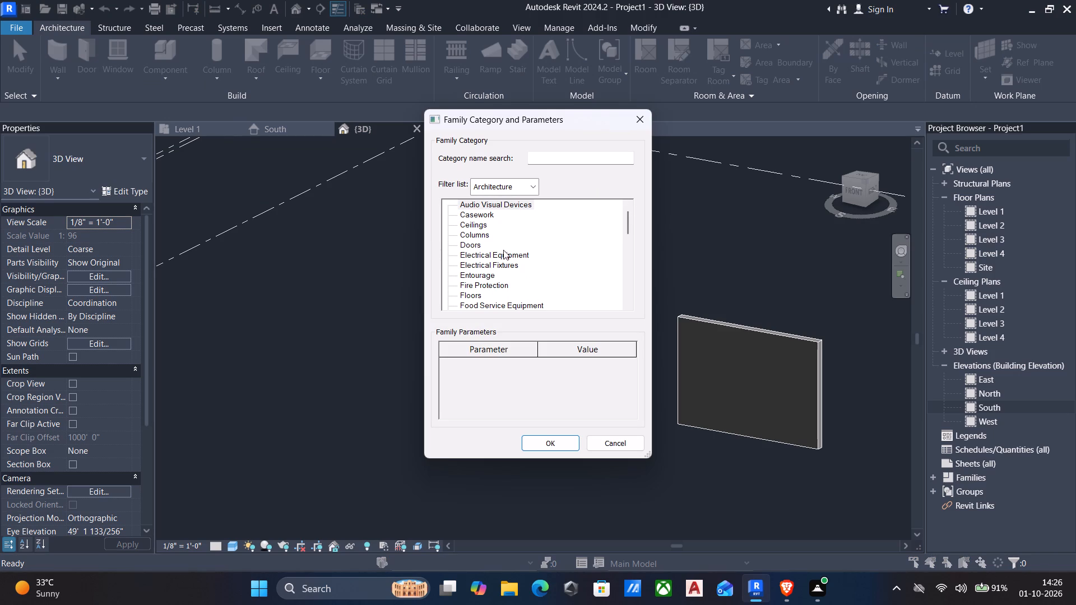
{"action": "scroll", "coordinate": [493, 246], "scroll_direction": "down", "scroll_amount": 3}
{"action": "scroll", "coordinate": [486, 295], "scroll_direction": "down", "scroll_amount": 1}
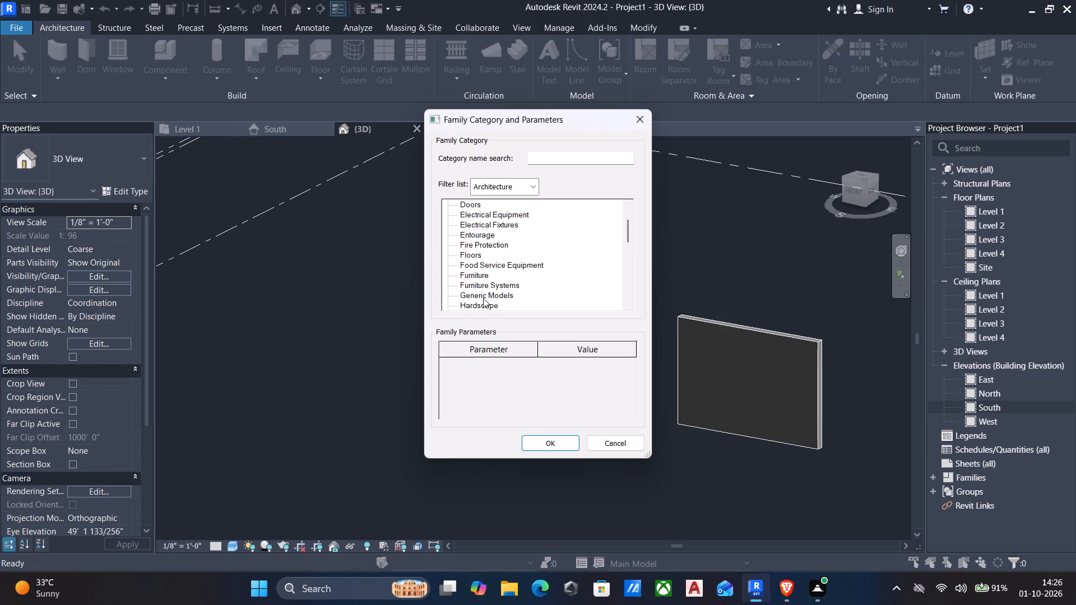
{"action": "scroll", "coordinate": [483, 298], "scroll_direction": "down", "scroll_amount": 1}
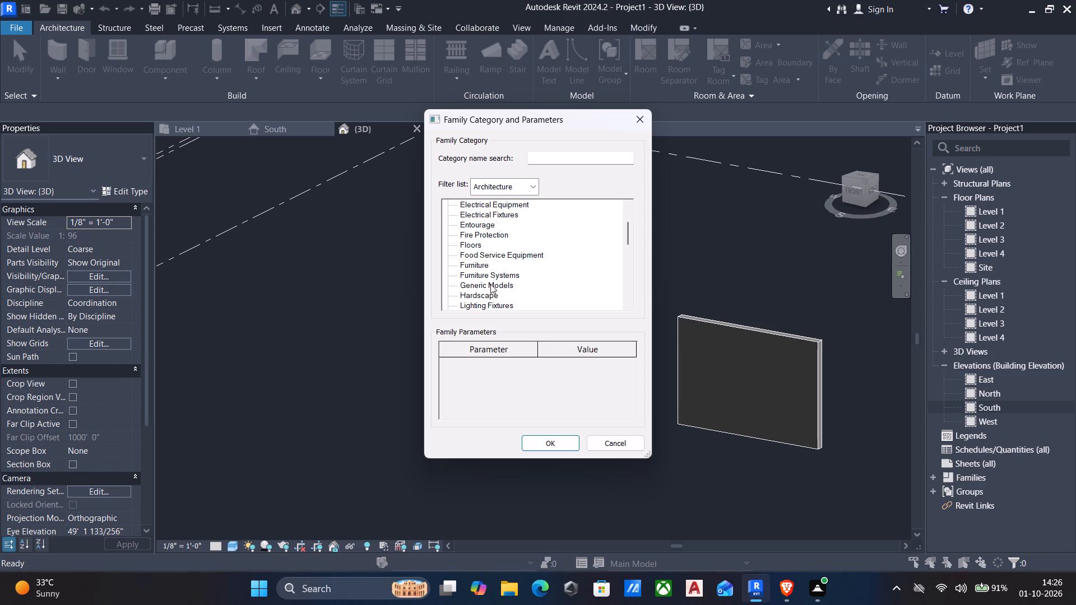
{"action": "left_click", "coordinate": [481, 284]}
{"action": "left_click", "coordinate": [541, 443]}
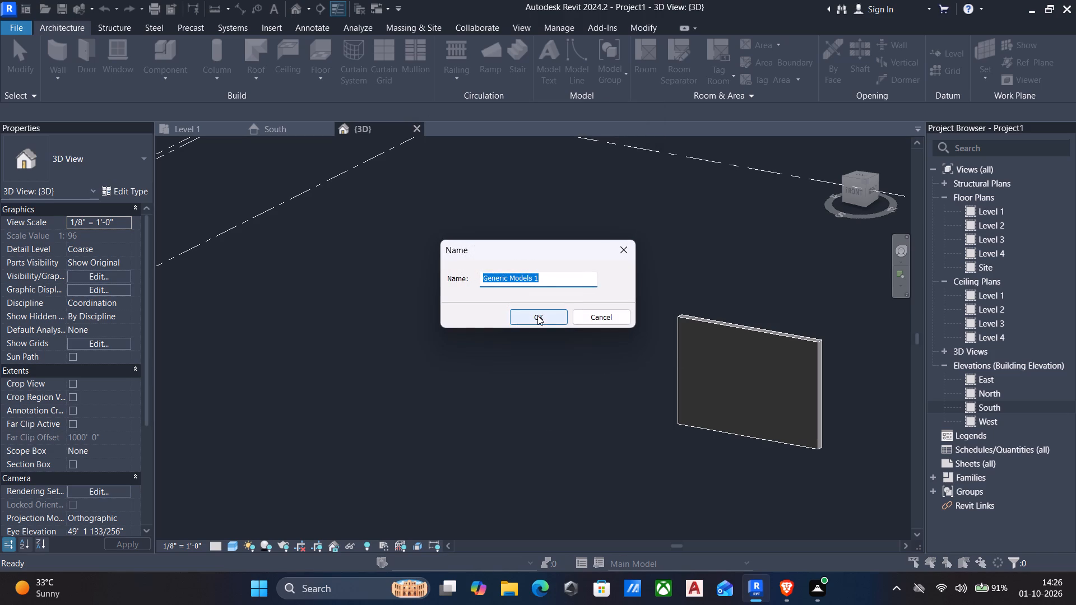
{"action": "left_click", "coordinate": [537, 315]}
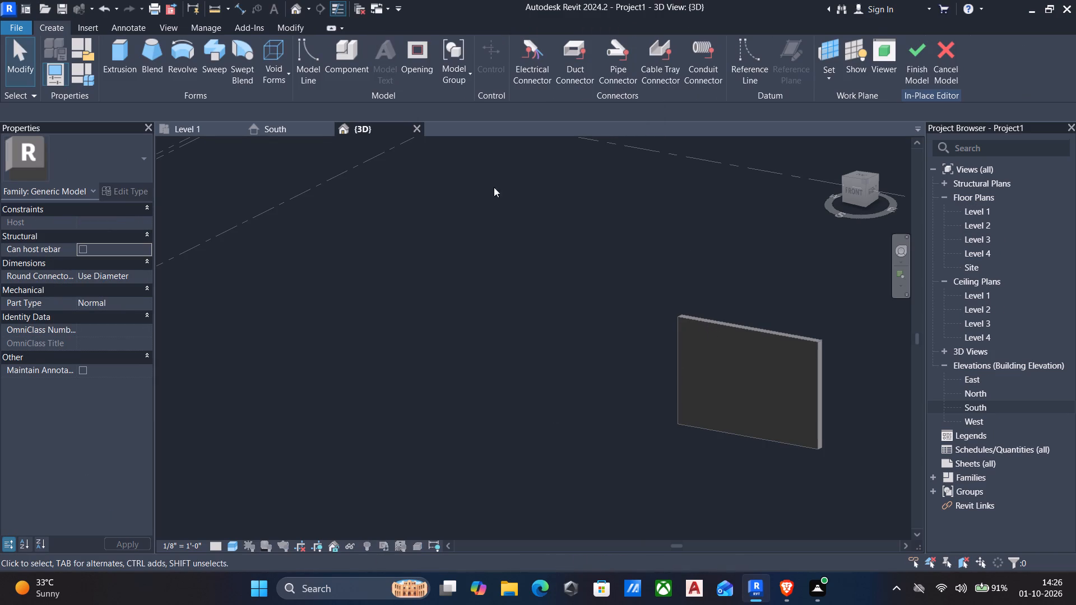
Start an extrusion on the 9" wall's front face and sketch a rectangle about 21'-5" by 11'-0" from the wall's top corner down to Level 1.
{"action": "left_click", "coordinate": [119, 67]}
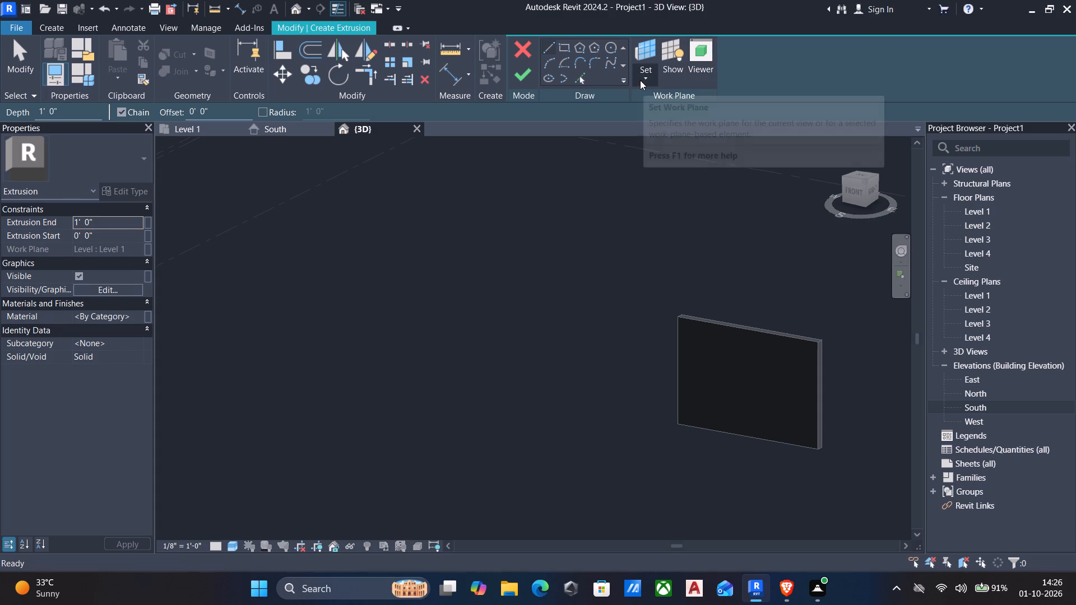
{"action": "left_click", "coordinate": [641, 80]}
{"action": "left_click", "coordinate": [669, 132]}
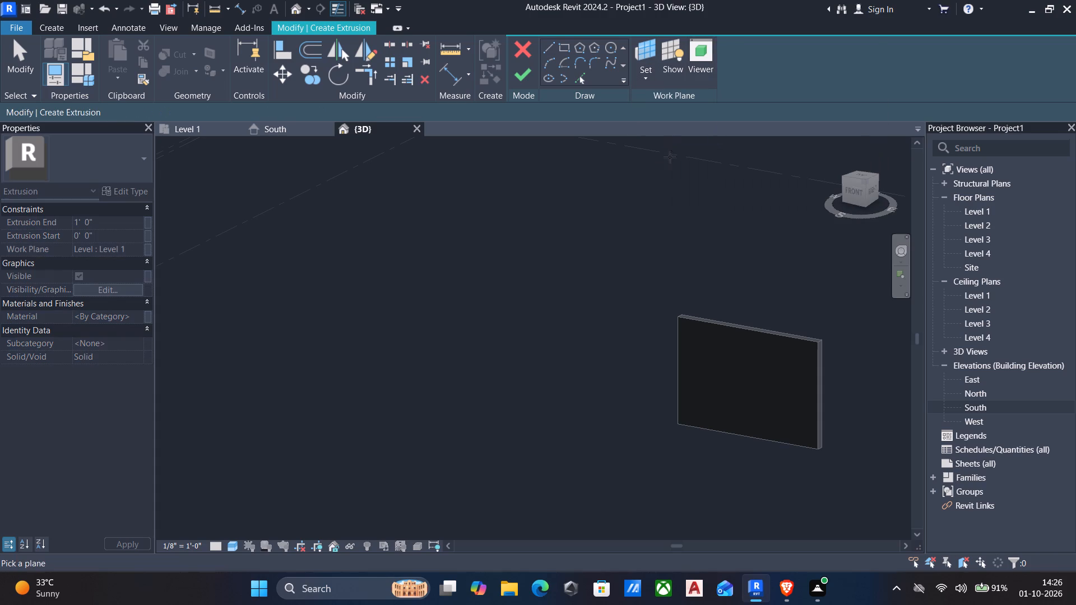
{"action": "left_click", "coordinate": [722, 325]}
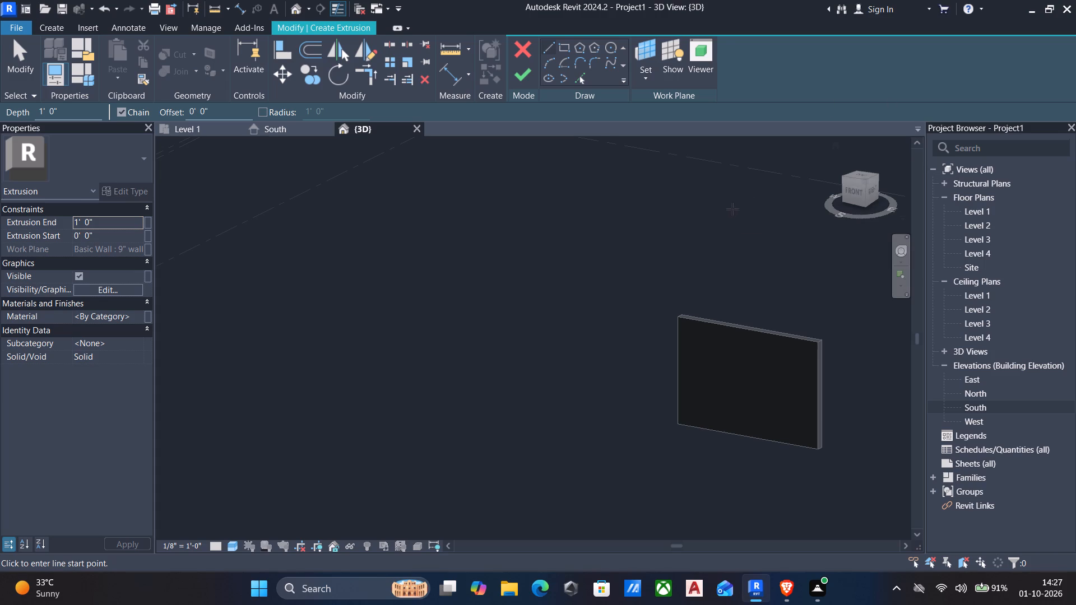
{"action": "scroll", "coordinate": [736, 224], "scroll_direction": "down", "scroll_amount": 2}
{"action": "middle_click_drag", "start_coordinate": [738, 231], "coordinate": [531, 257]}
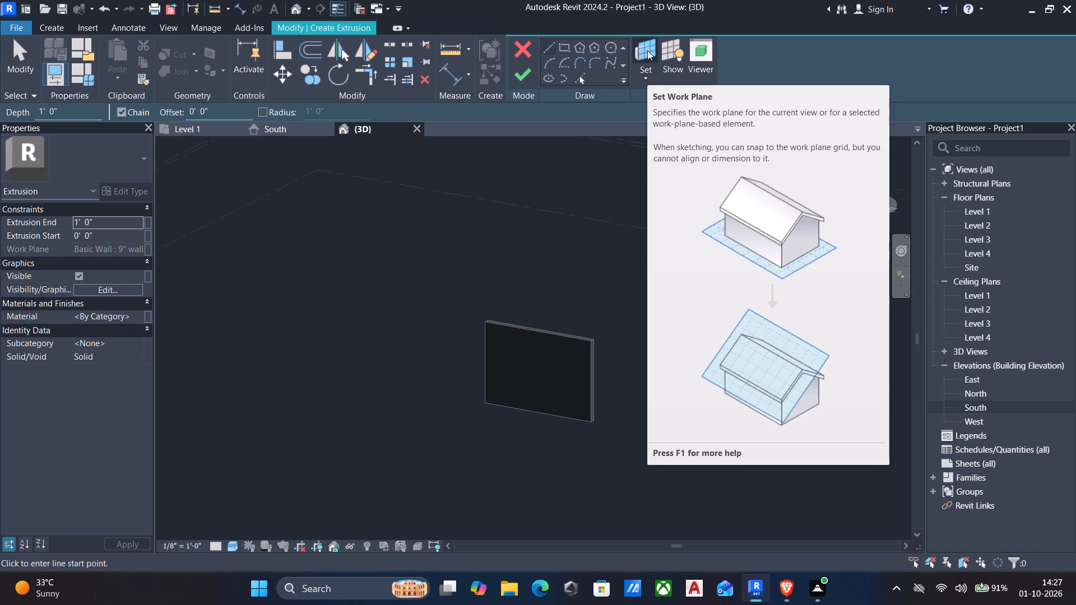
{"action": "left_click", "coordinate": [565, 43]}
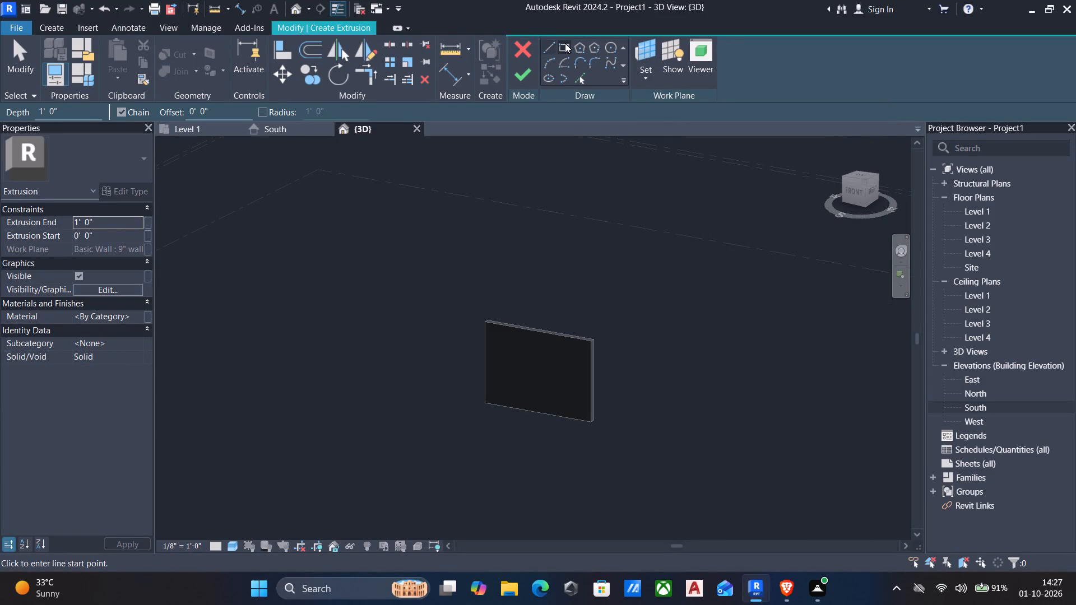
{"action": "scroll", "coordinate": [493, 327], "scroll_direction": "down", "scroll_amount": 3}
{"action": "left_click", "coordinate": [489, 320]}
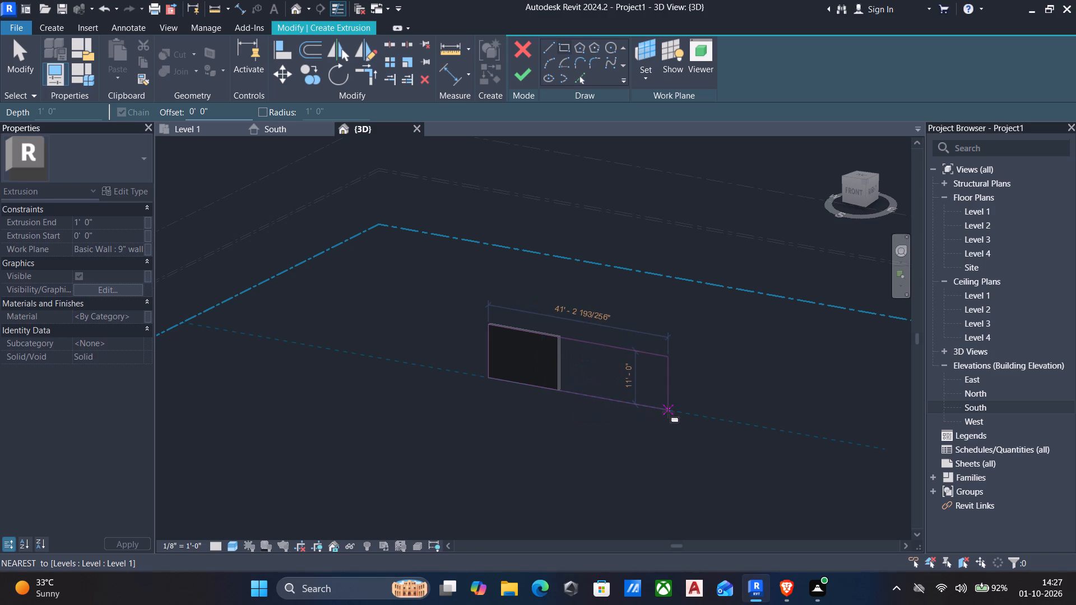
{"action": "left_click", "coordinate": [582, 395]}
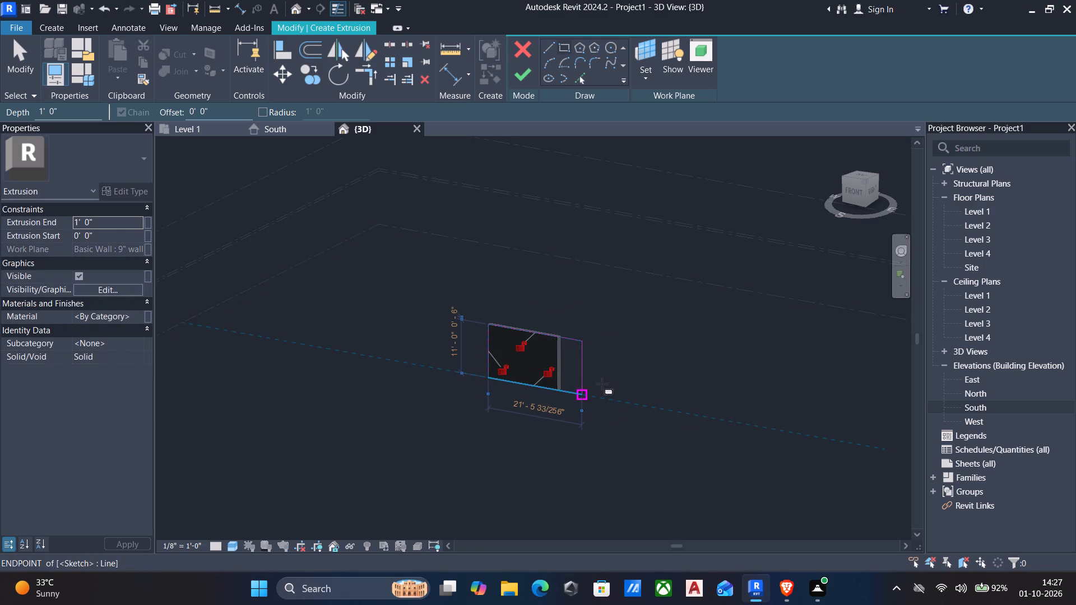
{"action": "key", "text": "Escape"}
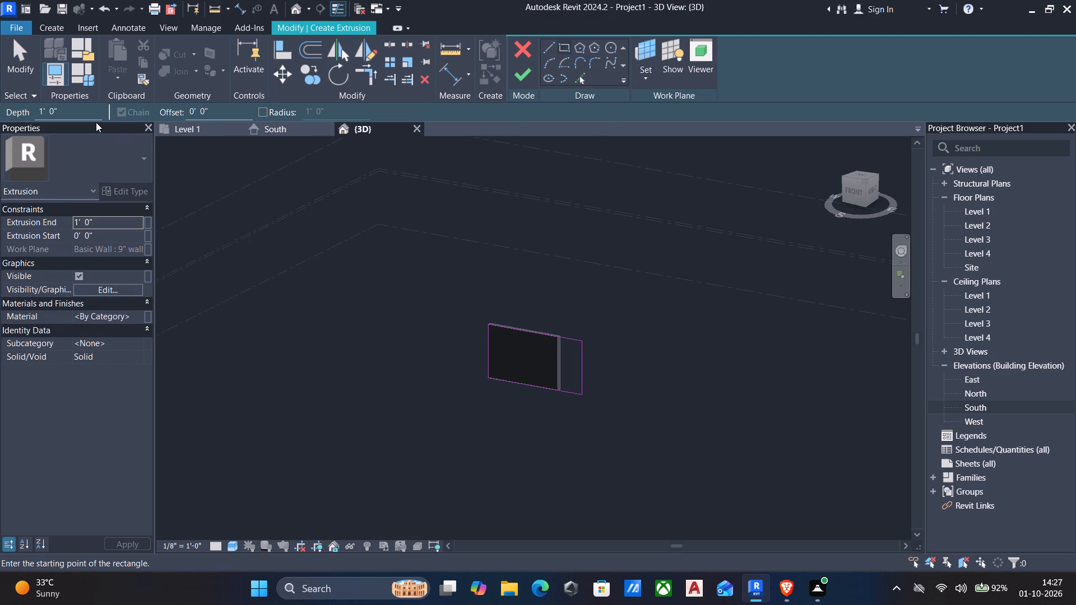
Set the extrusion depth to 9" and finish both the extrusion and the in-place model.
{"action": "left_click", "coordinate": [92, 117]}
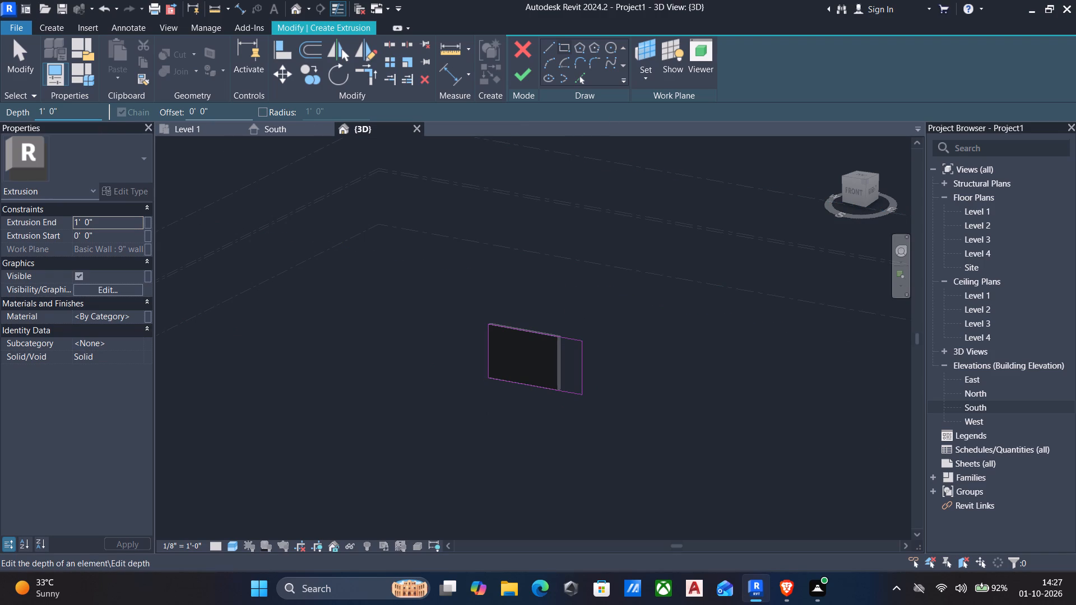
{"action": "left_click_drag", "start_coordinate": [92, 117], "coordinate": [0, 94]}
{"action": "type", "text": "9\""}
{"action": "key", "text": "Return"}
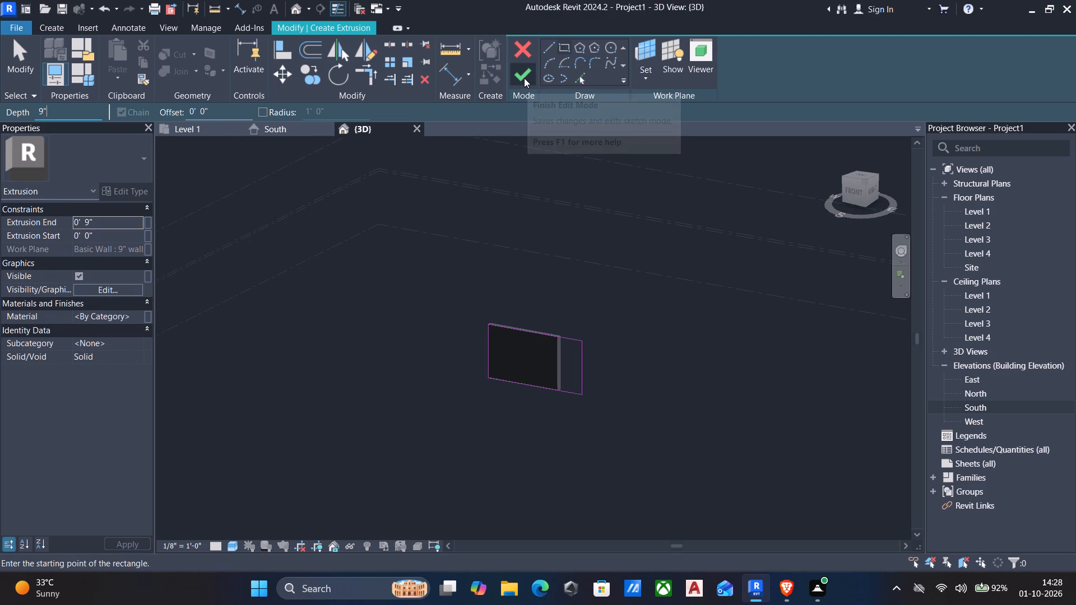
{"action": "left_click", "coordinate": [524, 78]}
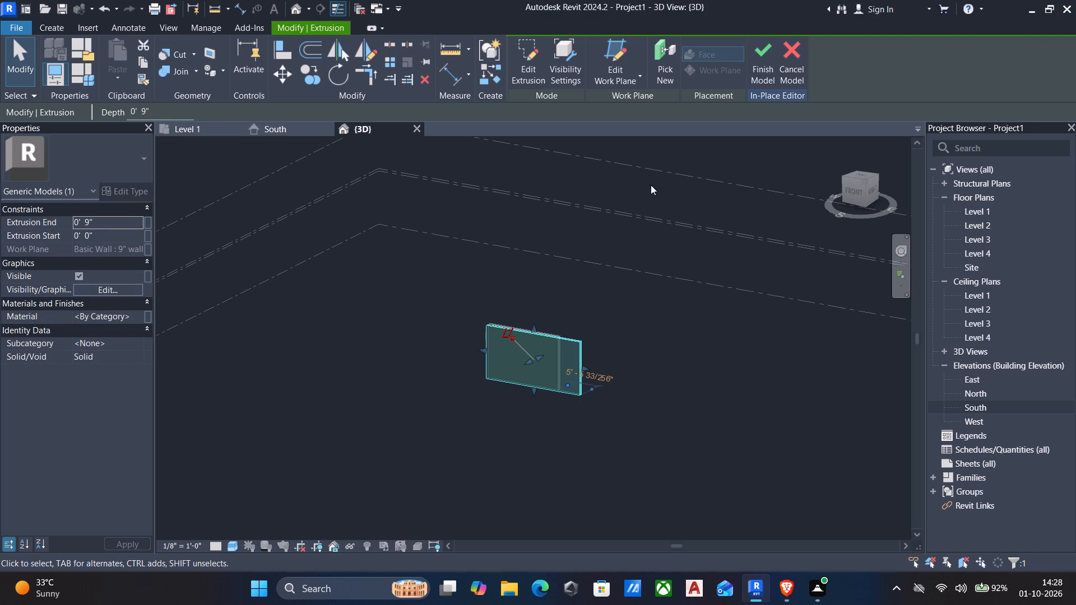
{"action": "left_click", "coordinate": [758, 53]}
Delete the 16' long 9" wall behind the extruded generic model.
{"action": "middle_click_drag", "start_coordinate": [703, 312], "coordinate": [535, 364], "text": "shift"}
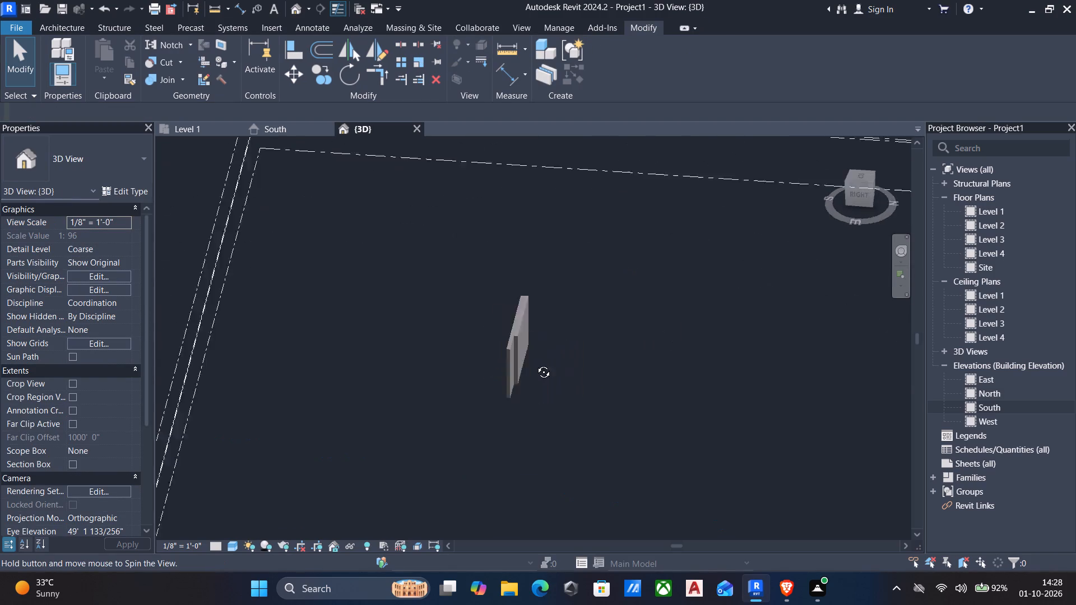
{"action": "middle_click_drag", "start_coordinate": [535, 364], "coordinate": [534, 364], "text": "shift"}
{"action": "left_click", "coordinate": [518, 337]}
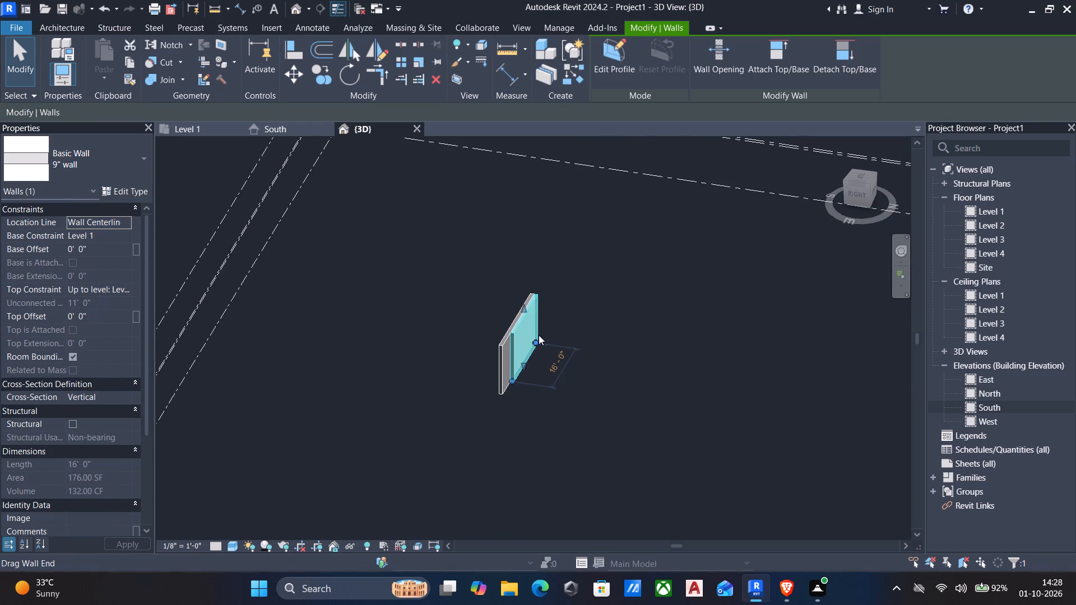
{"action": "key", "text": "Delete"}
Reopen the generic model slab for in-place editing.
{"action": "scroll", "coordinate": [580, 337], "scroll_direction": "down", "scroll_amount": 2}
{"action": "middle_click_drag", "start_coordinate": [586, 339], "coordinate": [746, 309]}
{"action": "scroll", "coordinate": [593, 367], "scroll_direction": "up", "scroll_amount": 4}
{"action": "middle_click_drag", "start_coordinate": [503, 367], "coordinate": [571, 387]}
{"action": "left_click", "coordinate": [569, 387], "text": "shift"}
{"action": "scroll", "coordinate": [456, 360], "scroll_direction": "up", "scroll_amount": 3}
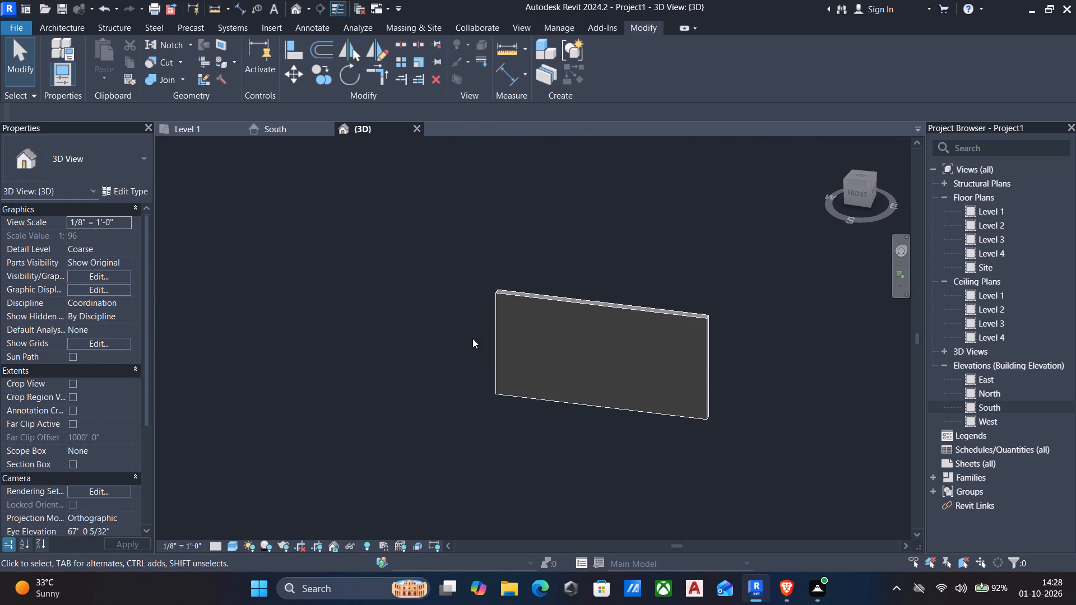
{"action": "scroll", "coordinate": [527, 295], "scroll_direction": "up", "scroll_amount": 1}
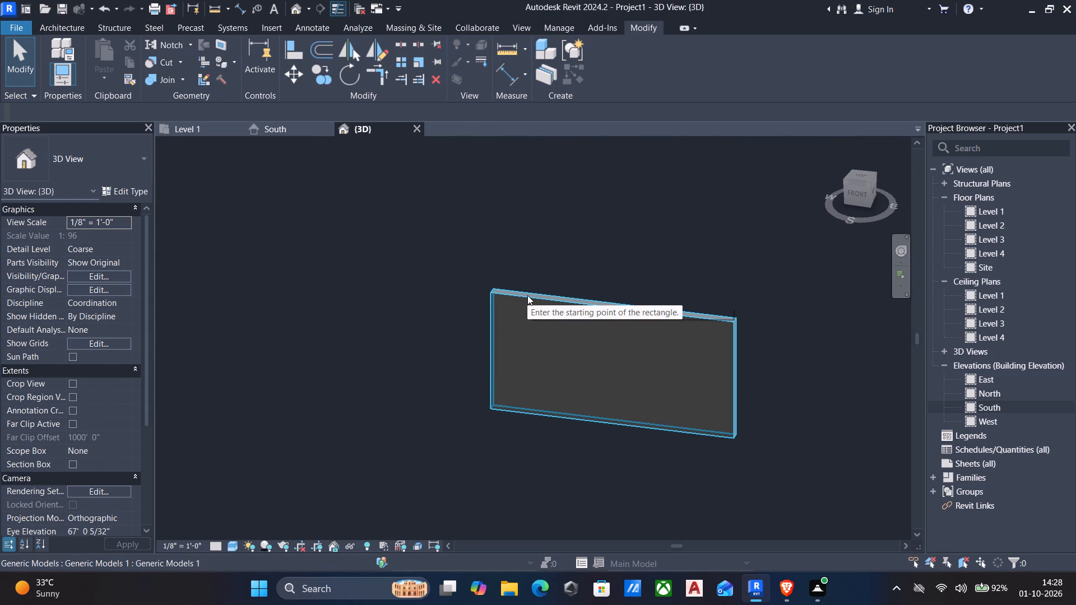
{"action": "left_click", "coordinate": [527, 295]}
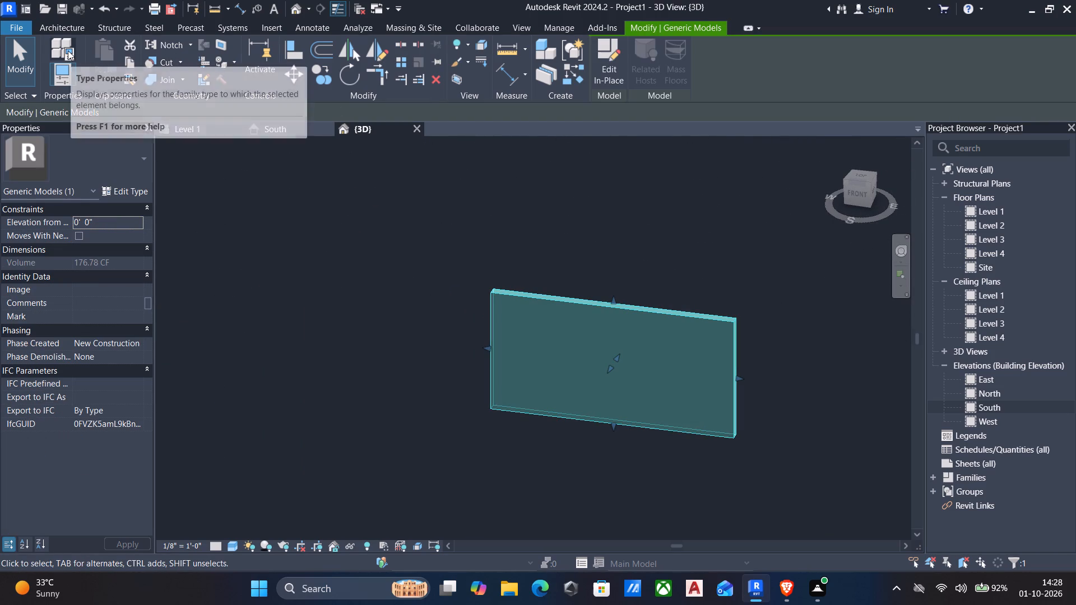
{"action": "left_click", "coordinate": [603, 57]}
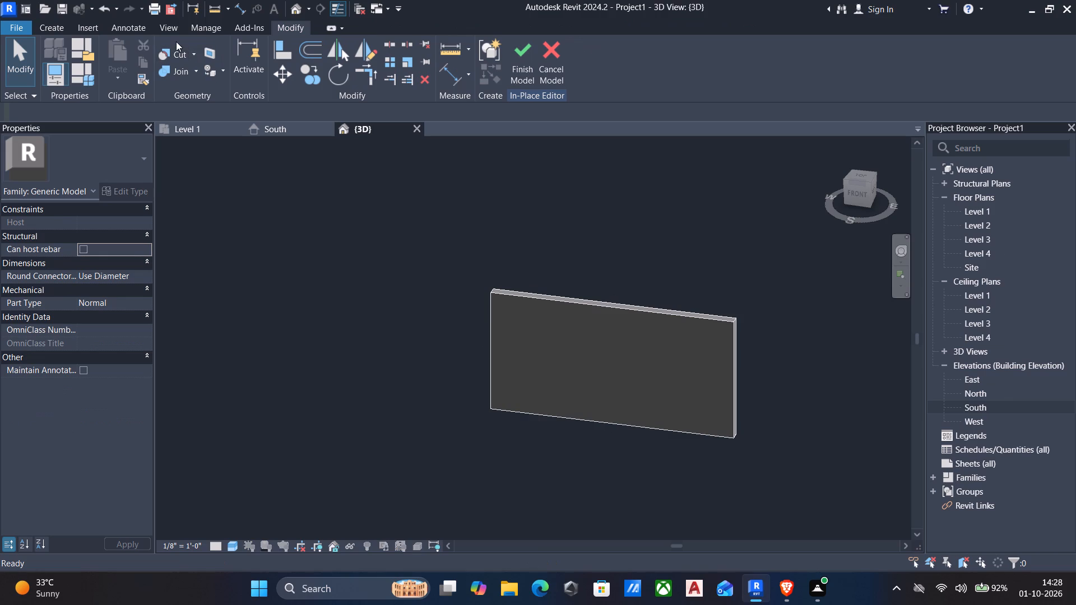
Start a void extrusion in the in-place model and pick the slab's front face as its work plane.
{"action": "left_click", "coordinate": [43, 24]}
{"action": "left_click", "coordinate": [258, 52]}
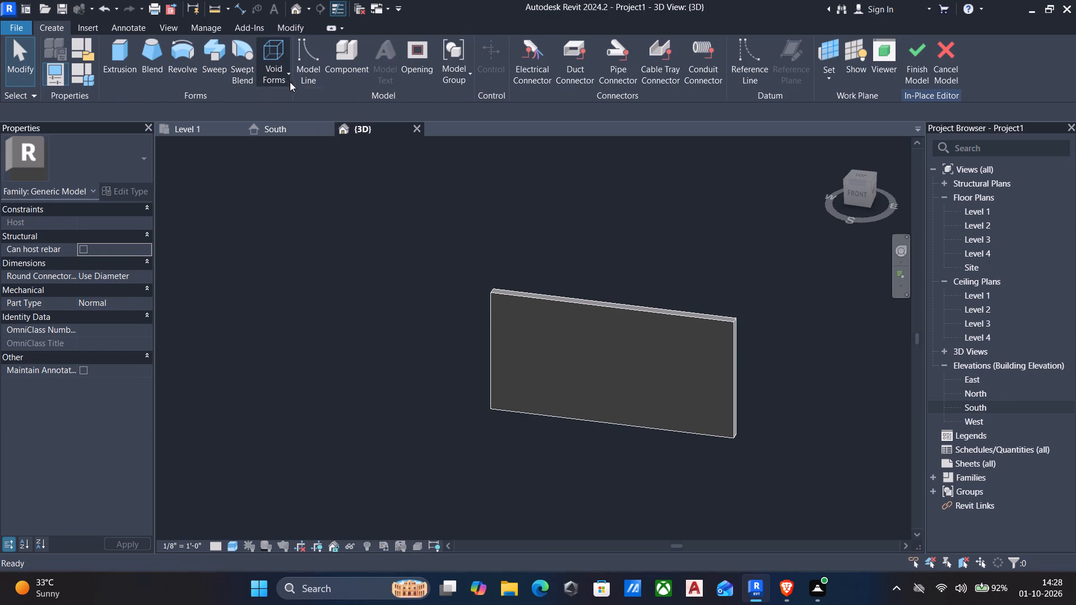
{"action": "left_click", "coordinate": [316, 110]}
{"action": "left_click", "coordinate": [643, 76]}
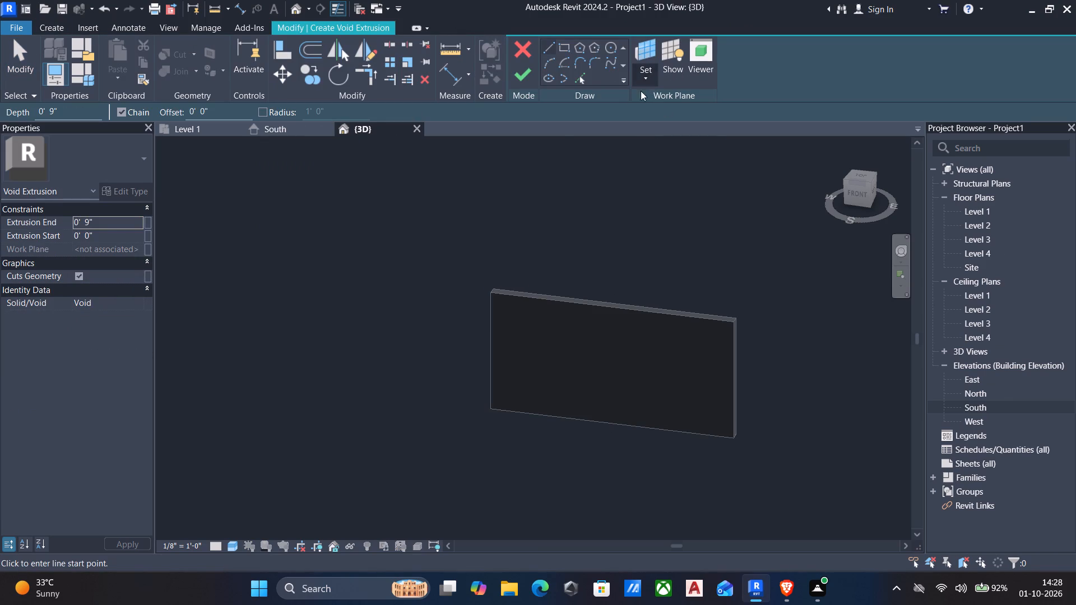
{"action": "left_click", "coordinate": [655, 117]}
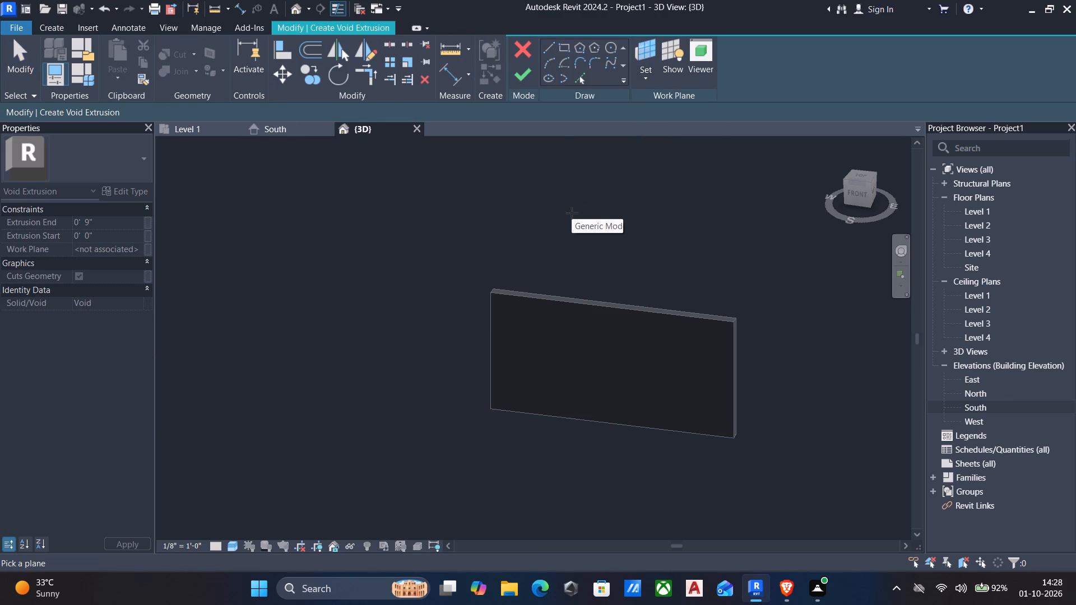
{"action": "left_click", "coordinate": [533, 300]}
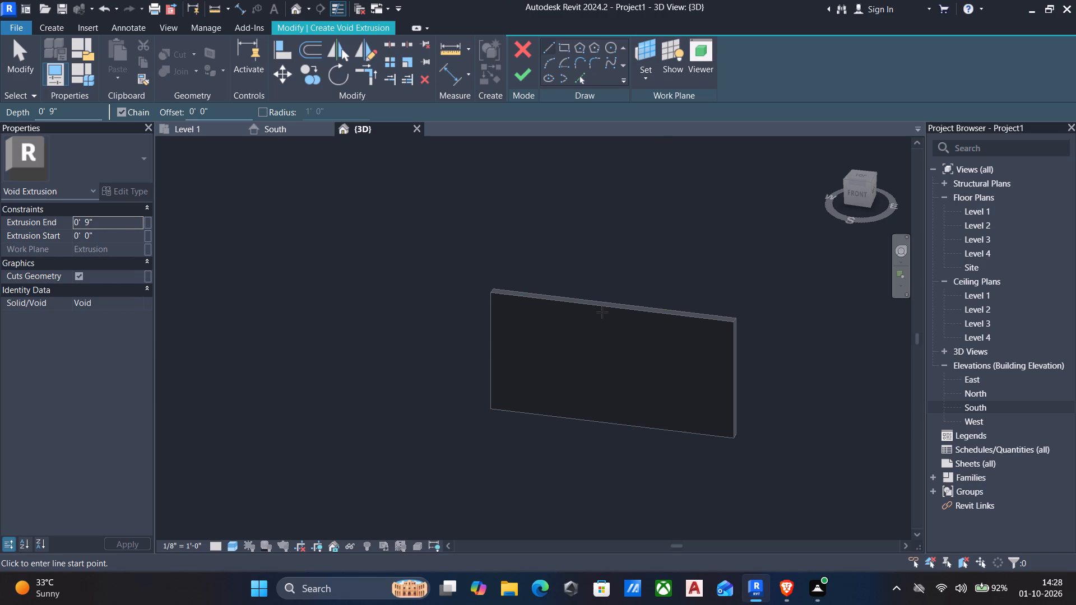
{"action": "left_click", "coordinate": [643, 77]}
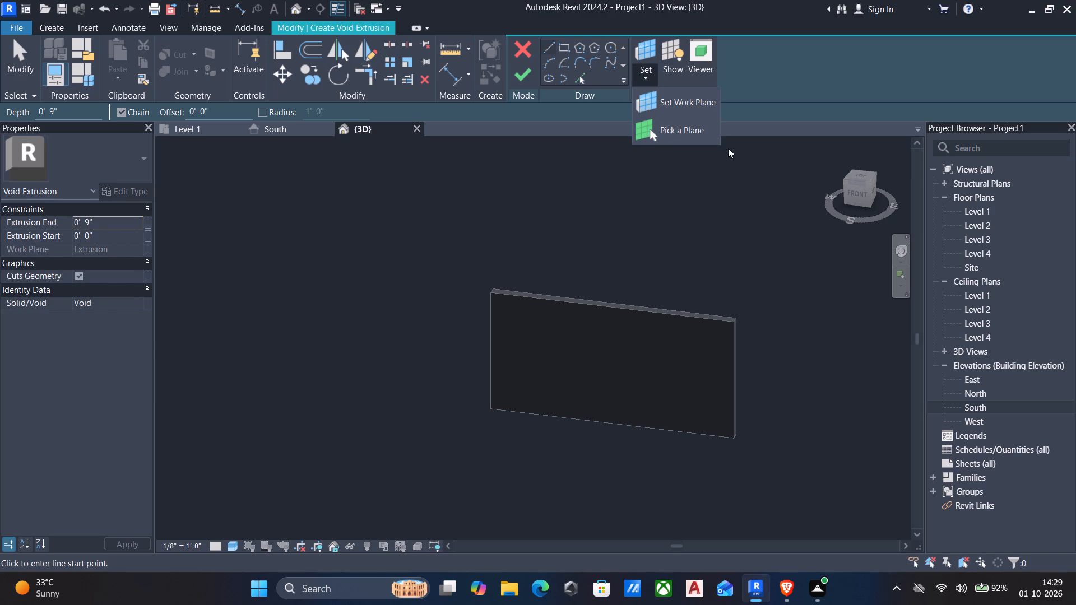
{"action": "left_click", "coordinate": [688, 128]}
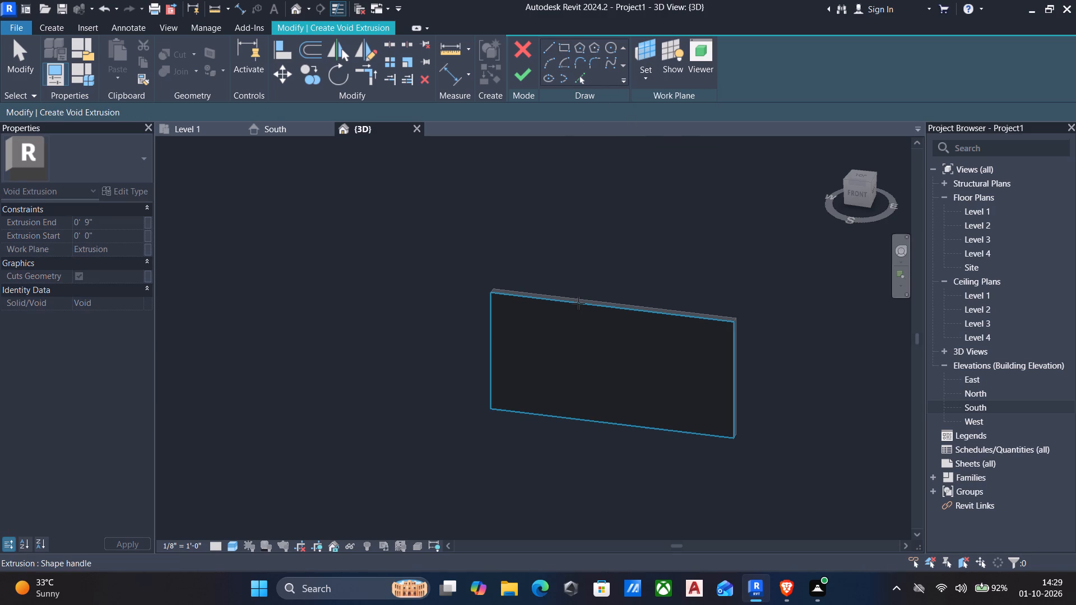
{"action": "left_click", "coordinate": [569, 305]}
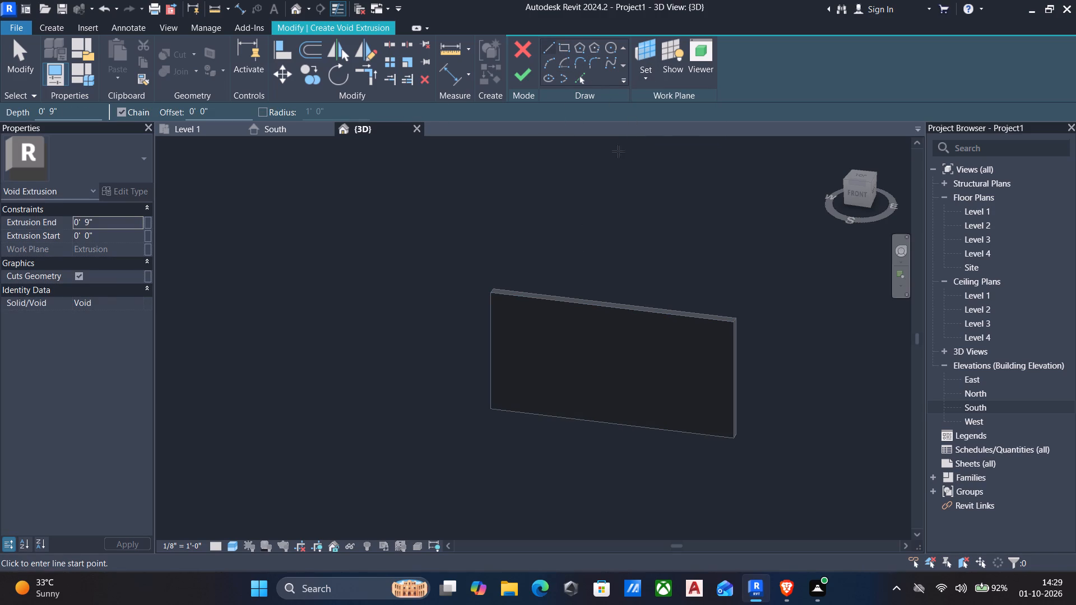
Sketch a rectangle about 1'-8 1/2" by 10'-4" at the slab's west end, offset 4" inward from the top corner and bottom edge.
{"action": "left_click", "coordinate": [559, 45]}
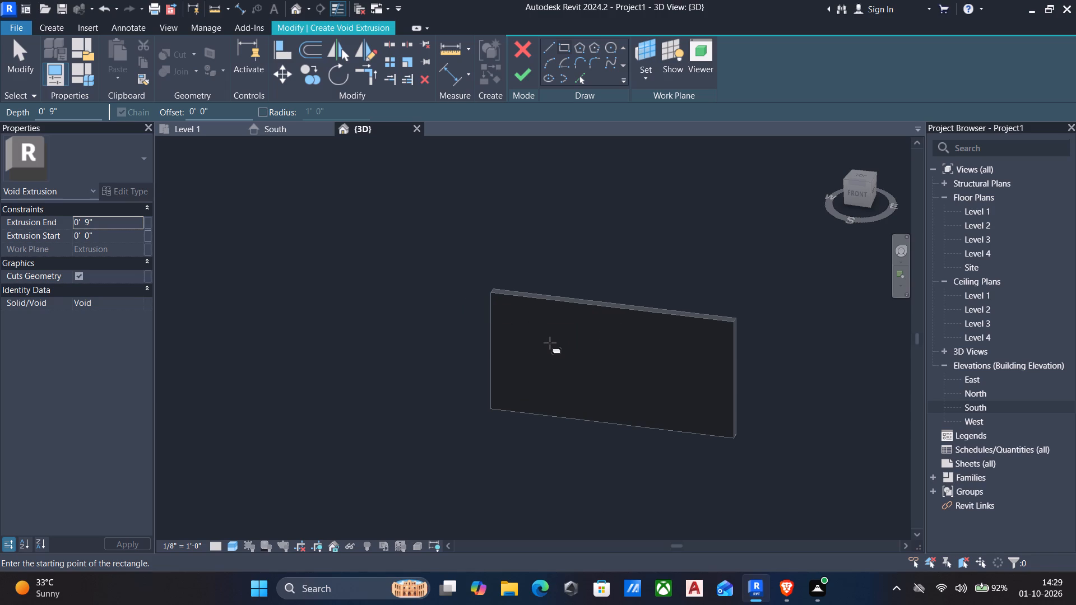
{"action": "scroll", "coordinate": [494, 302], "scroll_direction": "up", "scroll_amount": 5}
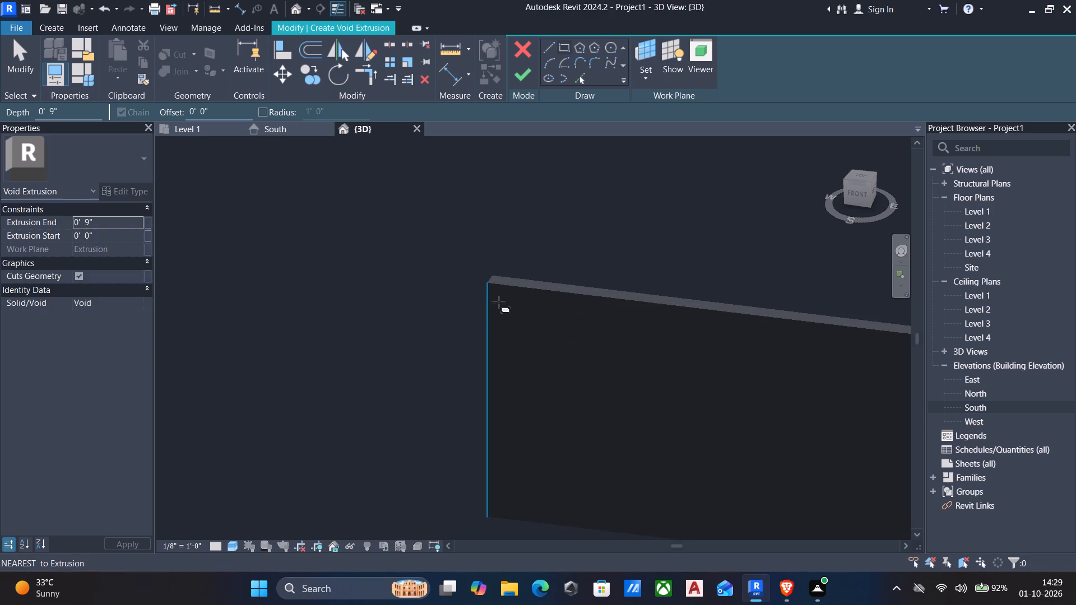
{"action": "scroll", "coordinate": [519, 302], "scroll_direction": "up", "scroll_amount": 2}
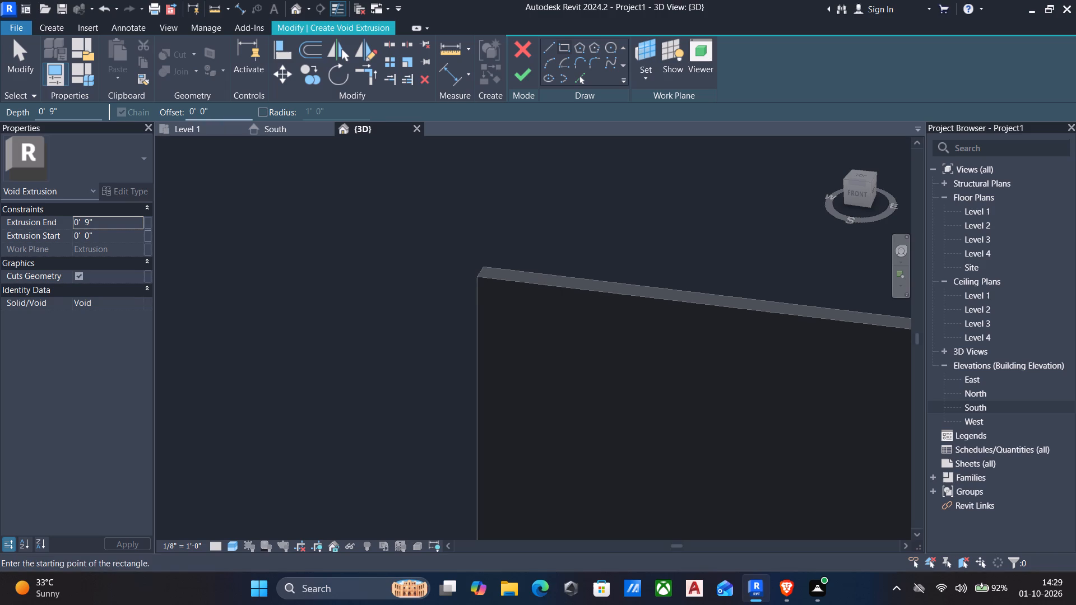
{"action": "left_click_drag", "start_coordinate": [227, 110], "coordinate": [0, 85]}
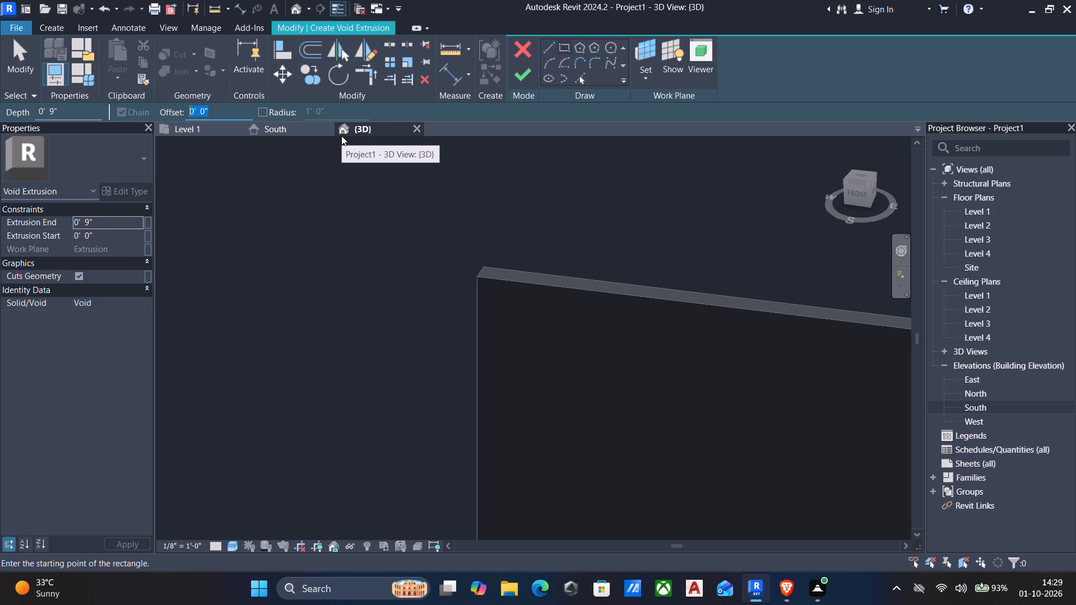
{"action": "key", "text": "6"}
{"action": "key", "text": "BackSpace"}
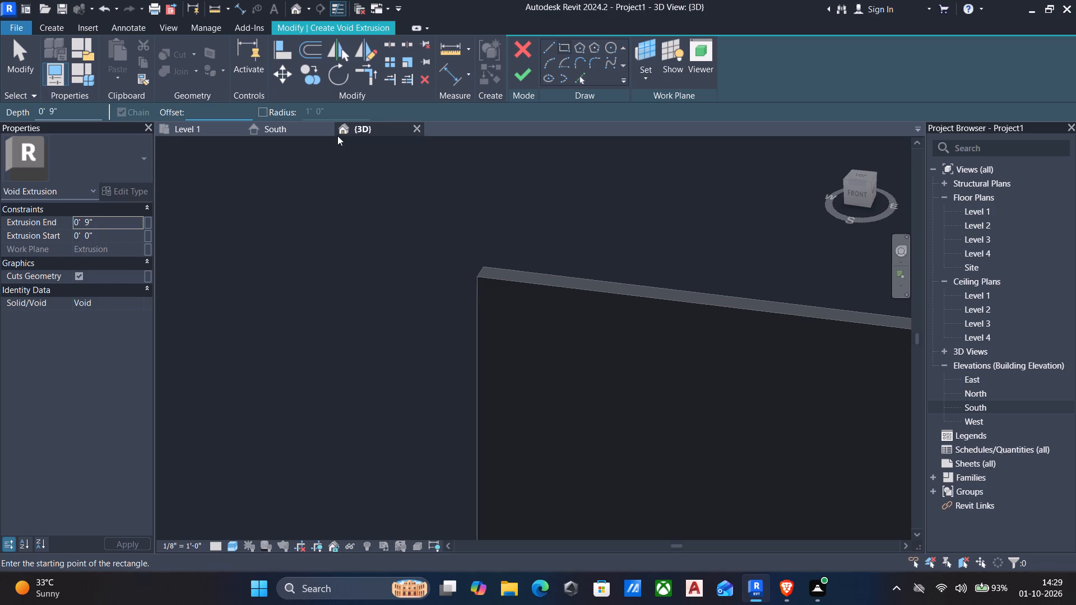
{"action": "type", "text": "4\""}
{"action": "key", "text": "Return"}
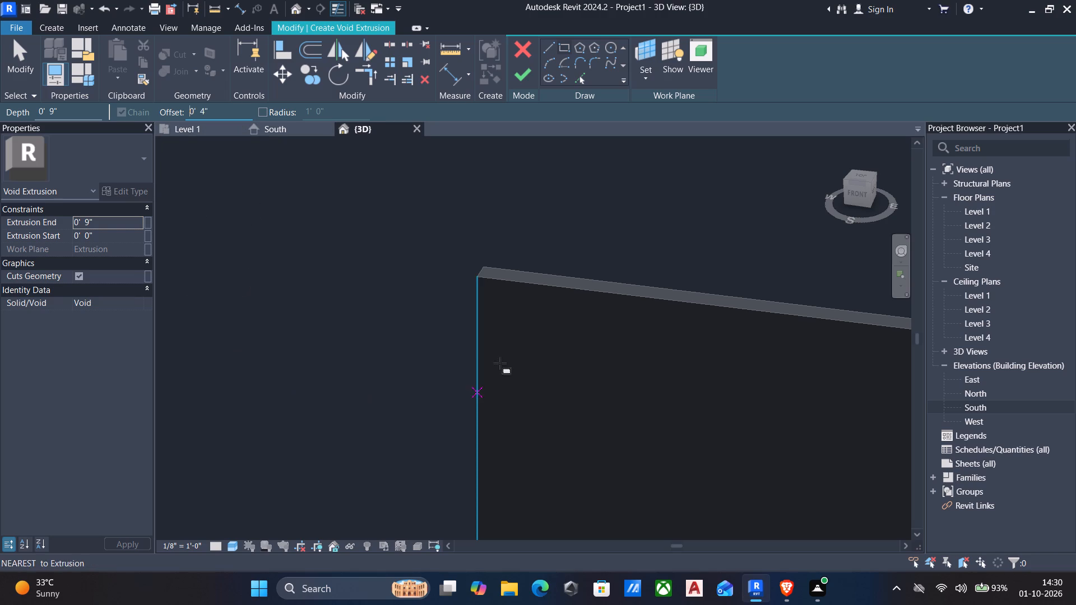
{"action": "left_click_drag", "start_coordinate": [480, 277], "coordinate": [477, 325]}
{"action": "middle_click_drag", "start_coordinate": [497, 419], "coordinate": [481, 315]}
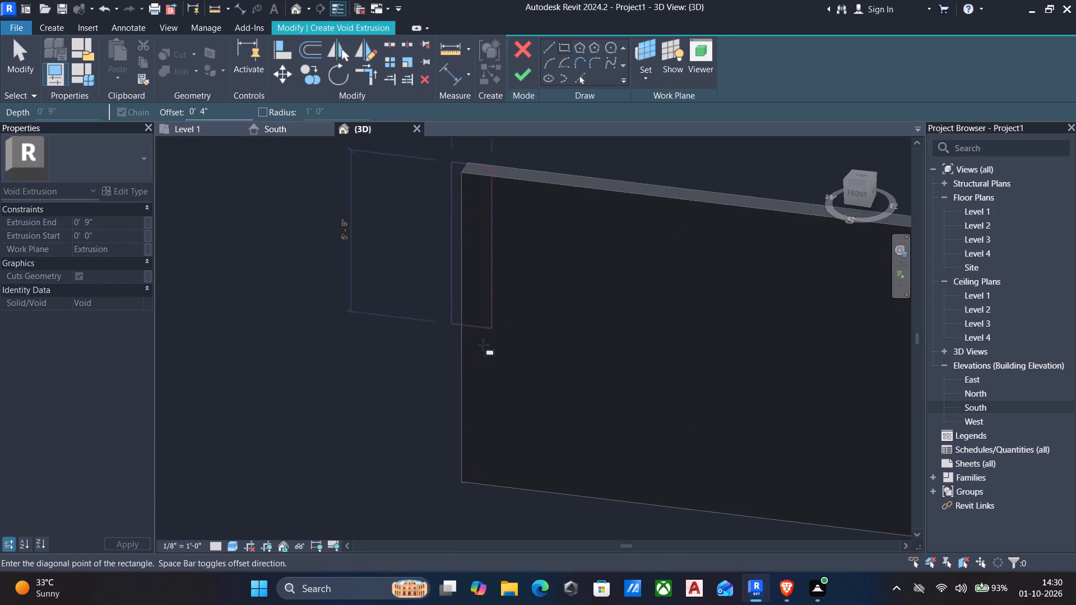
{"action": "scroll", "coordinate": [488, 392], "scroll_direction": "down", "scroll_amount": 1}
{"action": "key", "text": "space"}
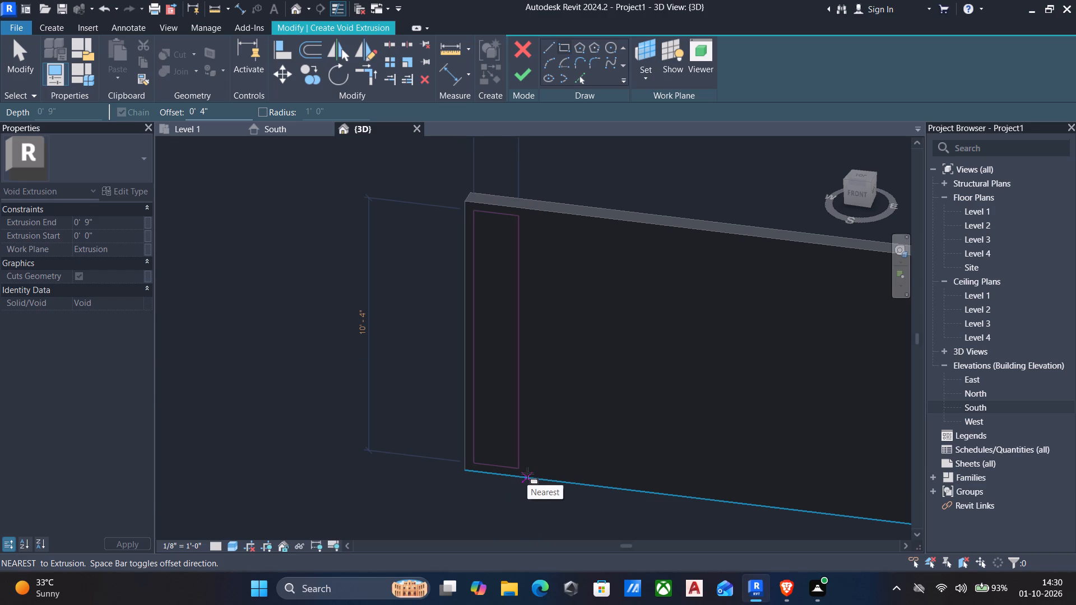
{"action": "left_click", "coordinate": [527, 473]}
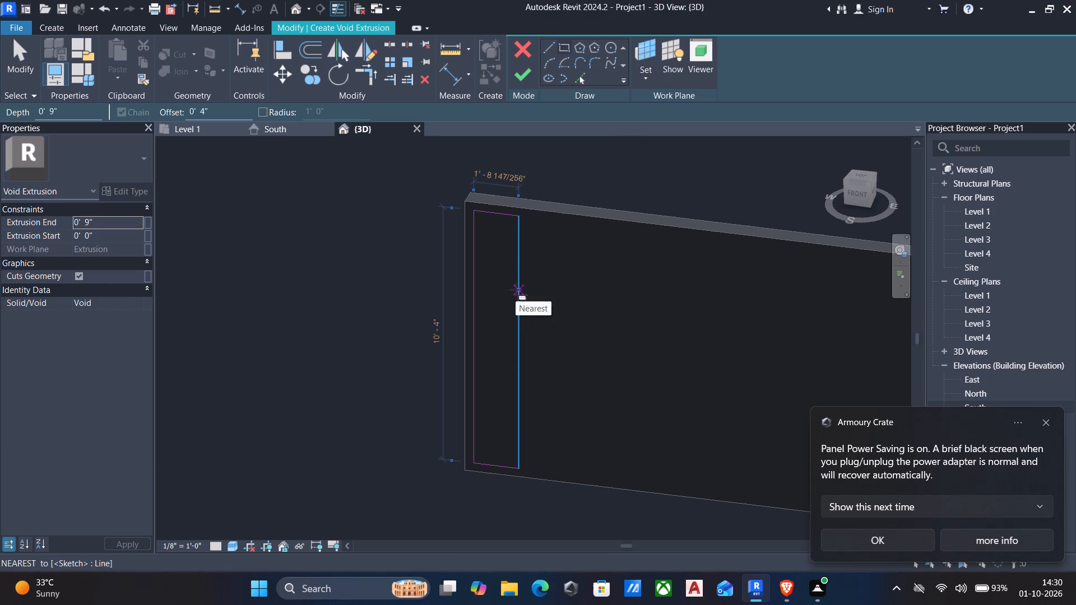
Finish the void sketch, set its Extrusion End to 6", and finish the in-place model.
{"action": "left_click", "coordinate": [528, 71]}
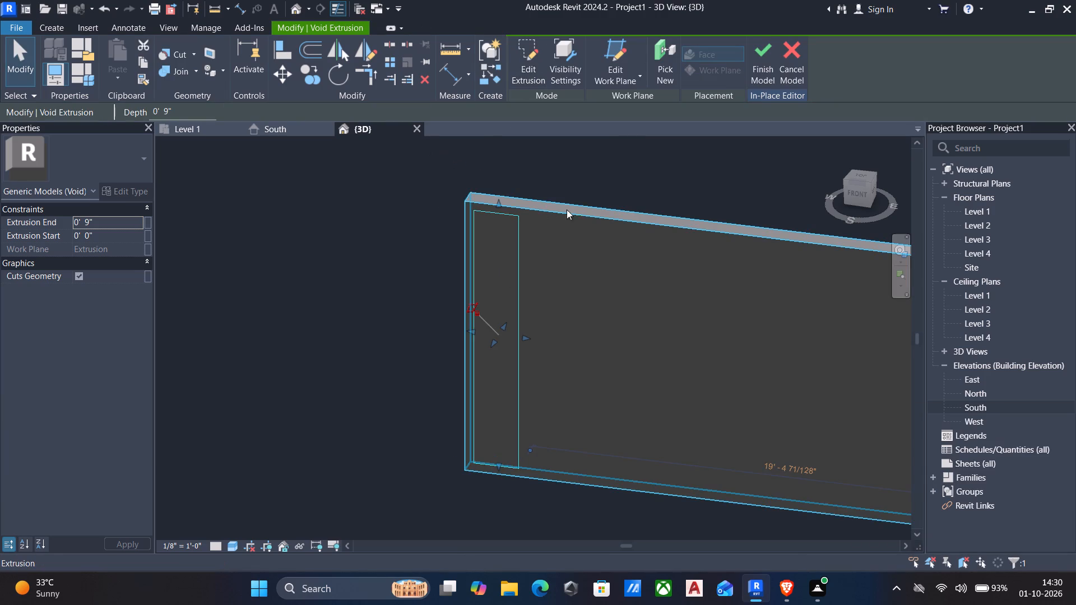
{"action": "left_click", "coordinate": [110, 220]}
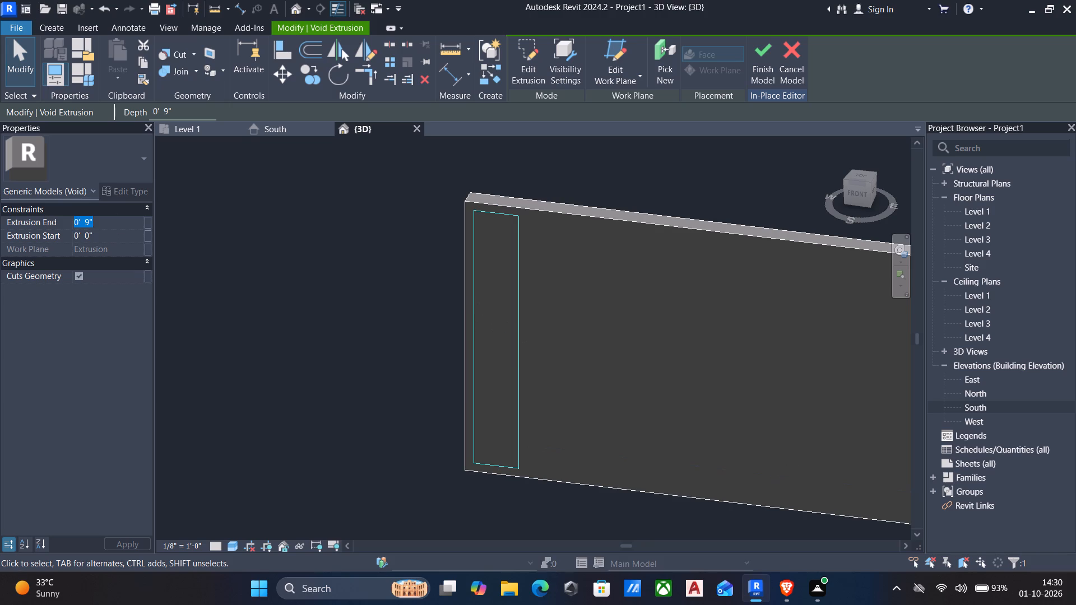
{"action": "type", "text": "6\""}
{"action": "key", "text": "Return"}
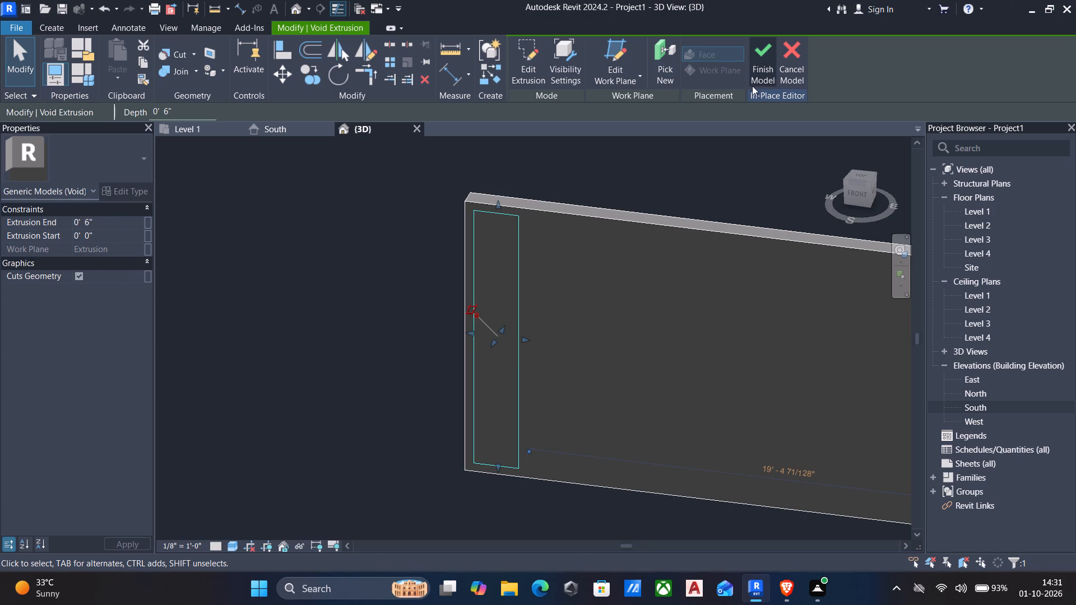
{"action": "left_click", "coordinate": [756, 53]}
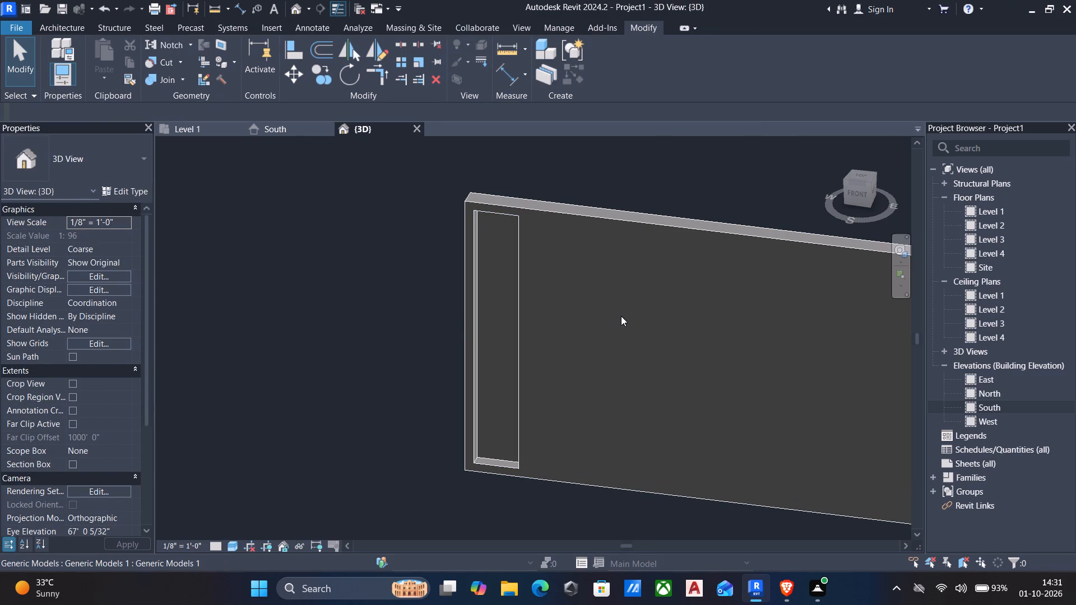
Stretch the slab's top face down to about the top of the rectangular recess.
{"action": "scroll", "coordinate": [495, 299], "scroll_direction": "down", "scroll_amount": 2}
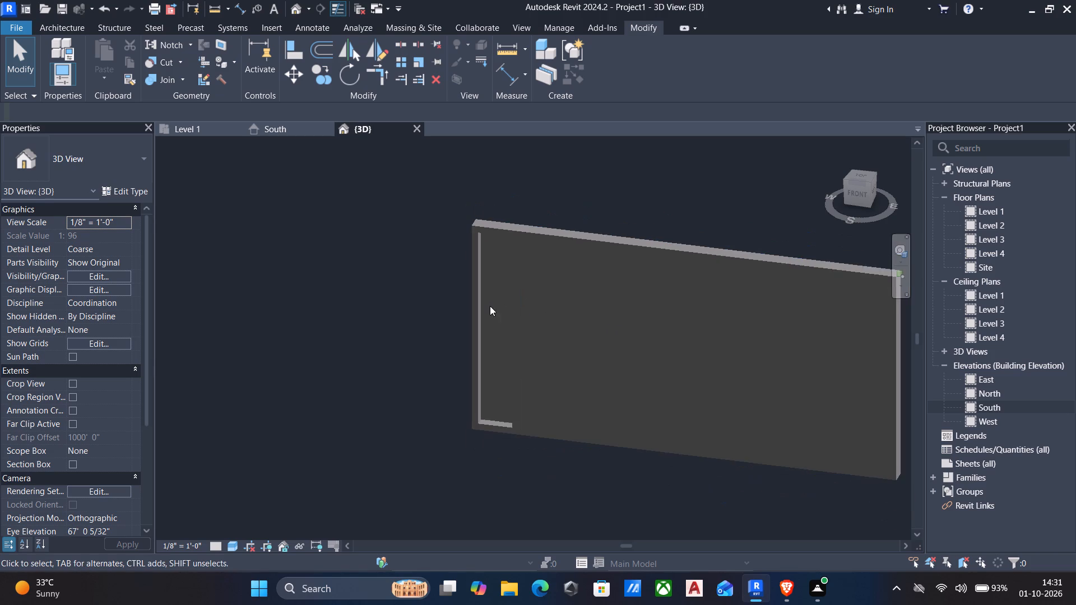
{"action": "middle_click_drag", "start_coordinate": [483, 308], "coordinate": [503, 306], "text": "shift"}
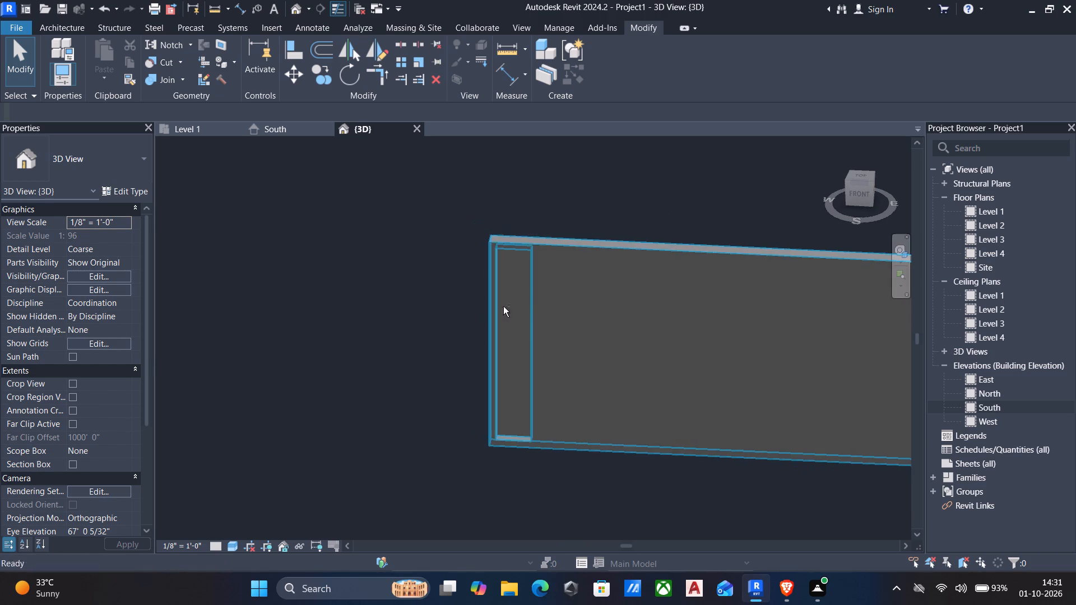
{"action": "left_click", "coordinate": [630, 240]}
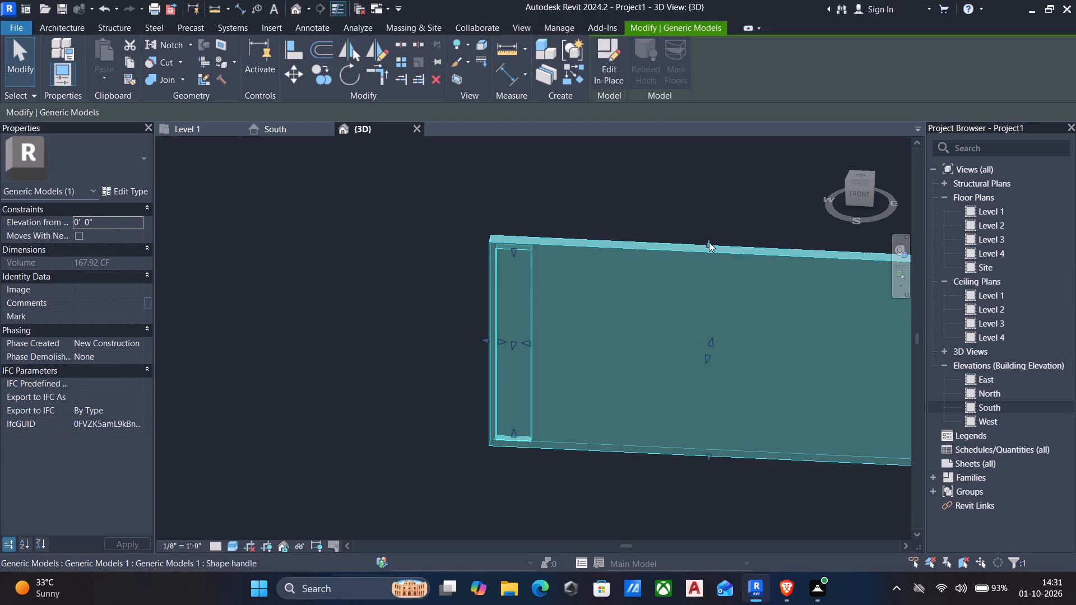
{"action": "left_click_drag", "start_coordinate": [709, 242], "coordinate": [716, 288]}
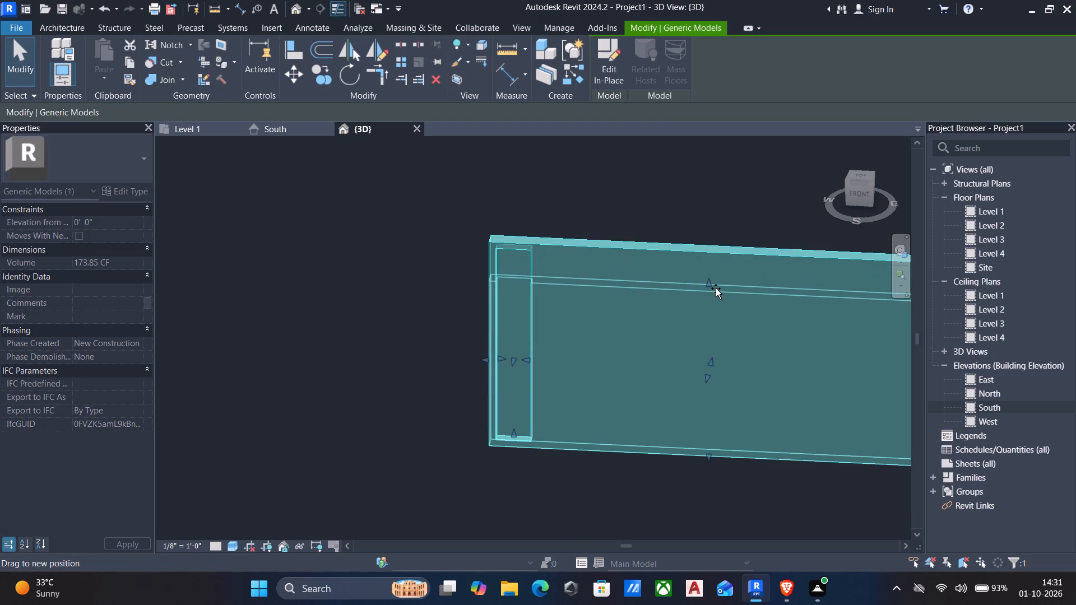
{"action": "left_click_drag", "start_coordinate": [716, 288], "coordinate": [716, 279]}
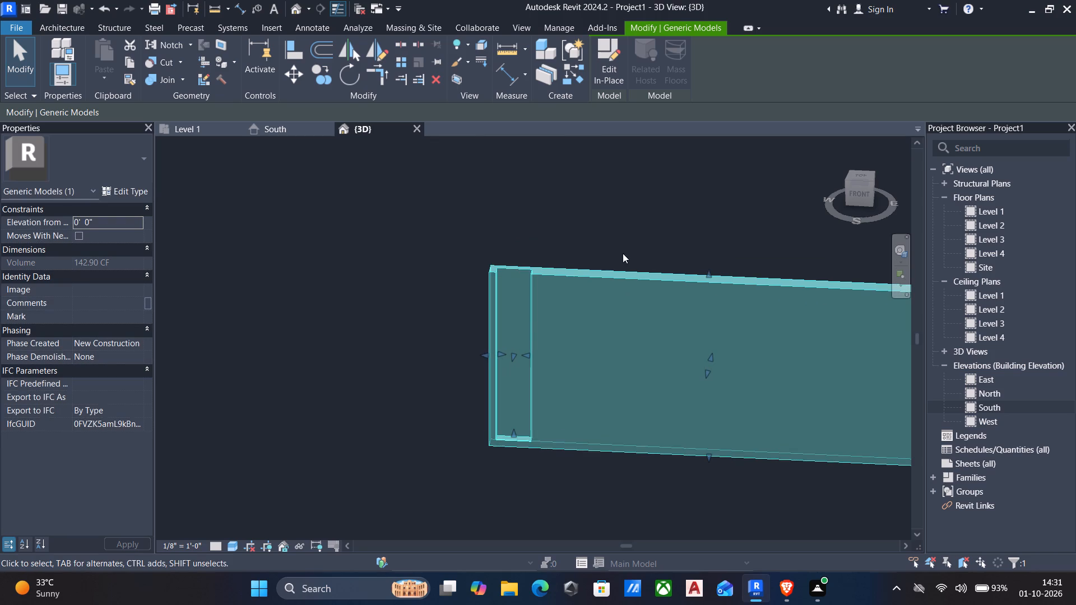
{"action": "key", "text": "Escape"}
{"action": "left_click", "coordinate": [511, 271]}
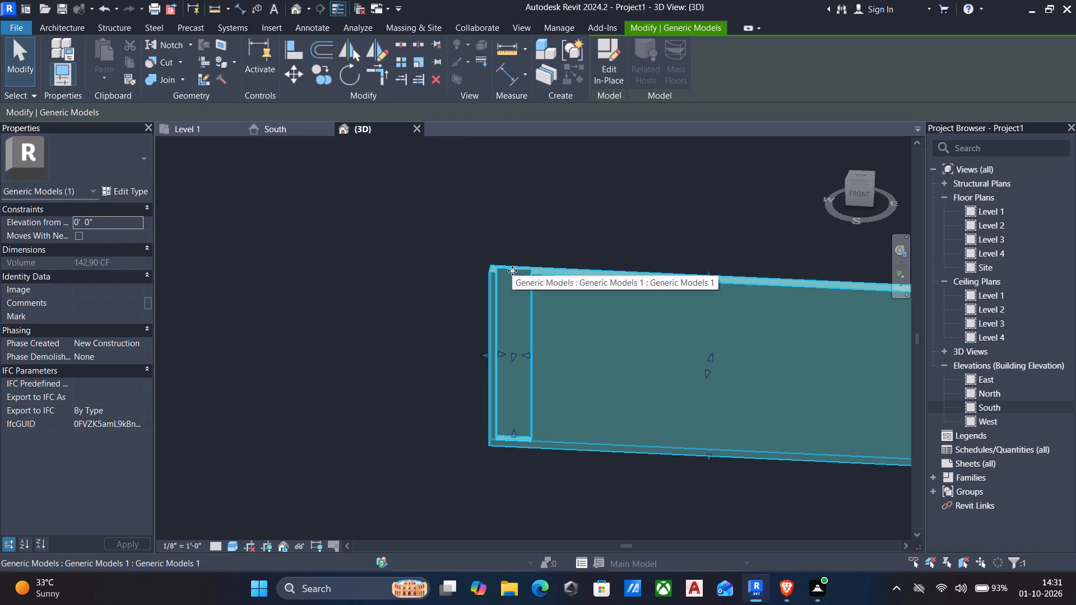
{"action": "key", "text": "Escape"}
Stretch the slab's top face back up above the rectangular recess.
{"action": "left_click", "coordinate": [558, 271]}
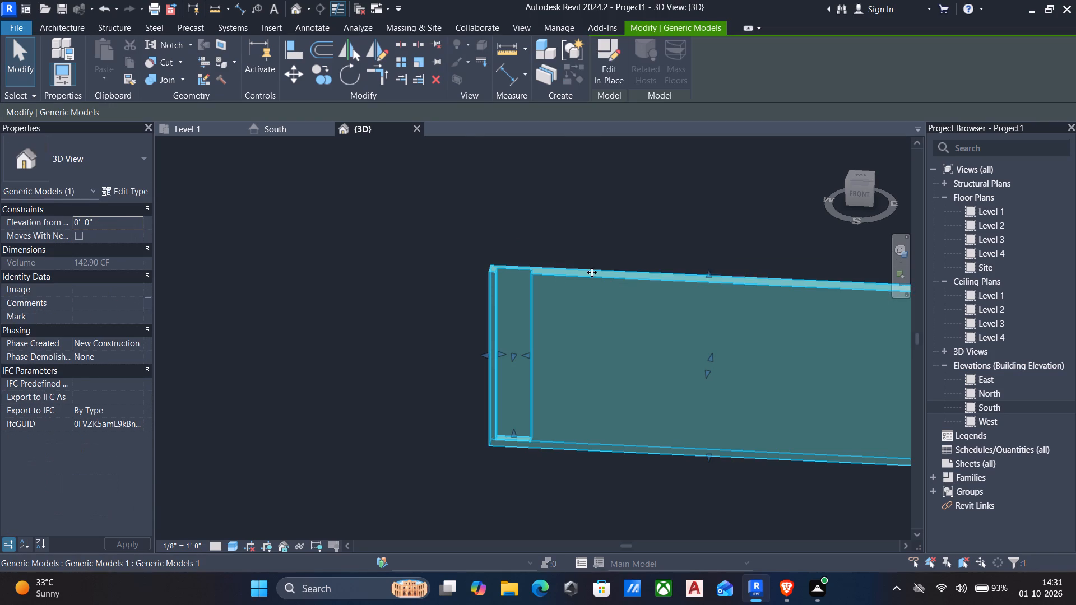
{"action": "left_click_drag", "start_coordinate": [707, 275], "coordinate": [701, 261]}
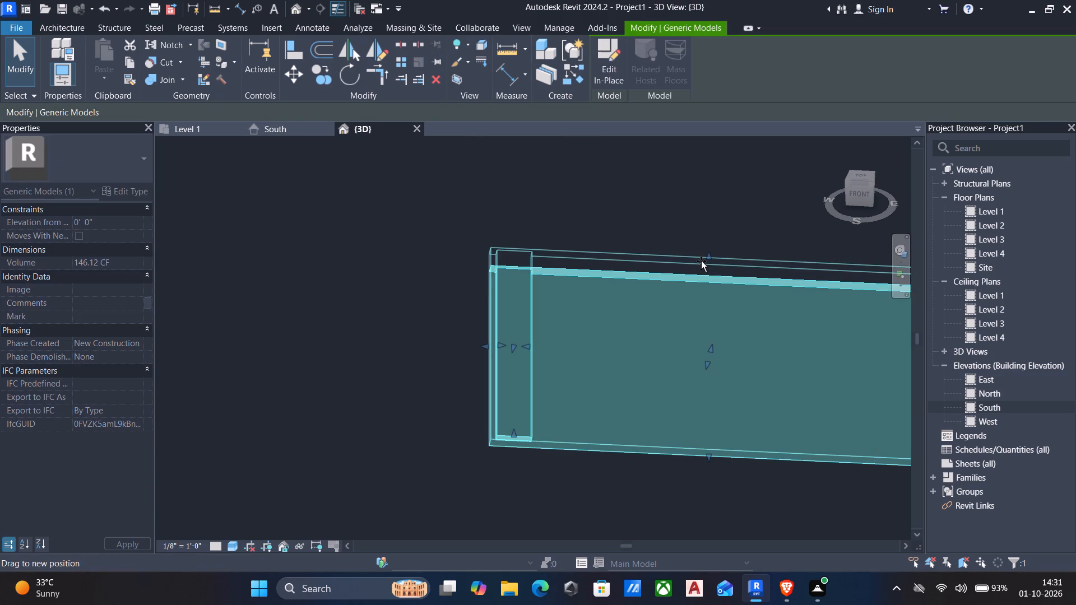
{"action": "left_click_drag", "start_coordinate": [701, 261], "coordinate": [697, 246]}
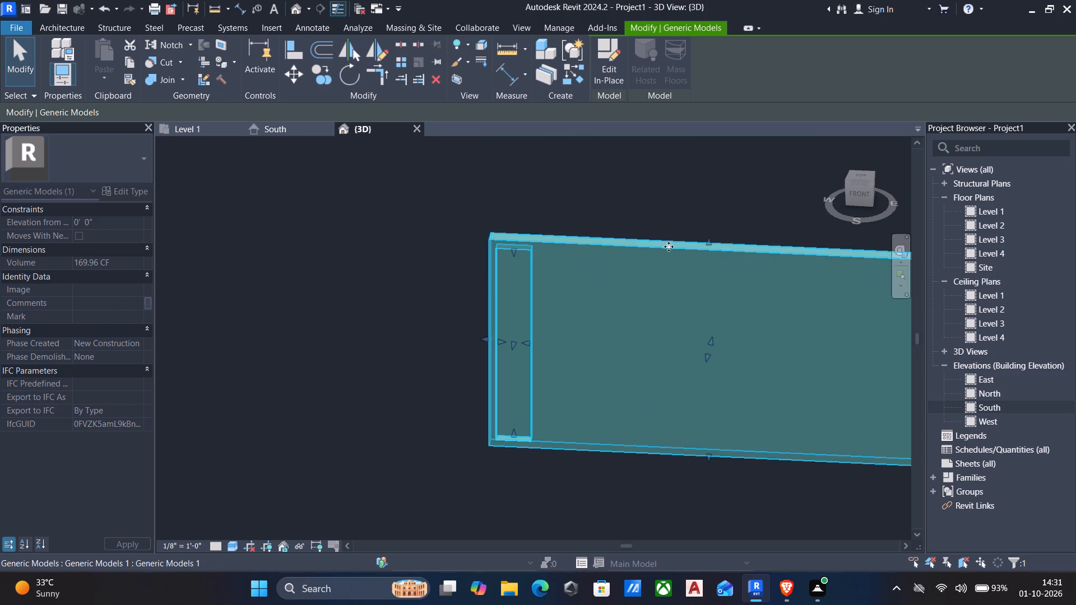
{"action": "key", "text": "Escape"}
Lower the top edge of the rectangular recess with its shape handle, widening the gap below the slab's top.
{"action": "left_click", "coordinate": [509, 253]}
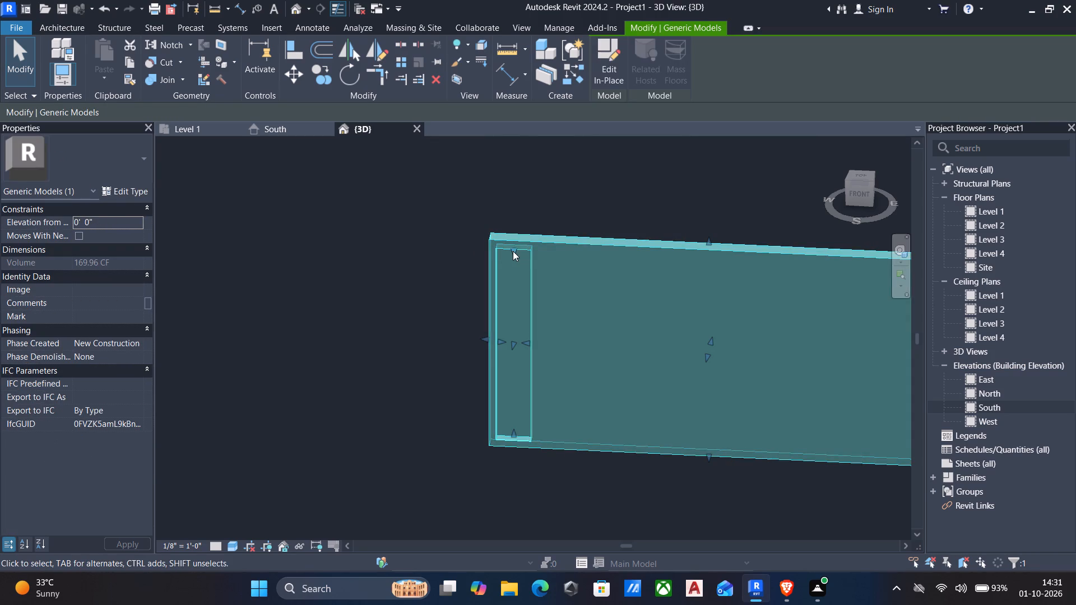
{"action": "left_click_drag", "start_coordinate": [513, 251], "coordinate": [508, 273]}
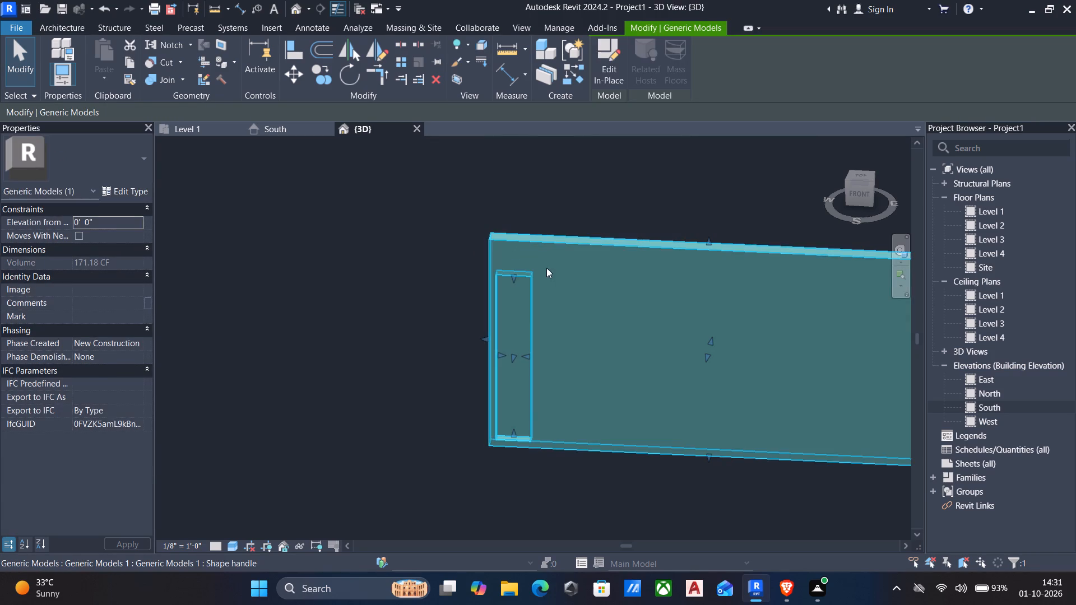
{"action": "key", "text": "Escape"}
Stretch the slab's top face down to just above the lowered top edge of the recess.
{"action": "left_click", "coordinate": [686, 243]}
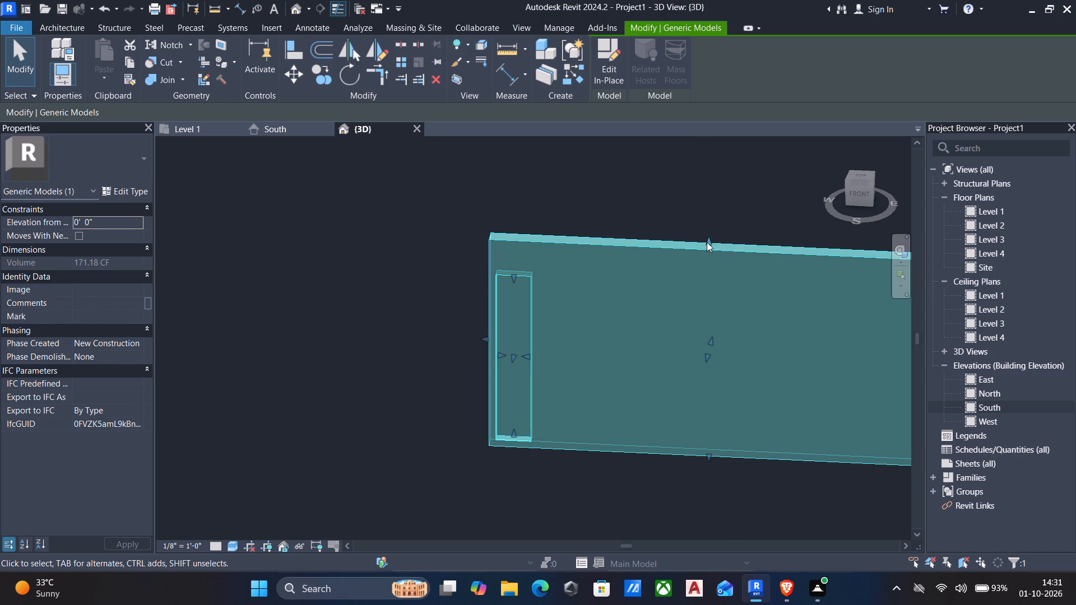
{"action": "left_click_drag", "start_coordinate": [707, 242], "coordinate": [710, 269]}
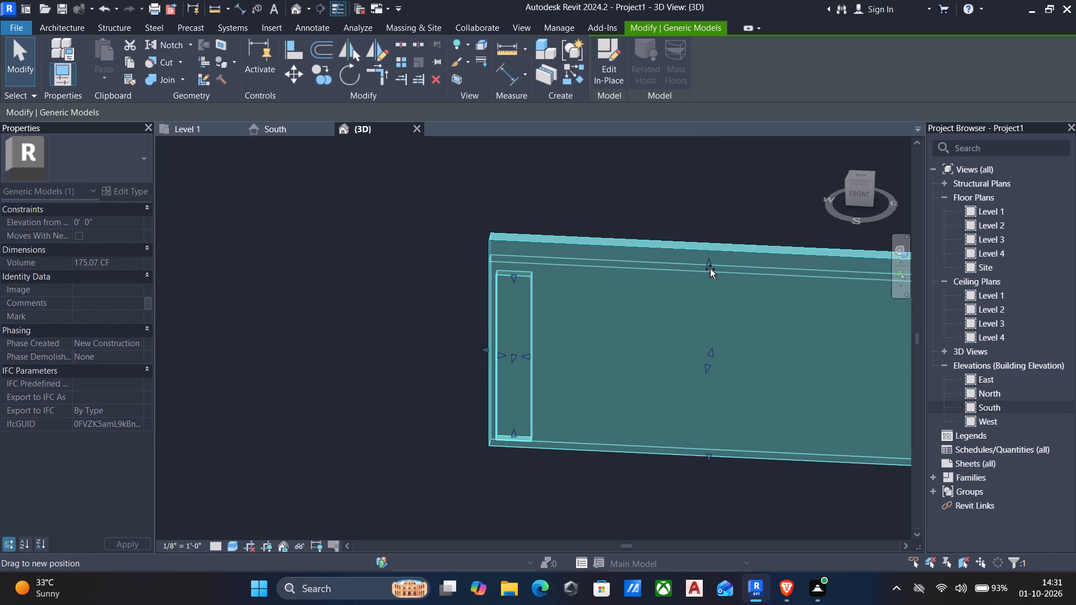
{"action": "left_click_drag", "start_coordinate": [710, 269], "coordinate": [708, 272]}
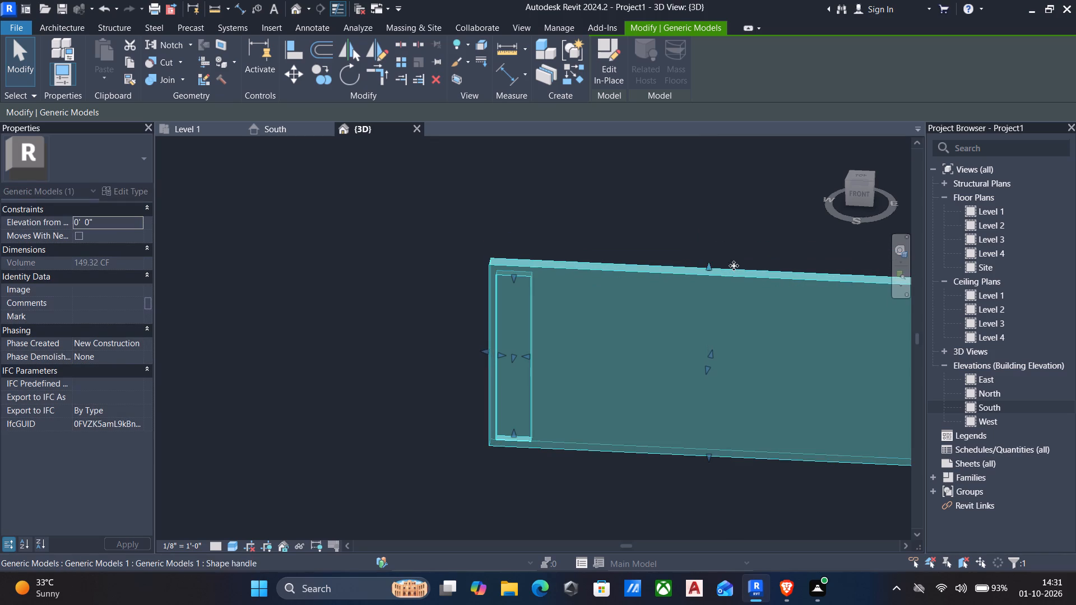
In the South elevation, stretch the slab's top face down slightly, closer to the top edge of the rectangular recess.
{"action": "double_click", "coordinate": [988, 404]}
{"action": "scroll", "coordinate": [449, 348], "scroll_direction": "up", "scroll_amount": 5}
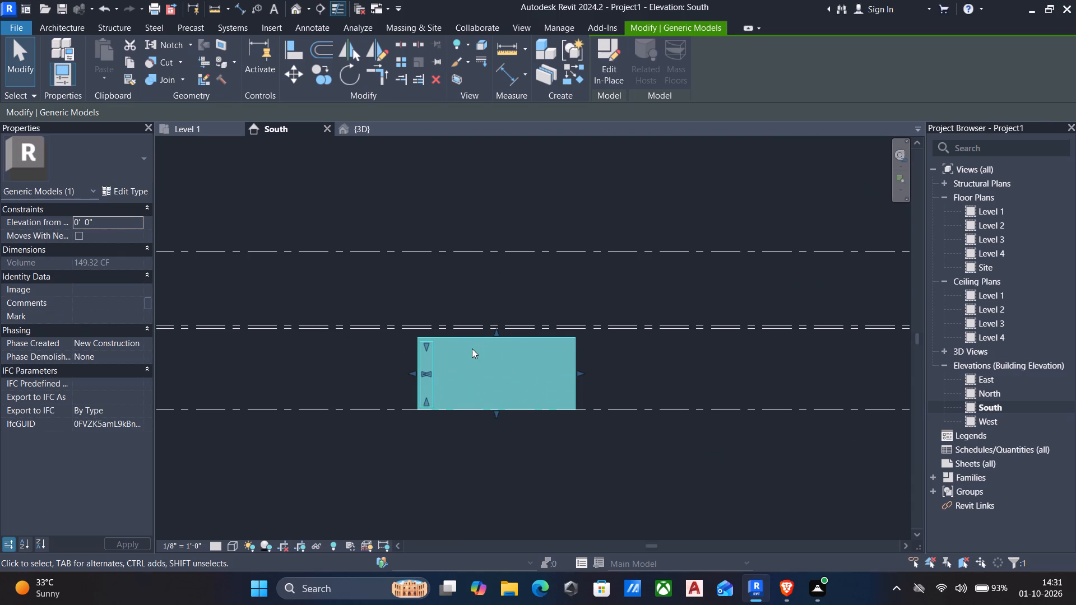
{"action": "scroll", "coordinate": [446, 351], "scroll_direction": "up", "scroll_amount": 1}
{"action": "scroll", "coordinate": [458, 357], "scroll_direction": "down", "scroll_amount": 4}
{"action": "scroll", "coordinate": [862, 355], "scroll_direction": "down", "scroll_amount": 2}
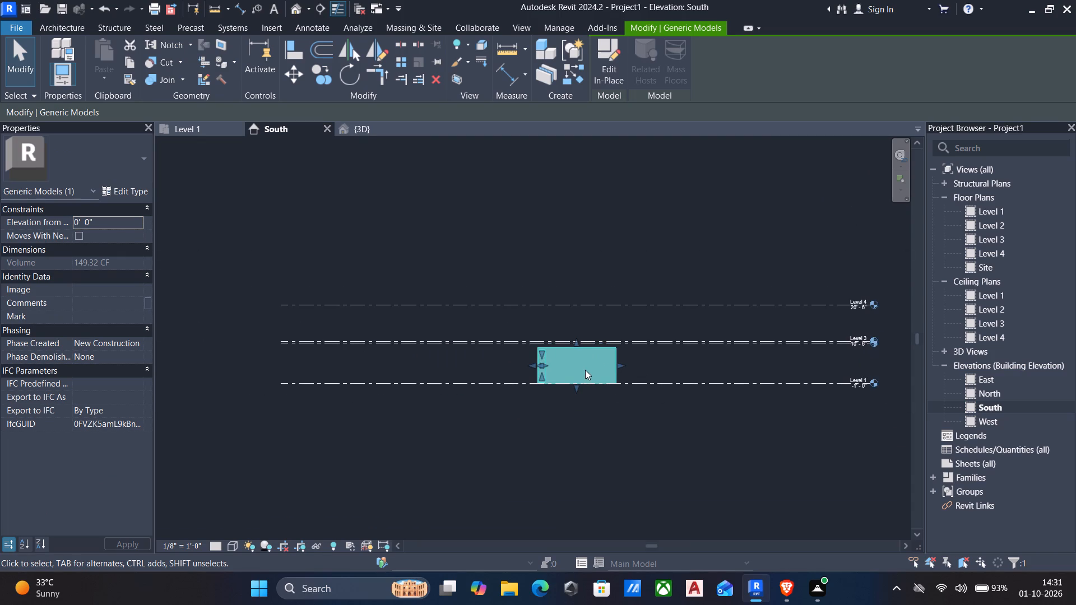
{"action": "key", "text": "Escape"}
{"action": "scroll", "coordinate": [540, 356], "scroll_direction": "up", "scroll_amount": 9}
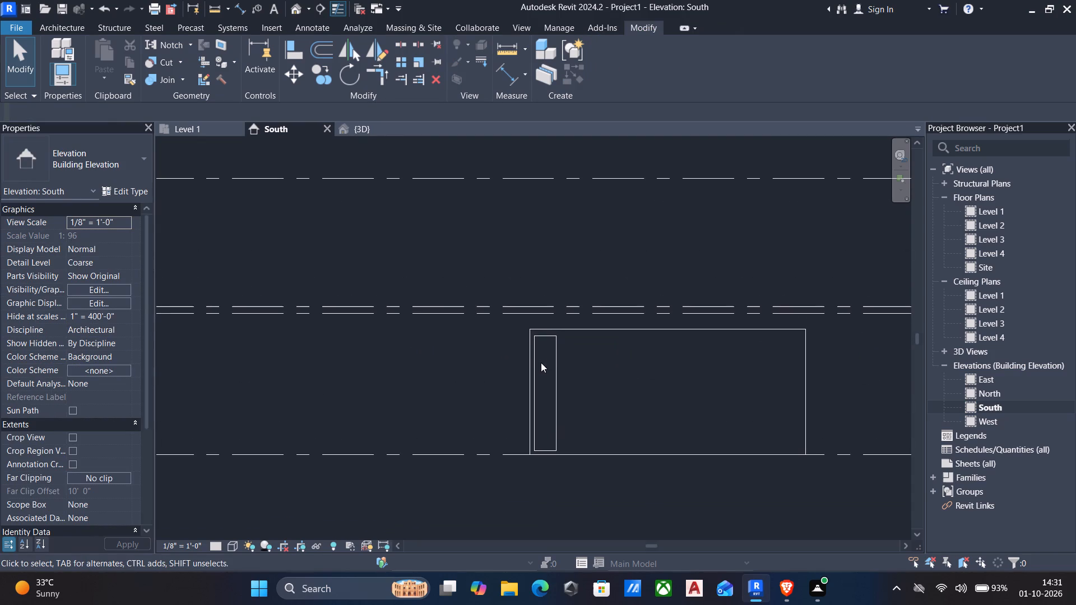
{"action": "left_click", "coordinate": [544, 328]}
{"action": "scroll", "coordinate": [545, 328], "scroll_direction": "up", "scroll_amount": 4}
{"action": "scroll", "coordinate": [638, 338], "scroll_direction": "up", "scroll_amount": 4}
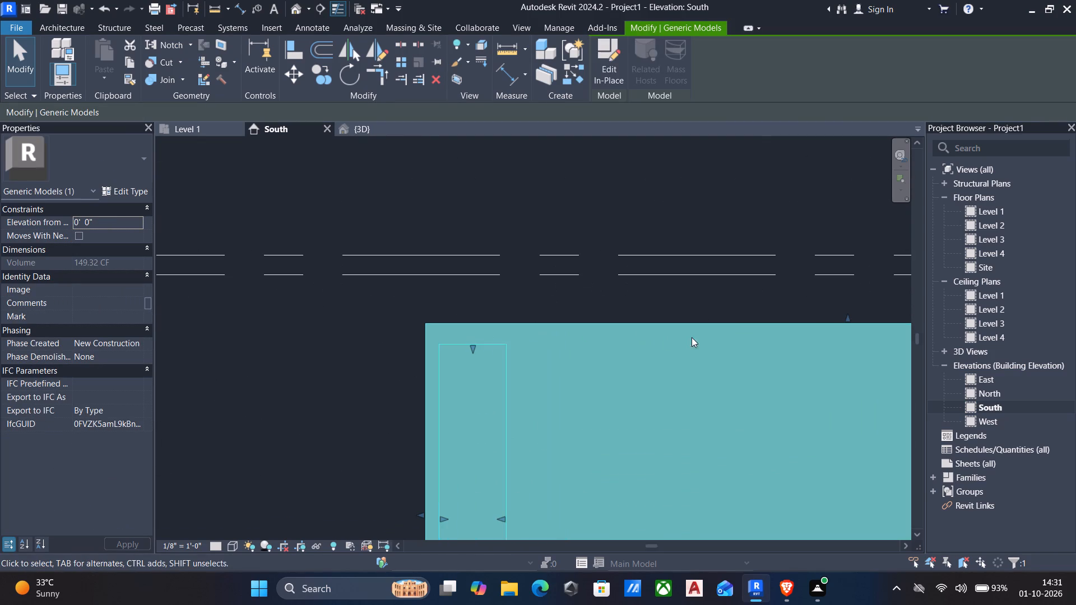
{"action": "left_click_drag", "start_coordinate": [843, 314], "coordinate": [843, 317]}
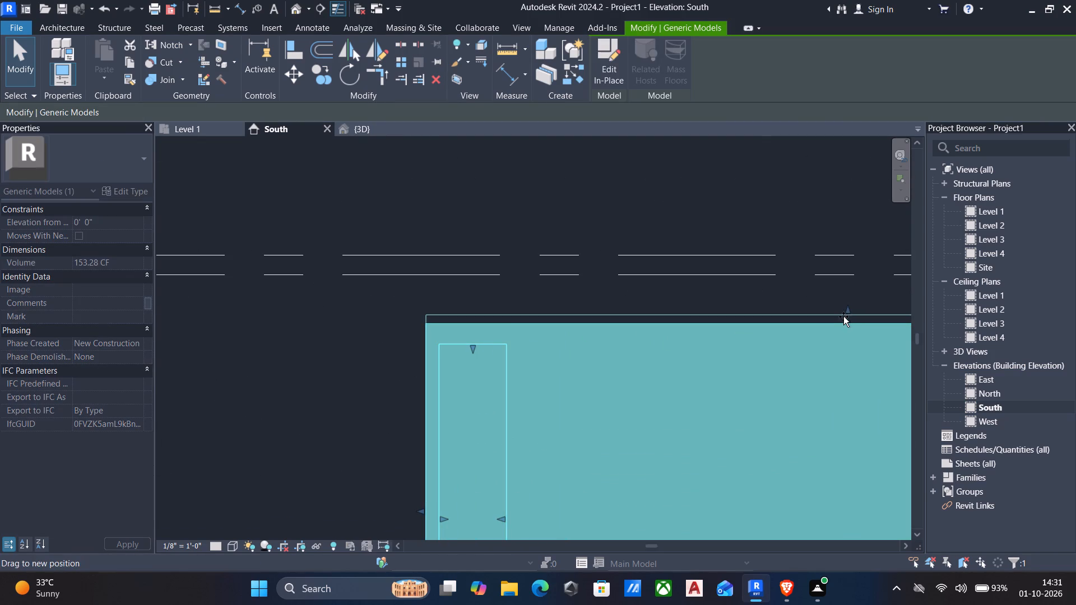
{"action": "left_click_drag", "start_coordinate": [843, 317], "coordinate": [840, 331]}
{"action": "key", "text": "Escape"}
{"action": "scroll", "coordinate": [738, 337], "scroll_direction": "down", "scroll_amount": 4}
{"action": "middle_click_drag", "start_coordinate": [719, 347], "coordinate": [559, 250]}
{"action": "scroll", "coordinate": [557, 250], "scroll_direction": "down", "scroll_amount": 2}
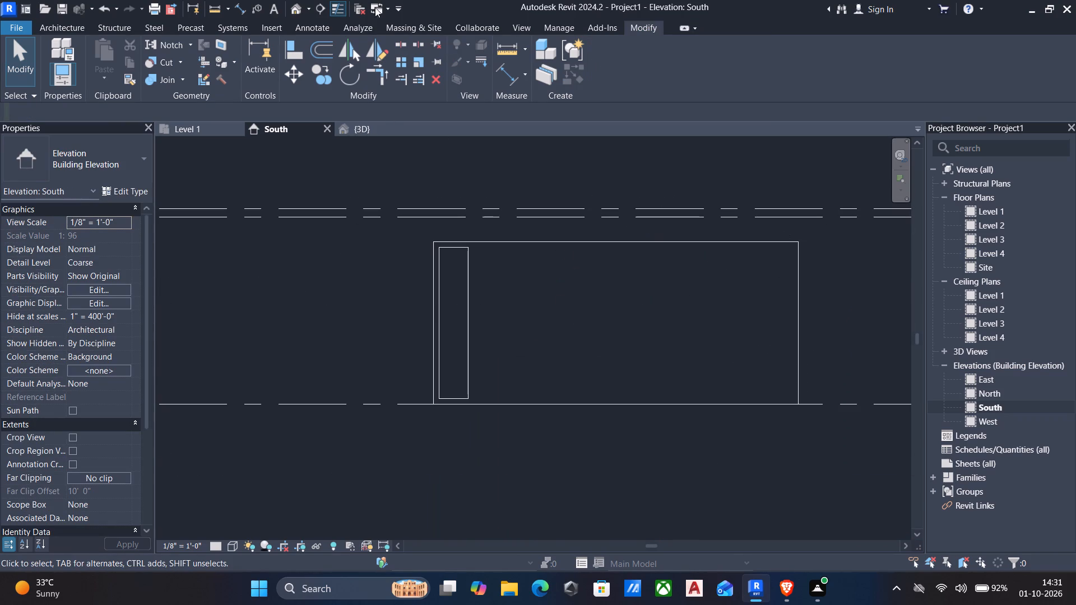
In the 3D view, edit the slab in place and start a void extrusion using its front face as the work plane.
{"action": "left_click", "coordinate": [297, 6]}
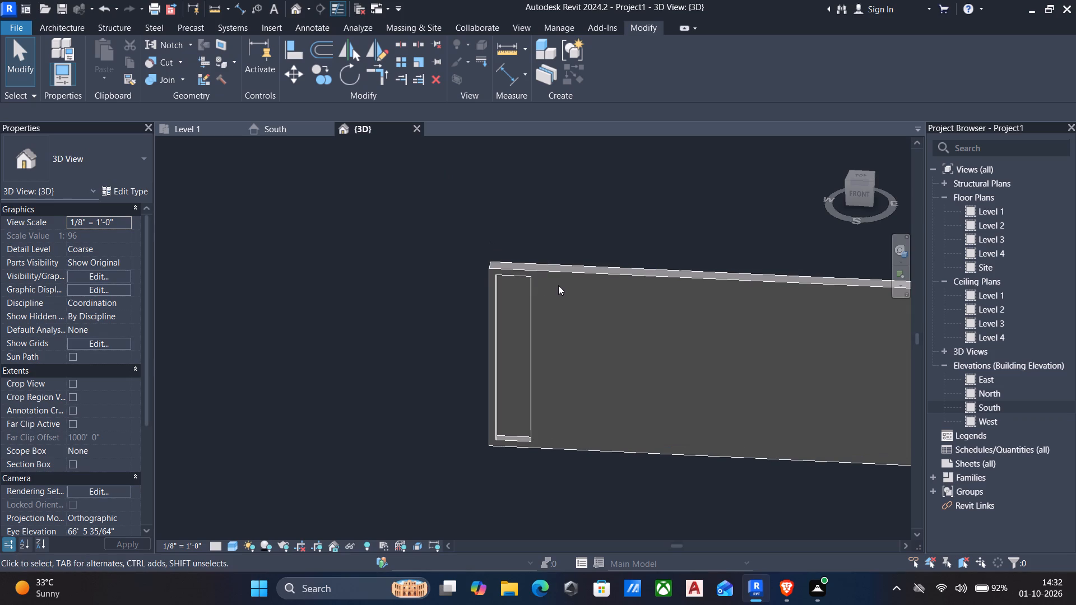
{"action": "middle_click_drag", "start_coordinate": [572, 254], "coordinate": [383, 225]}
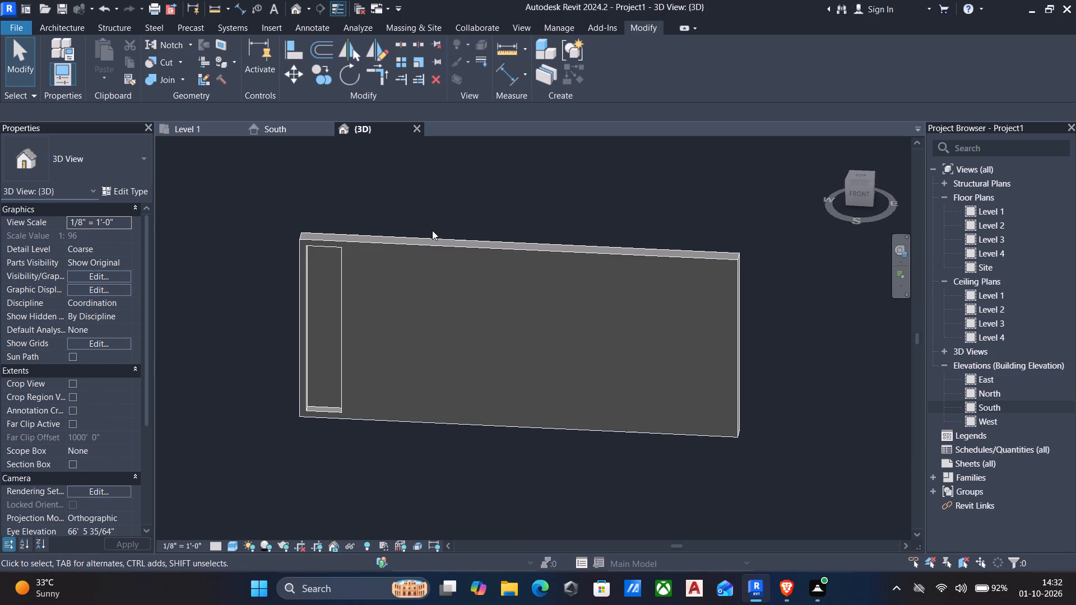
{"action": "middle_click_drag", "start_coordinate": [448, 241], "coordinate": [498, 226]}
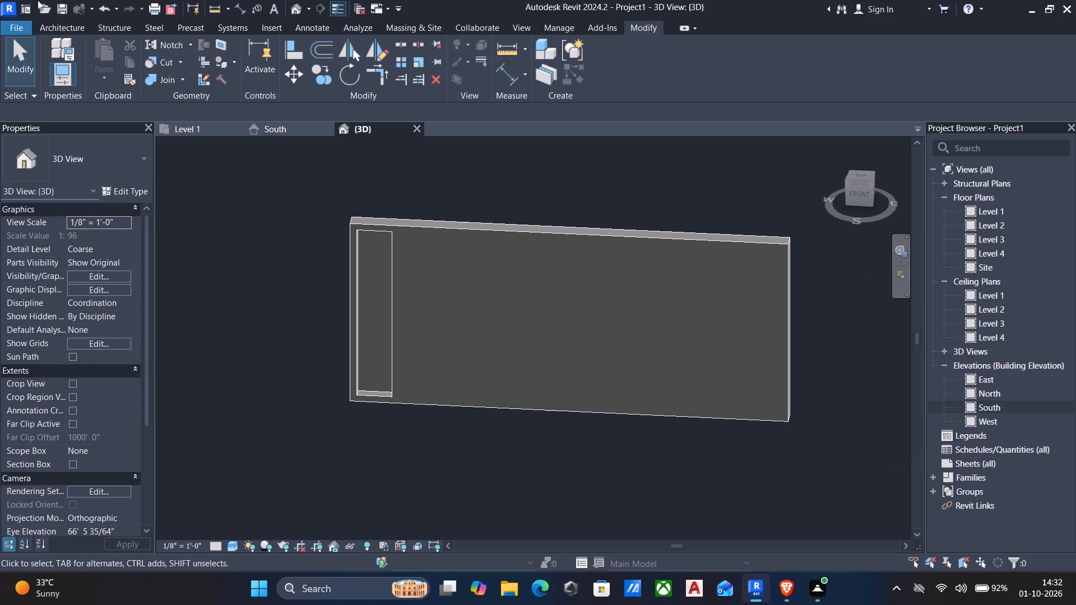
{"action": "left_click", "coordinate": [466, 225]}
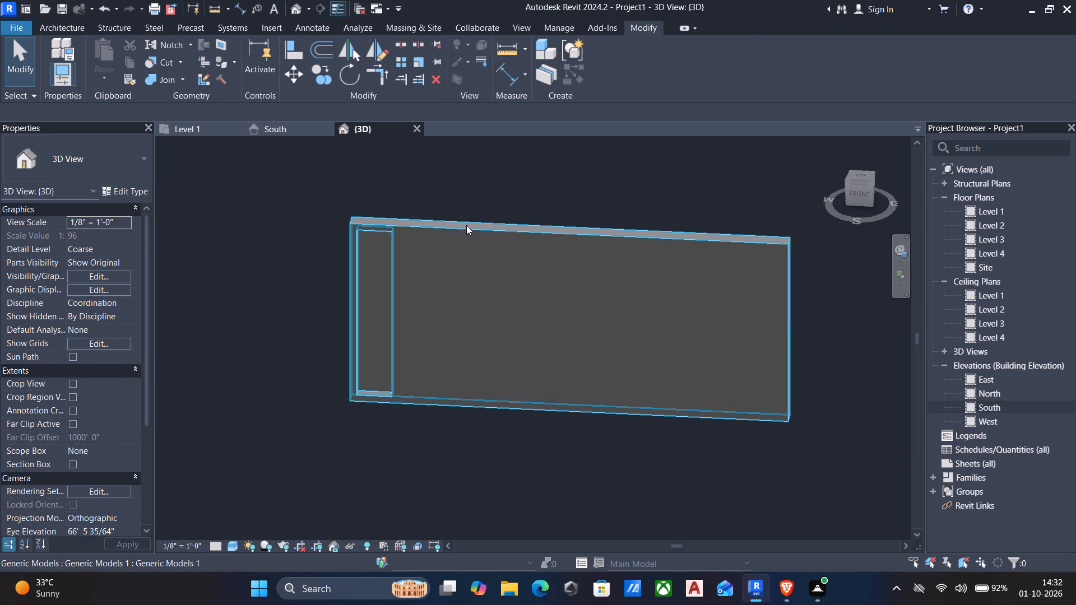
{"action": "left_click", "coordinate": [596, 81]}
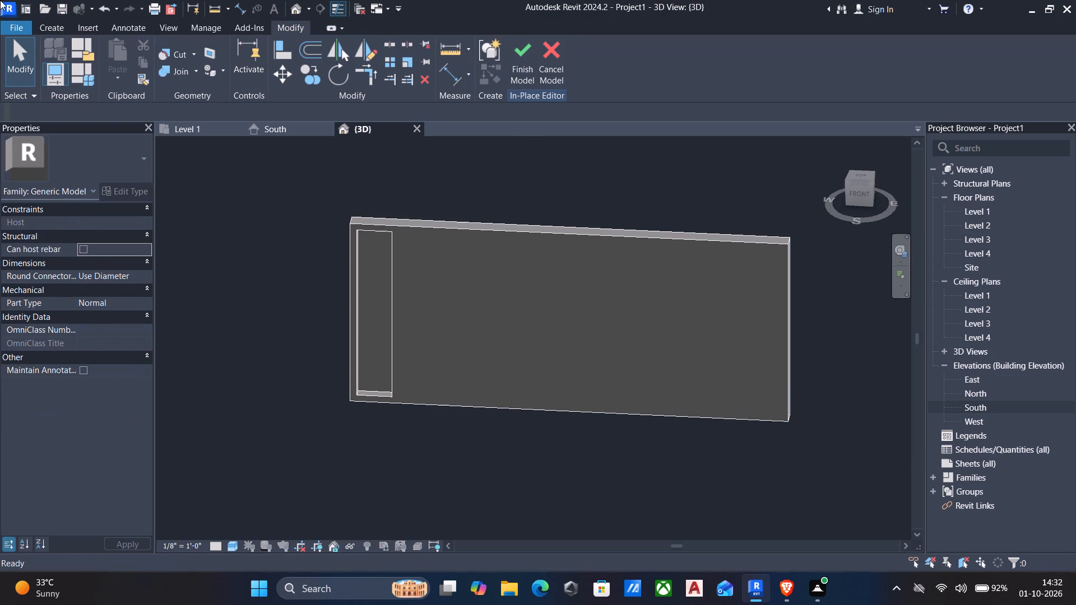
{"action": "left_click", "coordinate": [59, 29]}
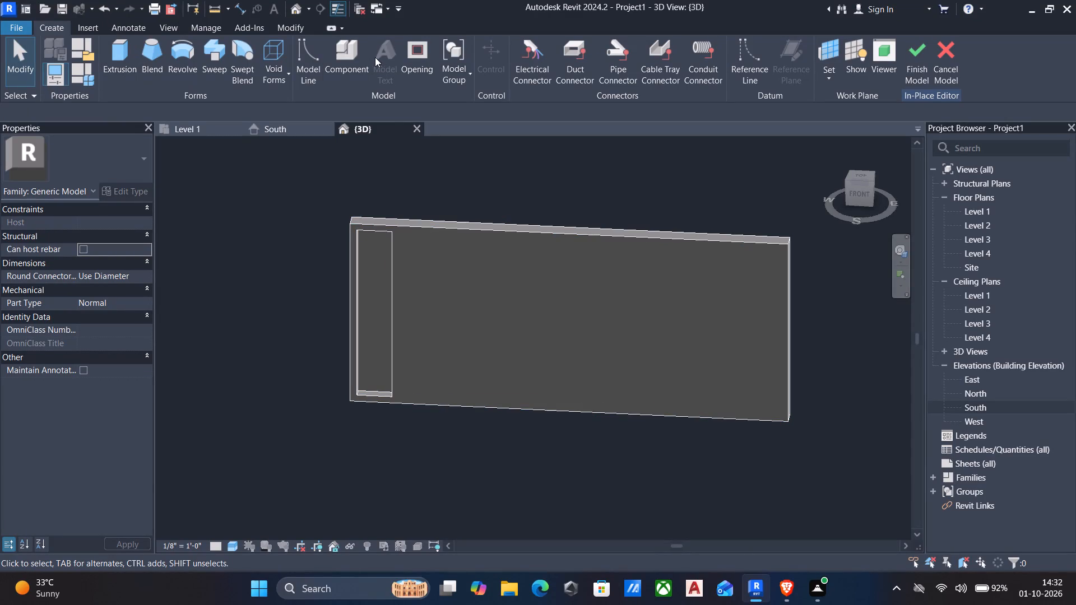
{"action": "left_click", "coordinate": [267, 48]}
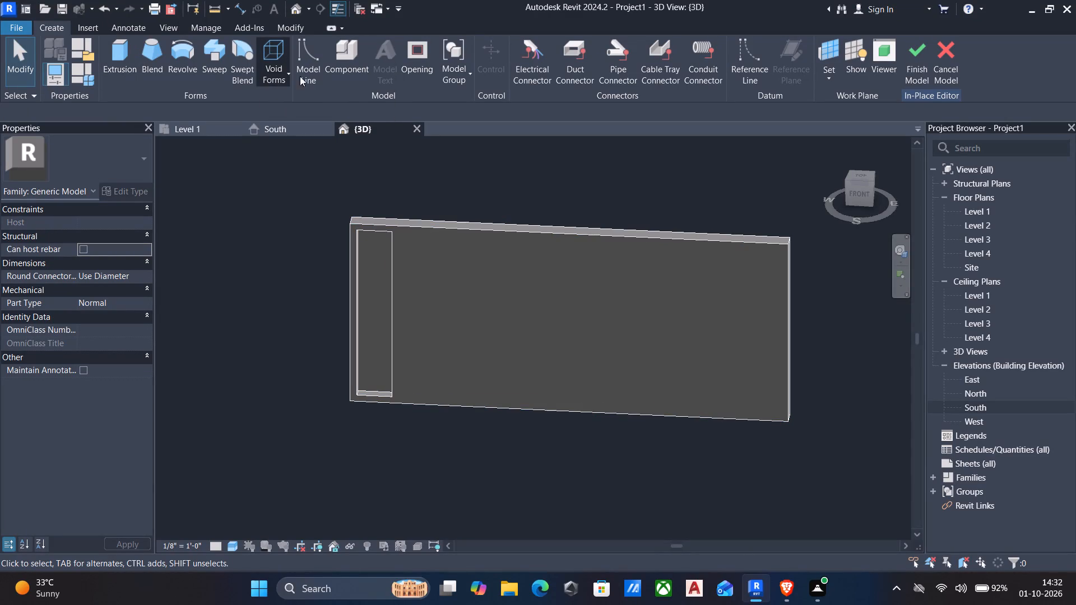
{"action": "left_click", "coordinate": [291, 104]}
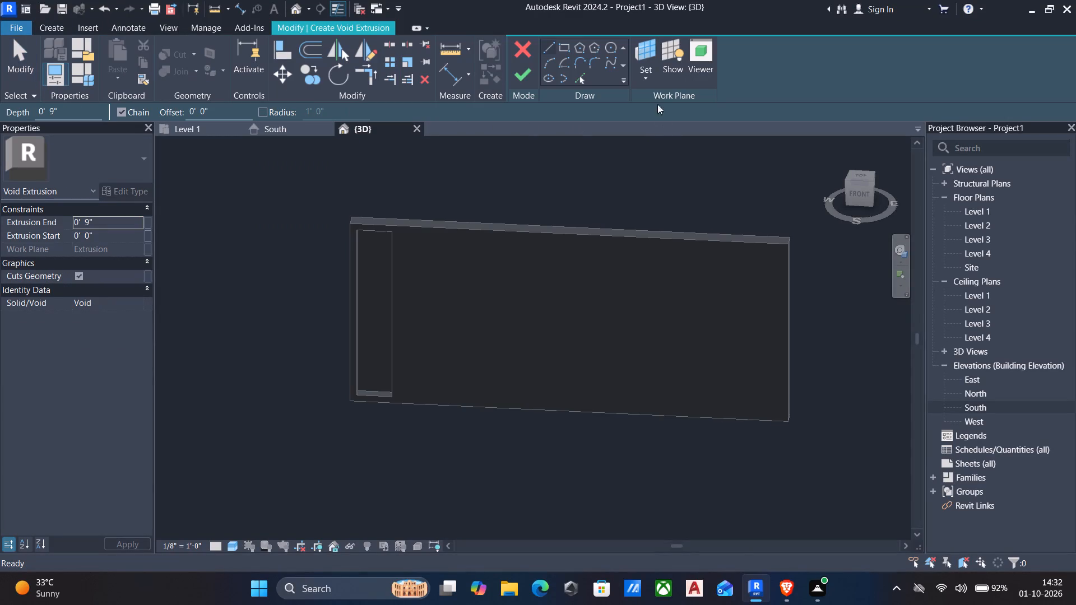
{"action": "left_click", "coordinate": [644, 86]}
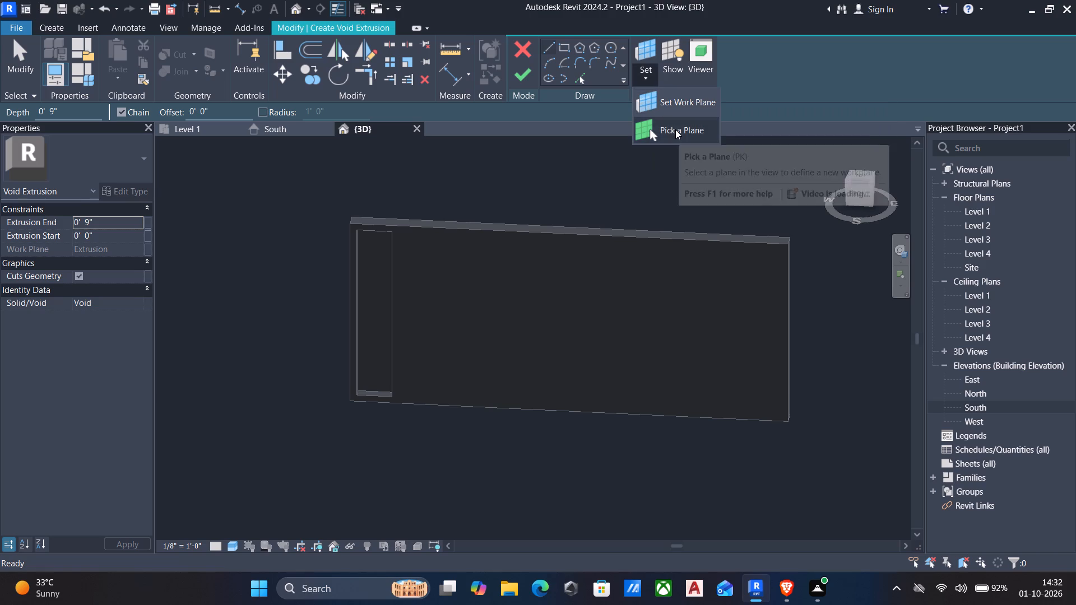
{"action": "left_click", "coordinate": [675, 129]}
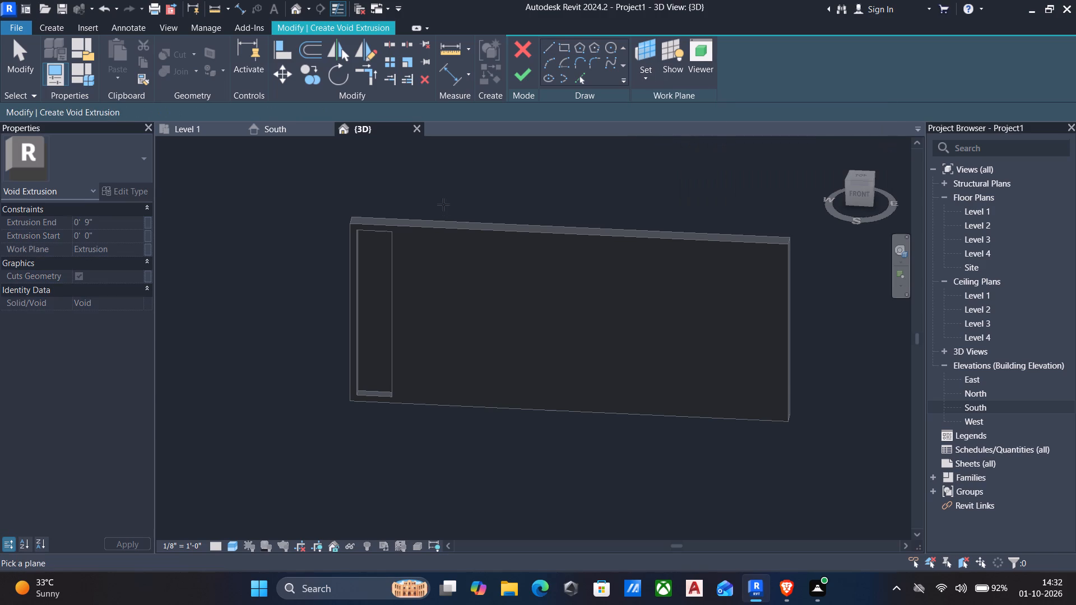
{"action": "left_click", "coordinate": [457, 232]}
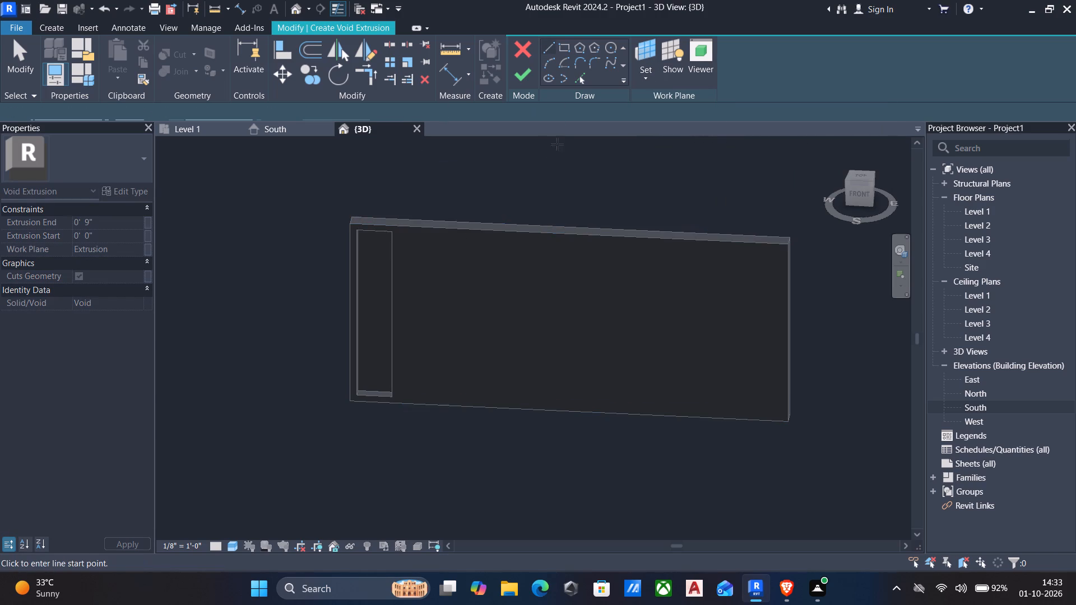
Sketch a rectangle about 10' 9" wide and 9' 3" high from the recess's upper right corner down to the slab's bottom edge.
{"action": "left_click", "coordinate": [559, 45]}
{"action": "scroll", "coordinate": [414, 217], "scroll_direction": "up", "scroll_amount": 2}
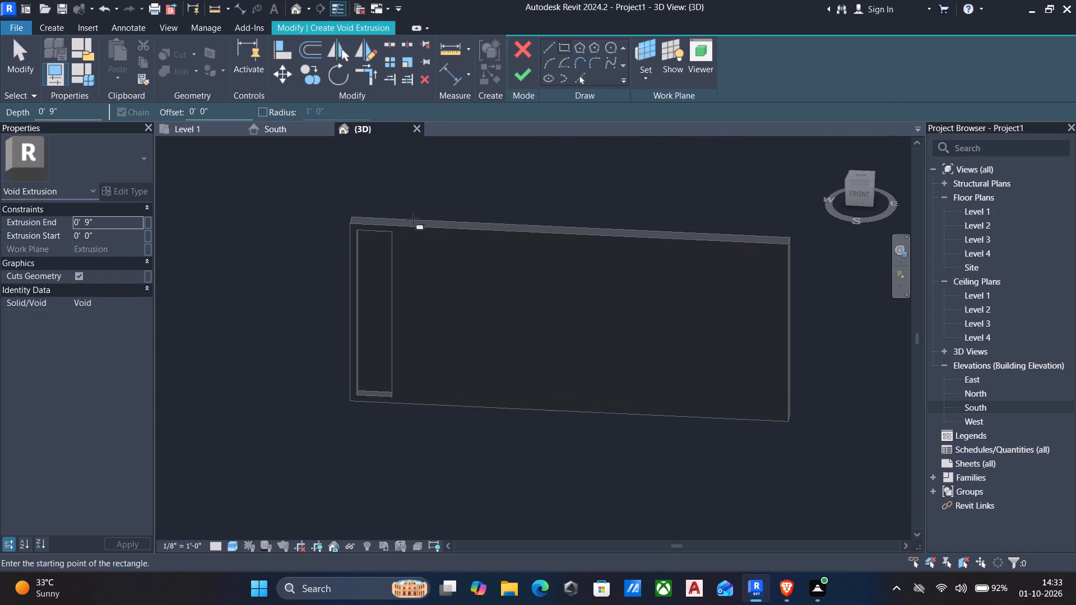
{"action": "scroll", "coordinate": [413, 219], "scroll_direction": "up", "scroll_amount": 1}
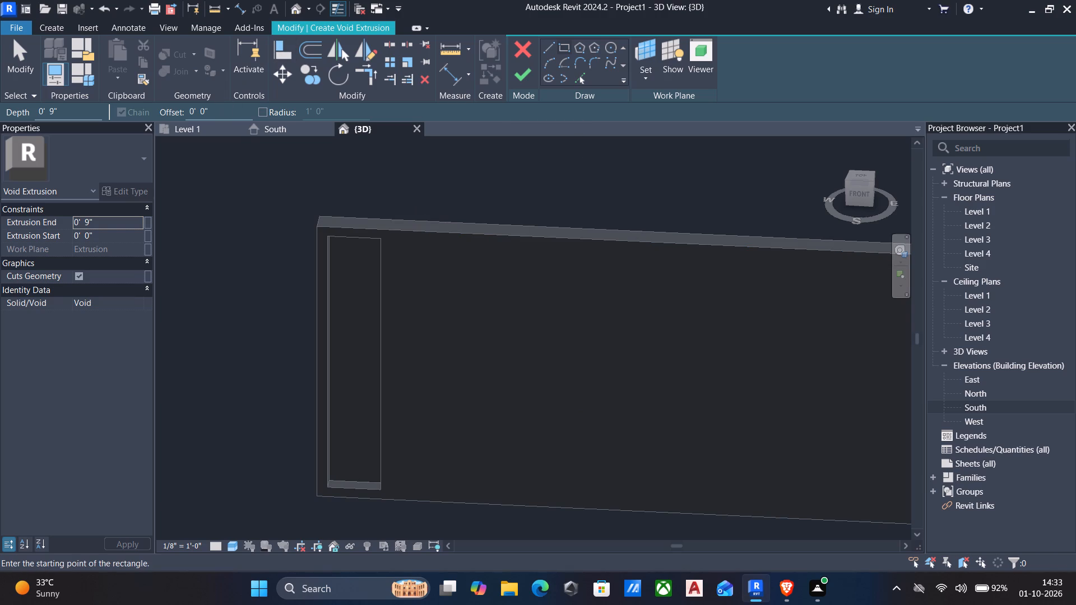
{"action": "left_click_drag", "start_coordinate": [224, 111], "coordinate": [54, 81]}
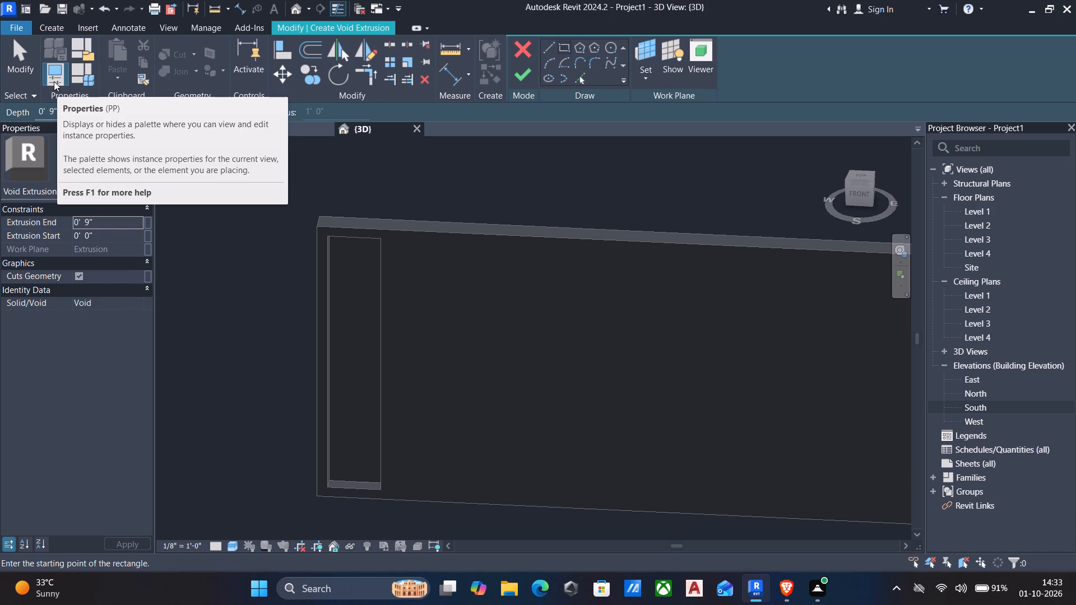
{"action": "left_click", "coordinate": [382, 239]}
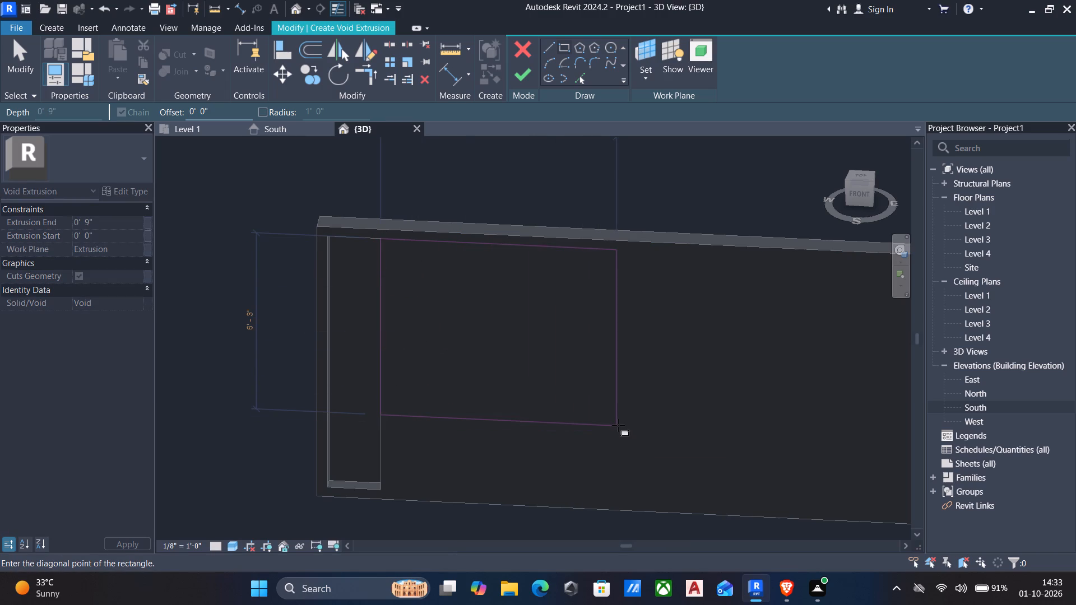
{"action": "left_click", "coordinate": [715, 512]}
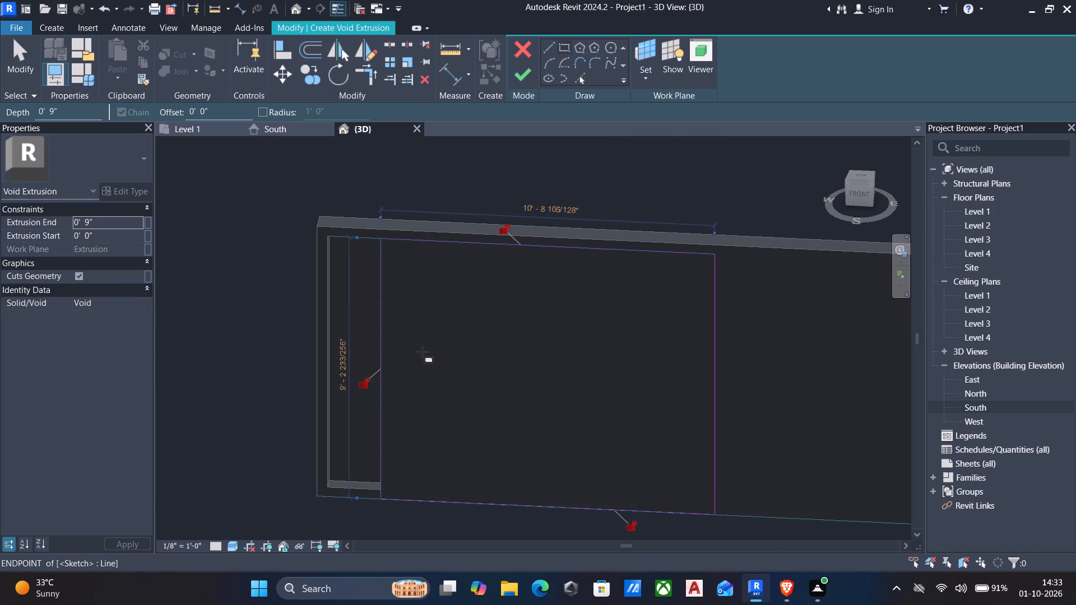
{"action": "key", "text": "Escape"}
{"action": "key", "text": "Escape"}
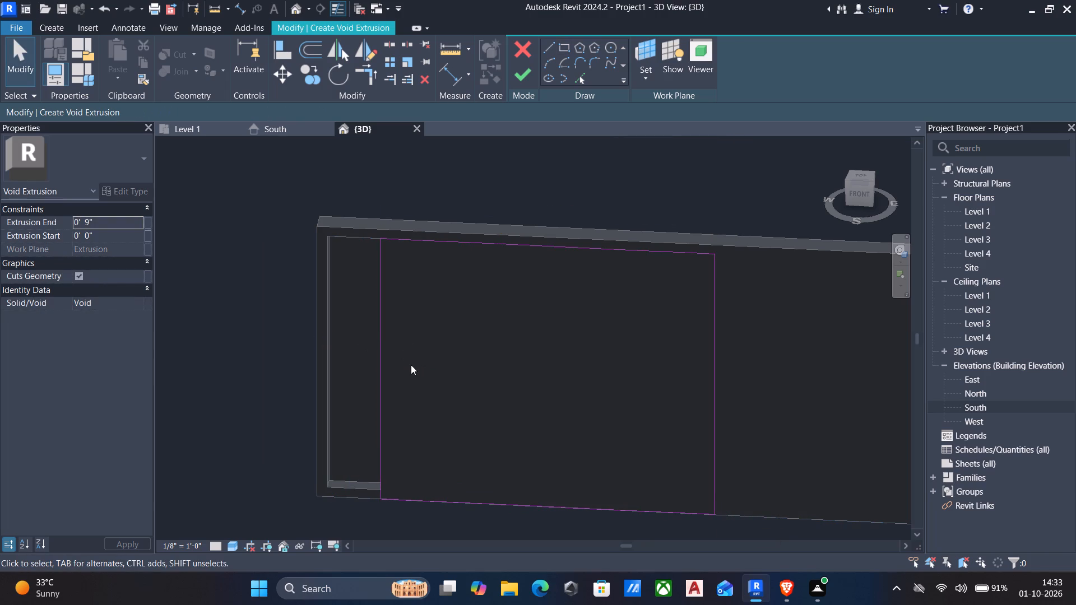
Nudge the void rectangle's left edge about 5" away from the recess, leaving a solid strip between them.
{"action": "left_click", "coordinate": [377, 387]}
{"action": "key", "text": "Right"}
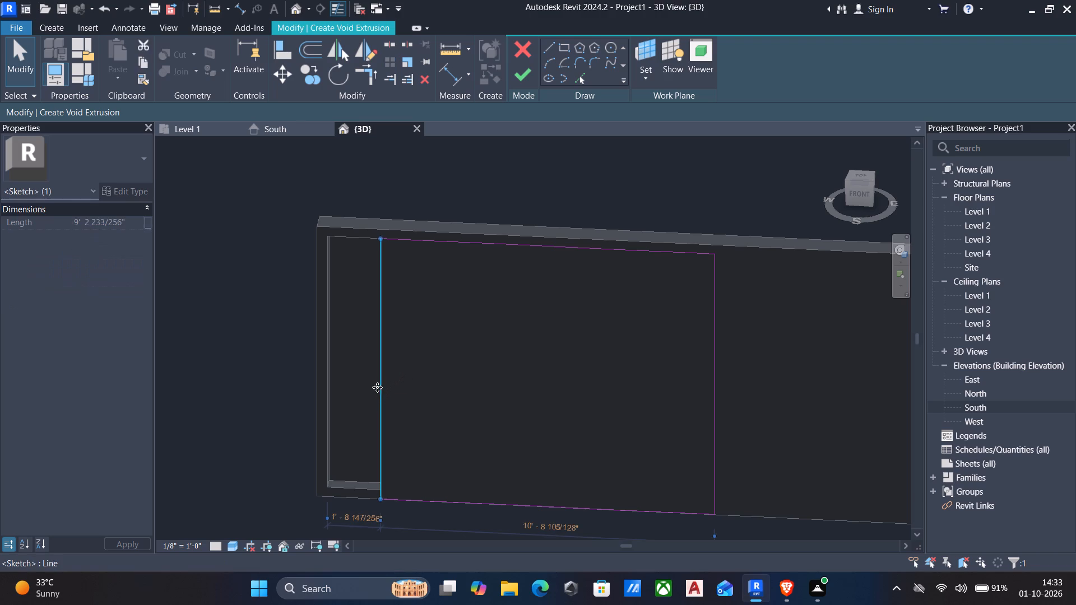
{"action": "key", "text": "Right"}
{"action": "key", "text": "Right"}
{"action": "key", "text": "Right"}
{"action": "key", "text": "Right"}
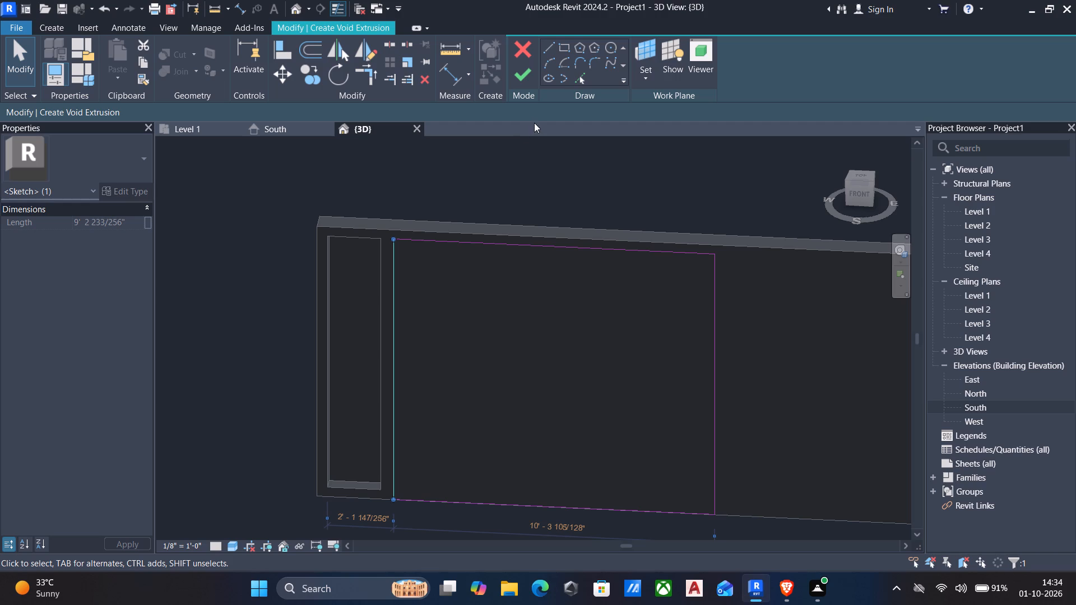
Finish the void sketch, stretch its depth back through the slab to about 5' 2 1/2", and finish the in-place model.
{"action": "left_click", "coordinate": [517, 76]}
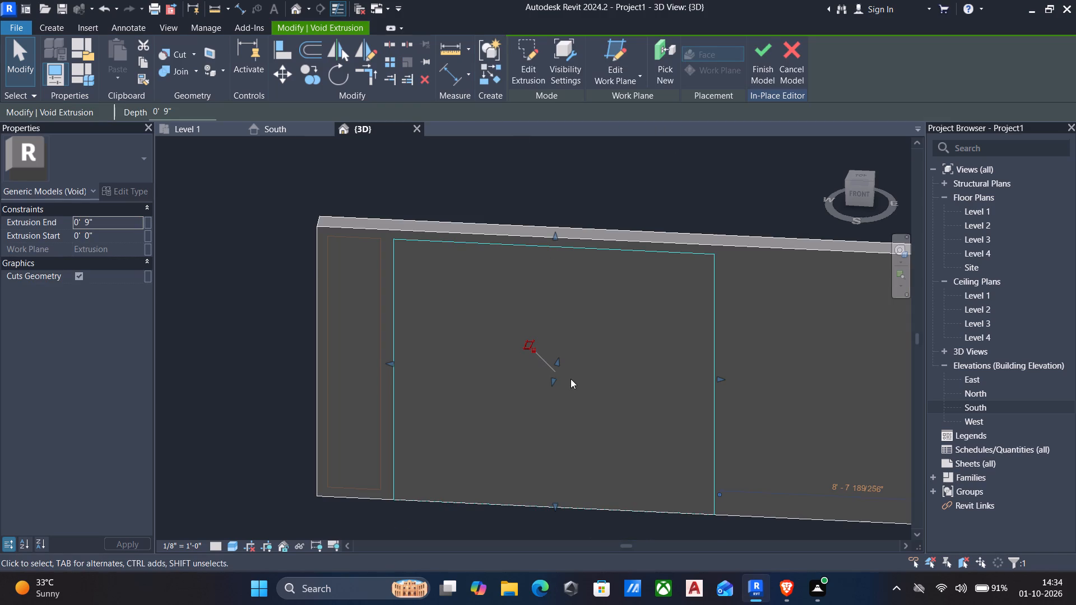
{"action": "left_click_drag", "start_coordinate": [559, 363], "coordinate": [581, 309]}
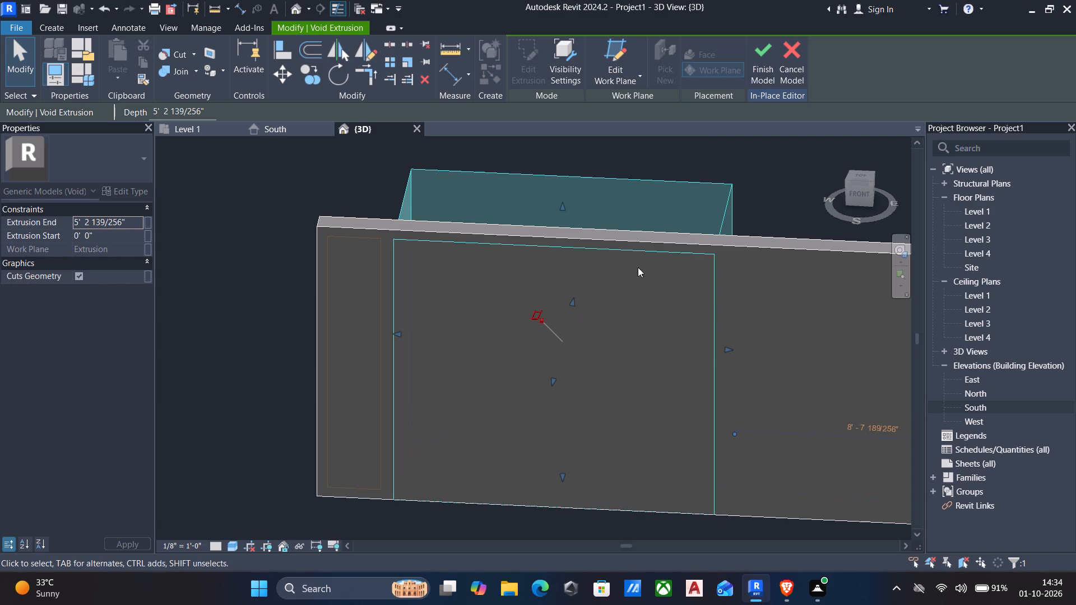
{"action": "scroll", "coordinate": [753, 104], "scroll_direction": "up", "scroll_amount": 1}
{"action": "left_click", "coordinate": [762, 59]}
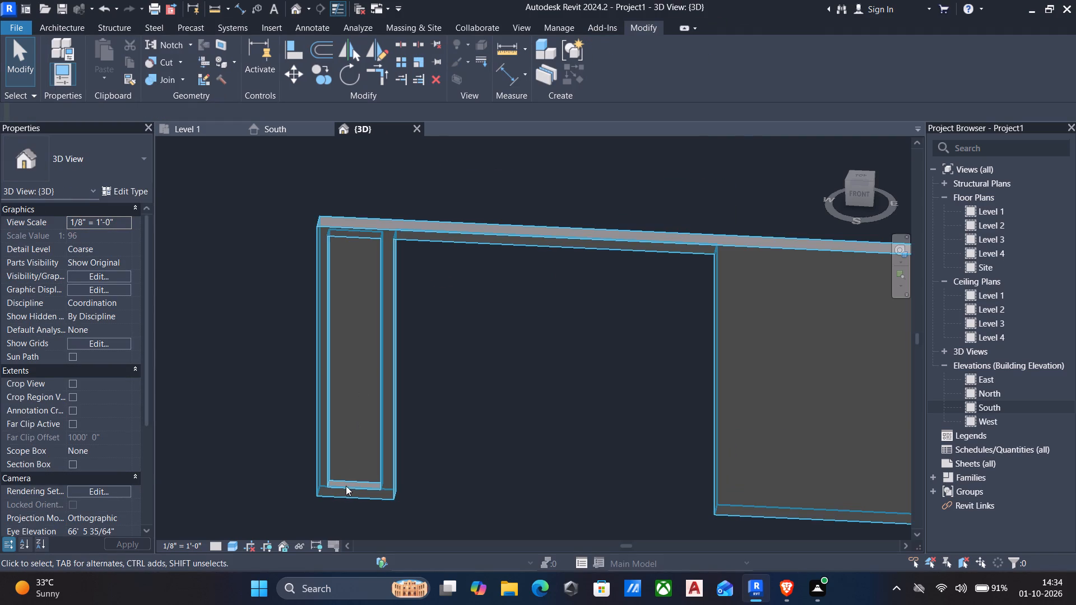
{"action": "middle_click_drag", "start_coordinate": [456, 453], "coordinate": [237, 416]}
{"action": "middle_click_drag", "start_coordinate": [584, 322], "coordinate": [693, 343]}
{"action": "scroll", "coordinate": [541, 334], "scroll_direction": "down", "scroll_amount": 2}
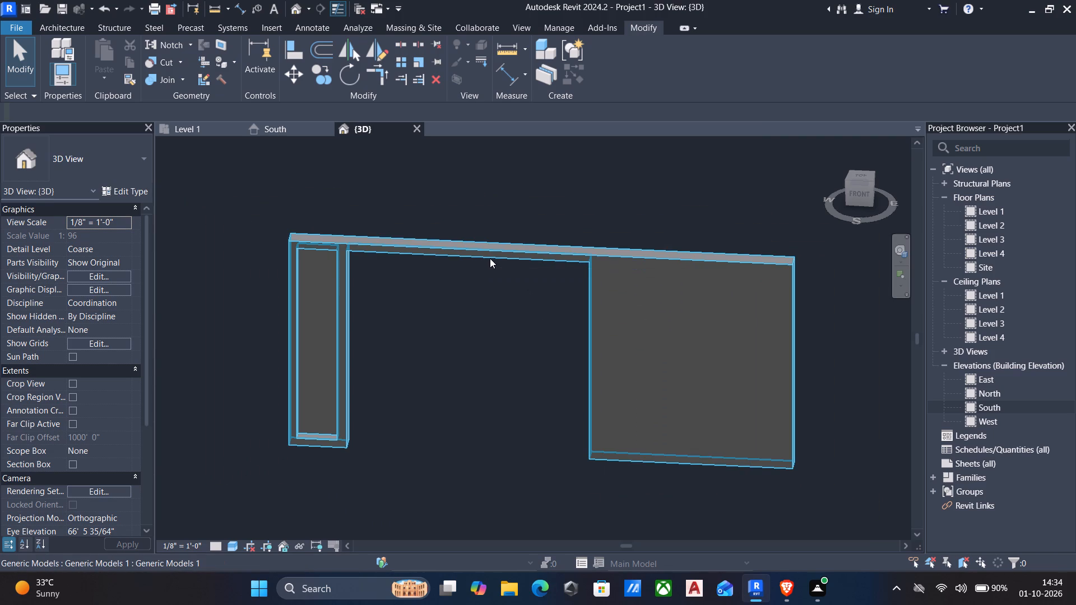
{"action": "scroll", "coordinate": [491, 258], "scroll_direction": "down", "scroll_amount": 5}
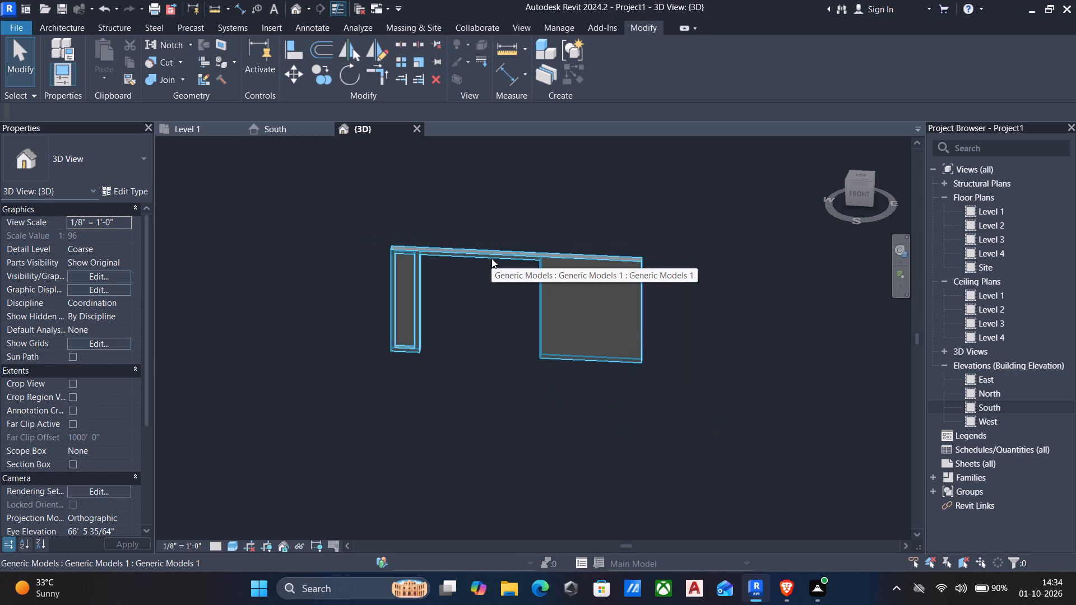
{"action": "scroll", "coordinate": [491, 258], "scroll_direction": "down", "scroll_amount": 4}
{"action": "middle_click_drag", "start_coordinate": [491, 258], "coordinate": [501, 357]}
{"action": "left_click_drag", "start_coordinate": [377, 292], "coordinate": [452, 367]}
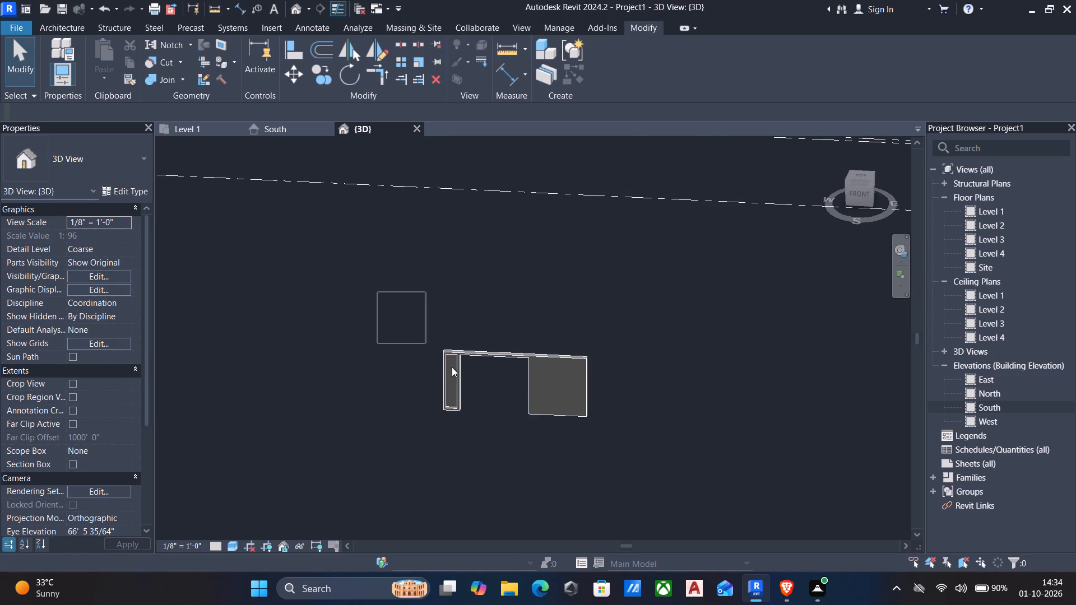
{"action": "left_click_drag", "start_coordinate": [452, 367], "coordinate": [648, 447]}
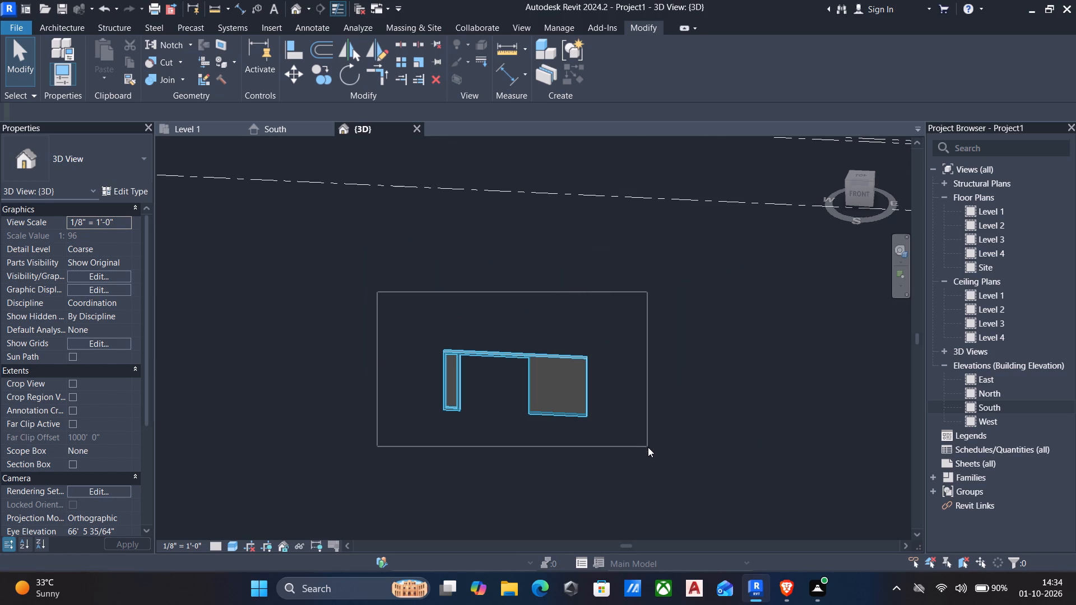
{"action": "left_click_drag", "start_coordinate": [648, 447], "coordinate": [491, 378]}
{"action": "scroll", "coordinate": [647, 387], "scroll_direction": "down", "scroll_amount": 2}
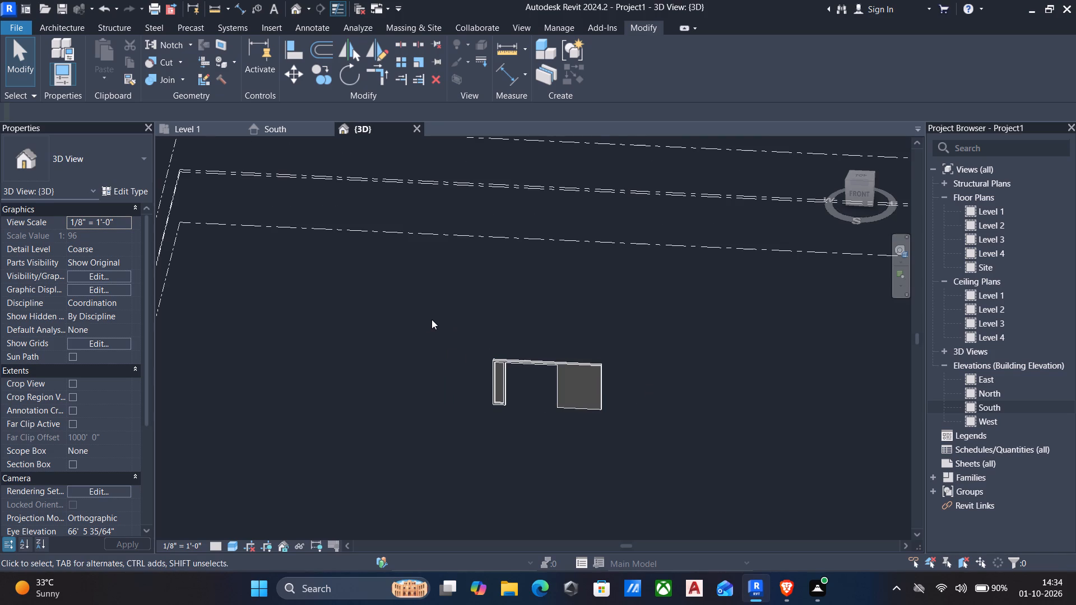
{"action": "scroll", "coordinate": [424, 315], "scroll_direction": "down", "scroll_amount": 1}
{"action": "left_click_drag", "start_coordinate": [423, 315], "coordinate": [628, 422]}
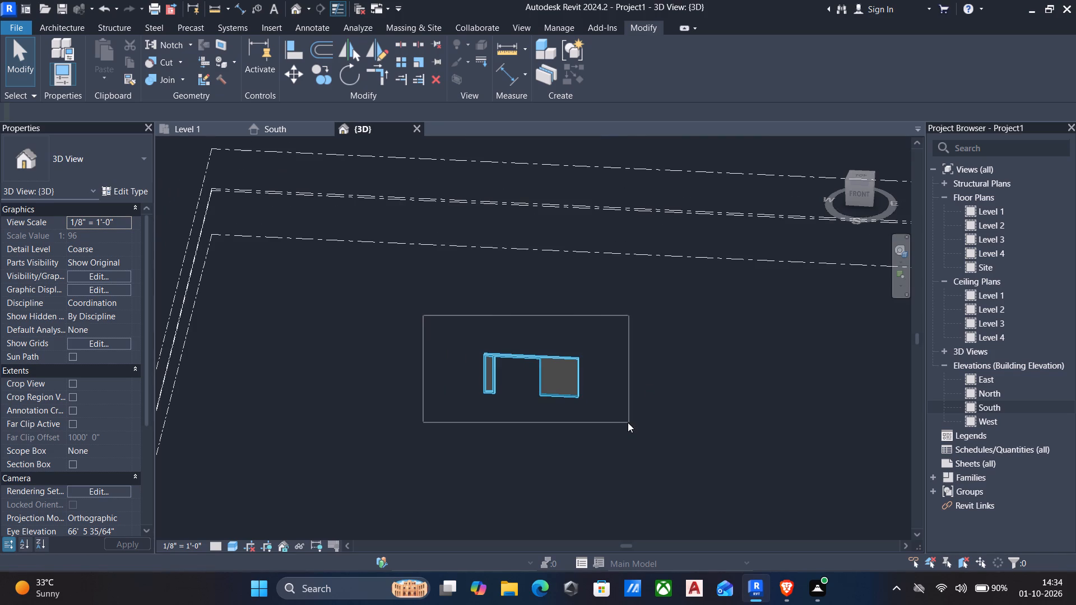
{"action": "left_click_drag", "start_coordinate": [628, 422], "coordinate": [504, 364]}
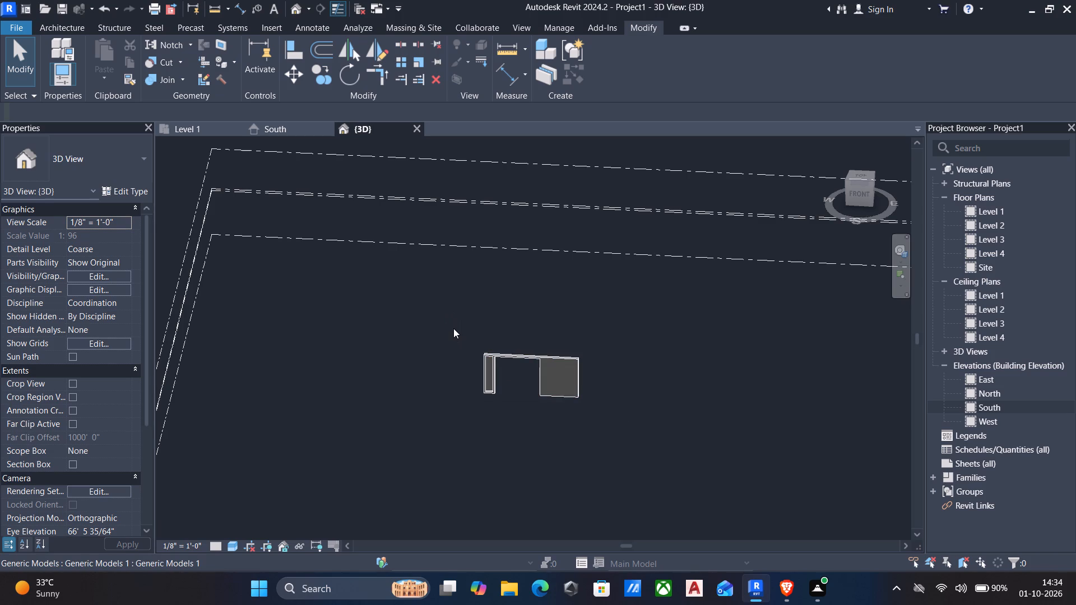
Delete the in-place Generic Models slab from the 3D view.
{"action": "left_click_drag", "start_coordinate": [454, 328], "coordinate": [591, 417]}
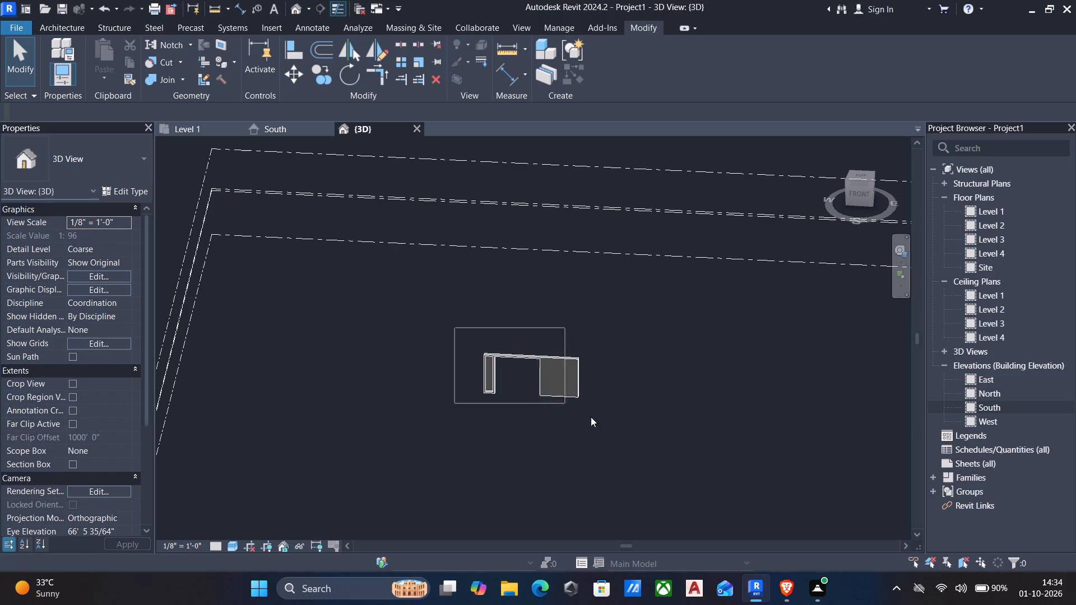
{"action": "left_click_drag", "start_coordinate": [591, 417], "coordinate": [486, 325]}
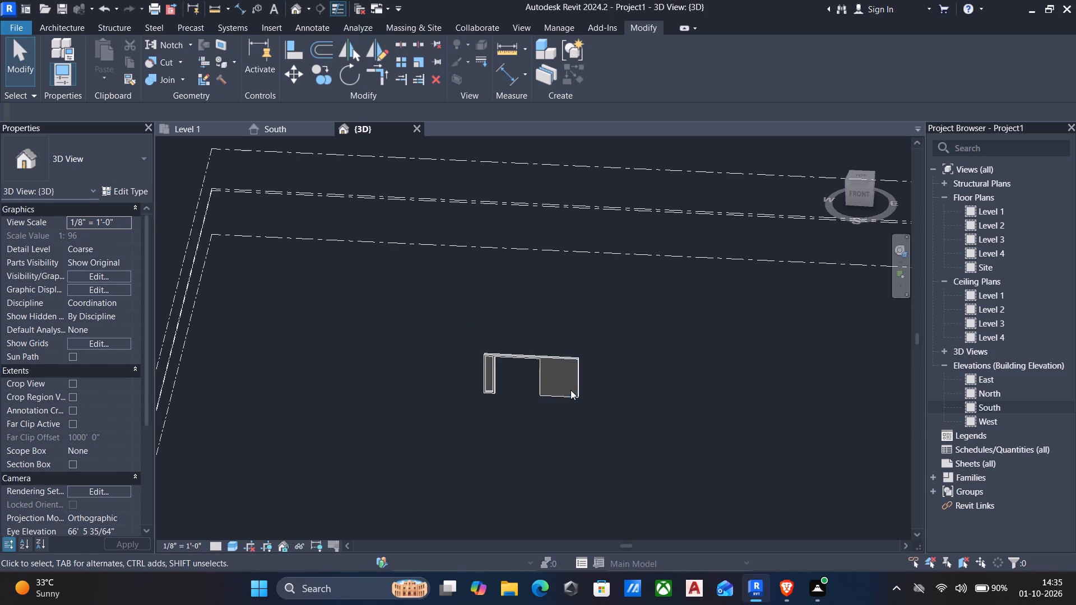
{"action": "scroll", "coordinate": [618, 394], "scroll_direction": "up", "scroll_amount": 3}
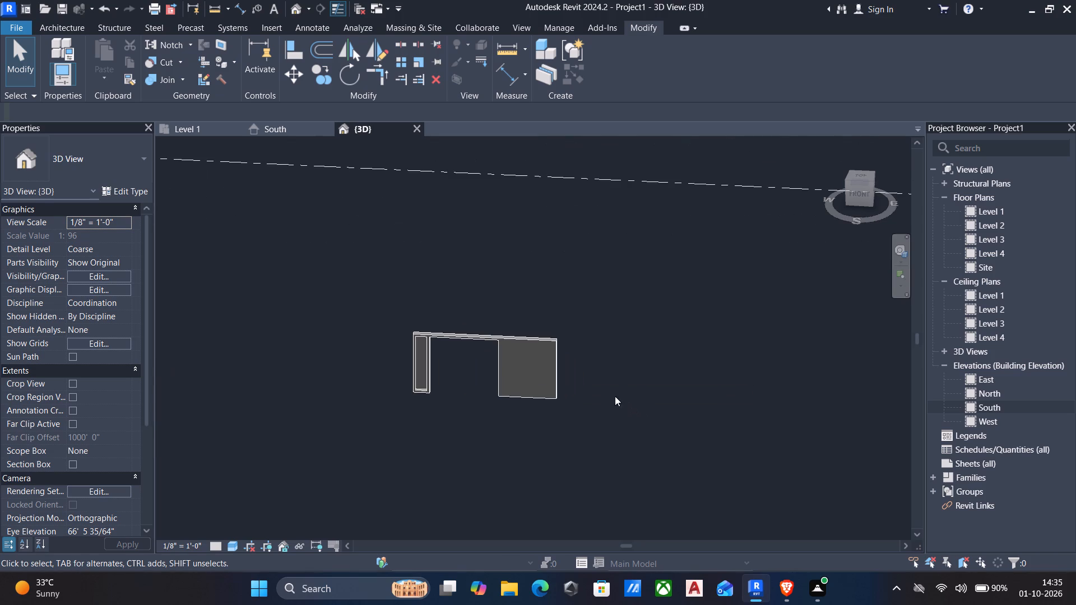
{"action": "scroll", "coordinate": [618, 357], "scroll_direction": "up", "scroll_amount": 4}
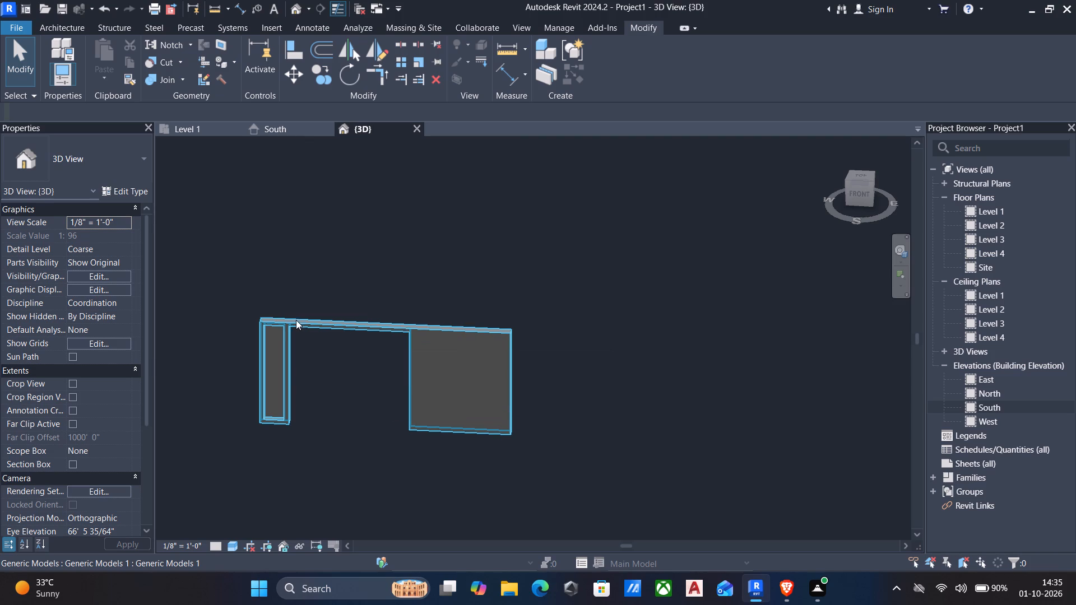
{"action": "scroll", "coordinate": [296, 320], "scroll_direction": "down", "scroll_amount": 2}
{"action": "middle_click_drag", "start_coordinate": [379, 315], "coordinate": [587, 332]}
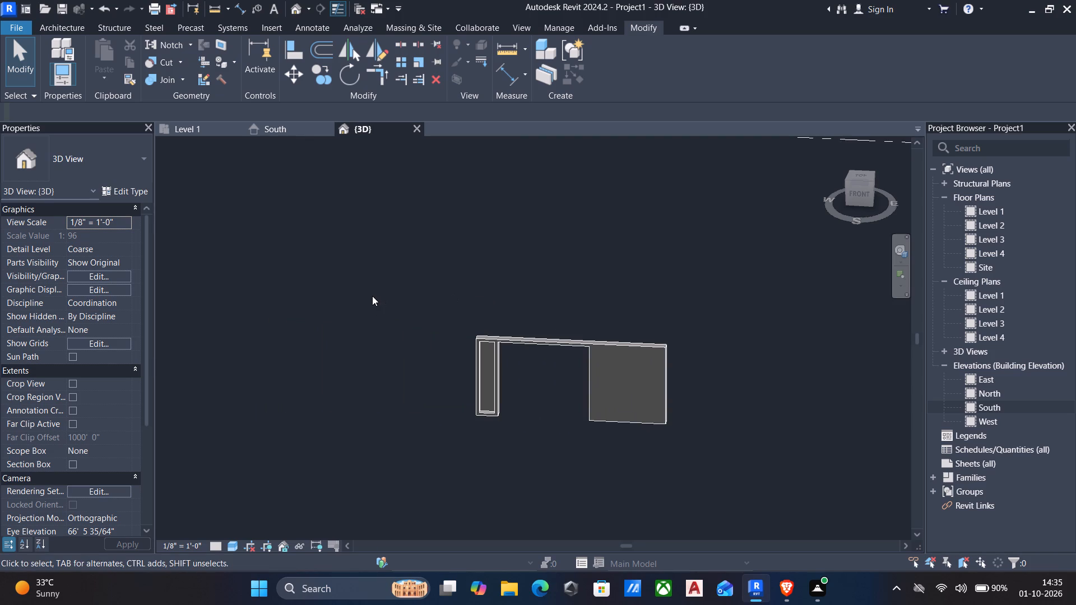
{"action": "left_click_drag", "start_coordinate": [397, 282], "coordinate": [595, 418]}
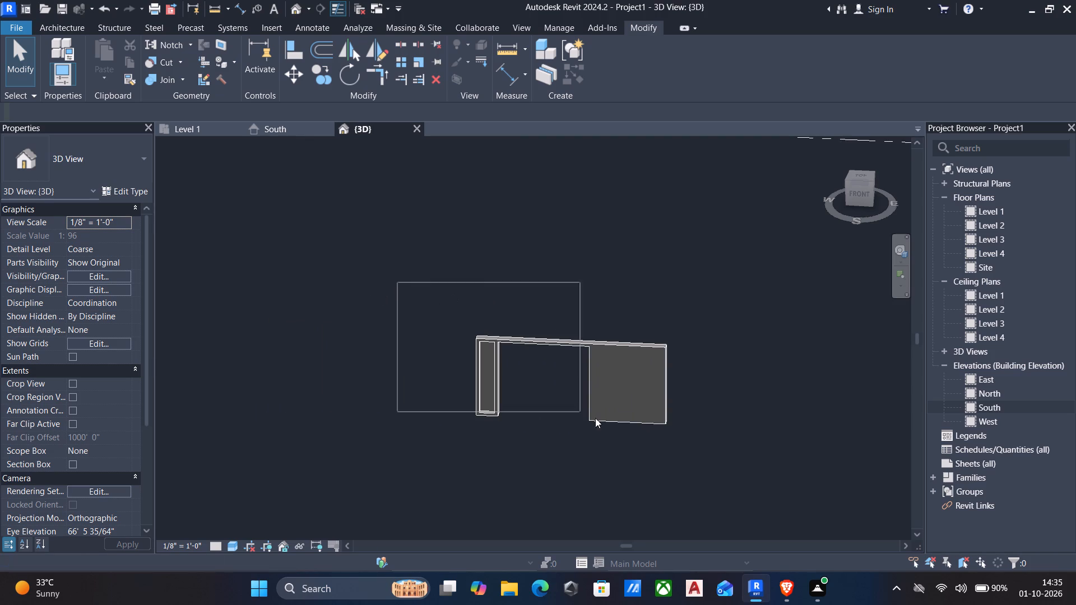
{"action": "left_click_drag", "start_coordinate": [595, 418], "coordinate": [733, 471]}
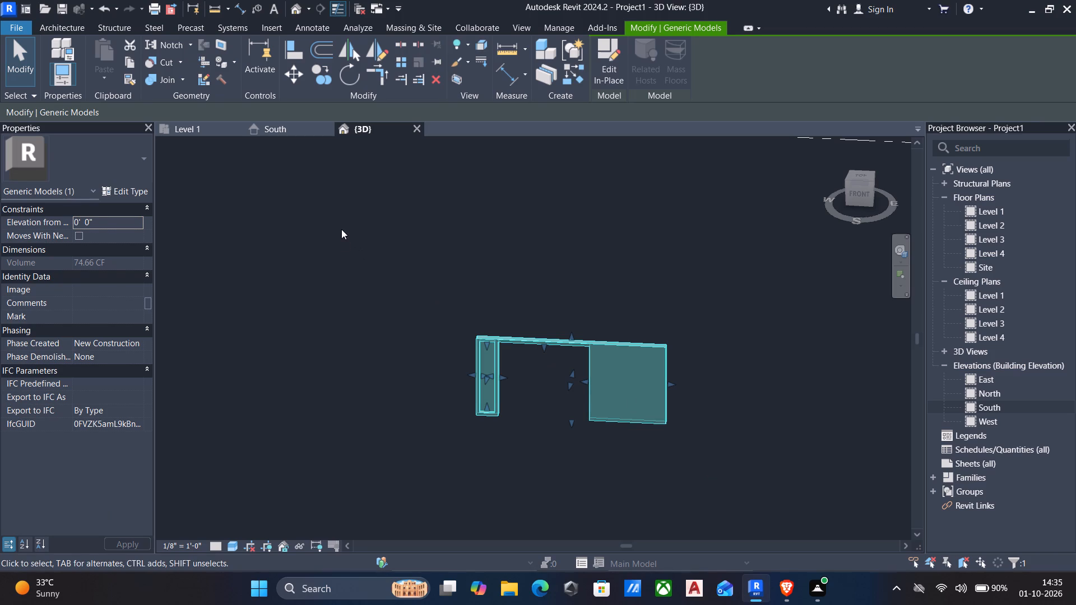
{"action": "key", "text": "Delete"}
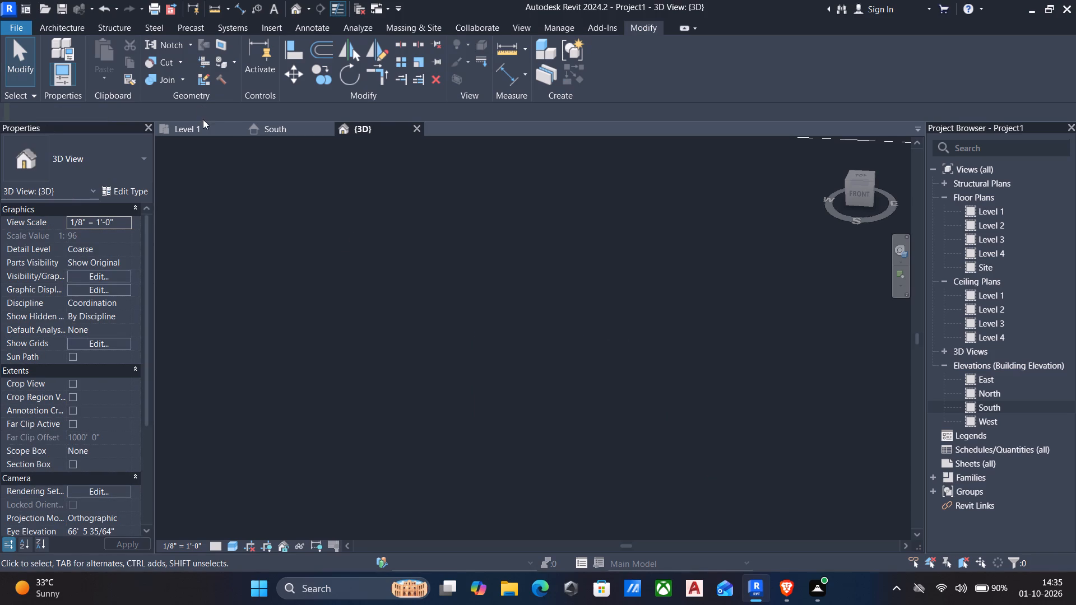
On the Level 1 plan, draw a 40' by 25' rectangle of 9" walls up to Level 2.
{"action": "left_click", "coordinate": [194, 129]}
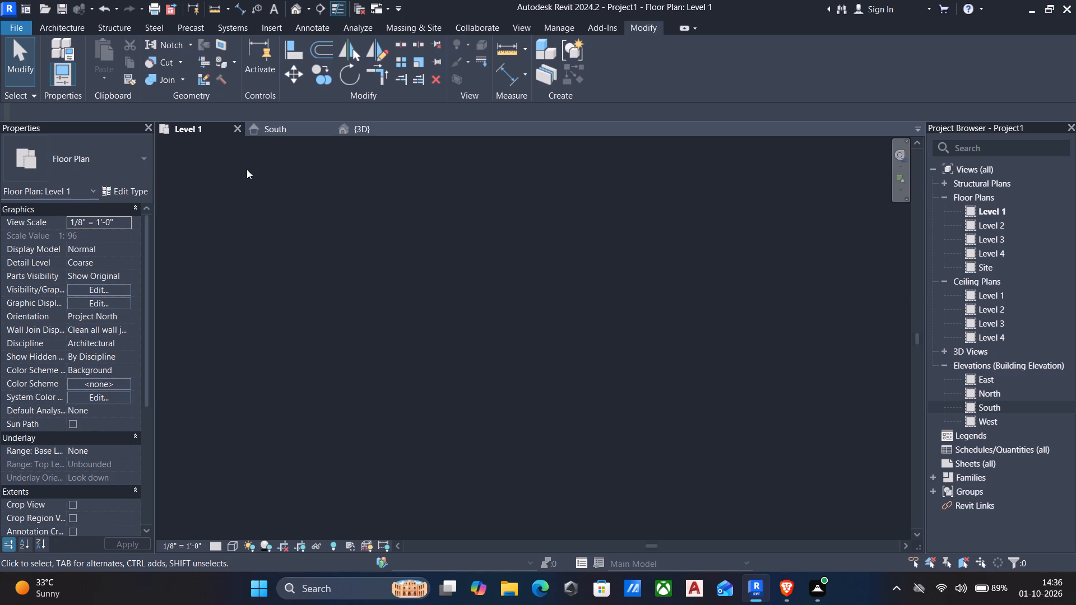
{"action": "key", "text": "w"}
{"action": "type", "text": "aa"}
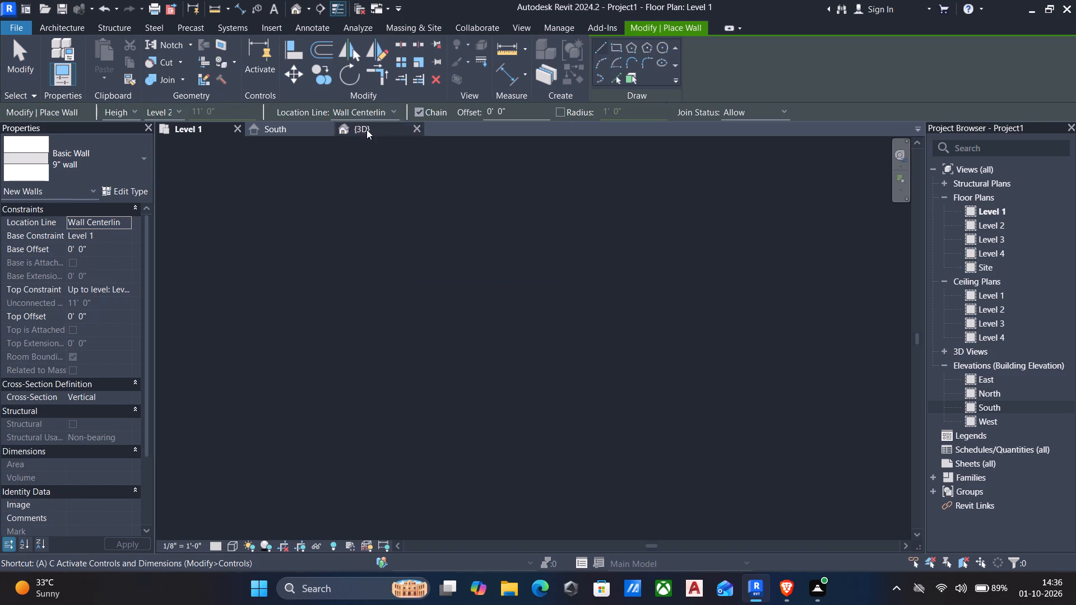
{"action": "left_click", "coordinate": [420, 268]}
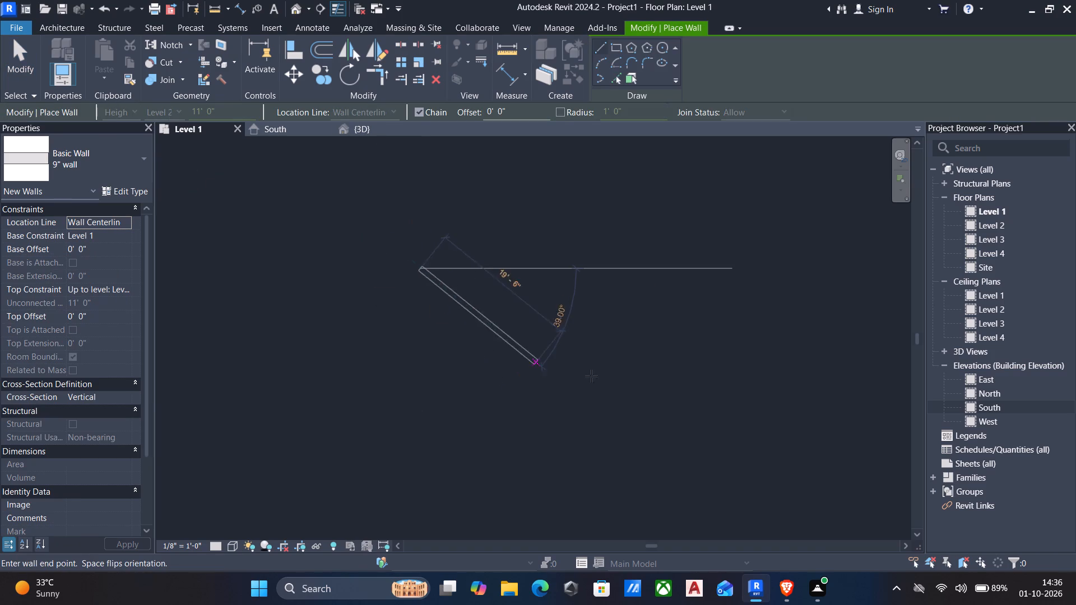
{"action": "key", "text": "Escape"}
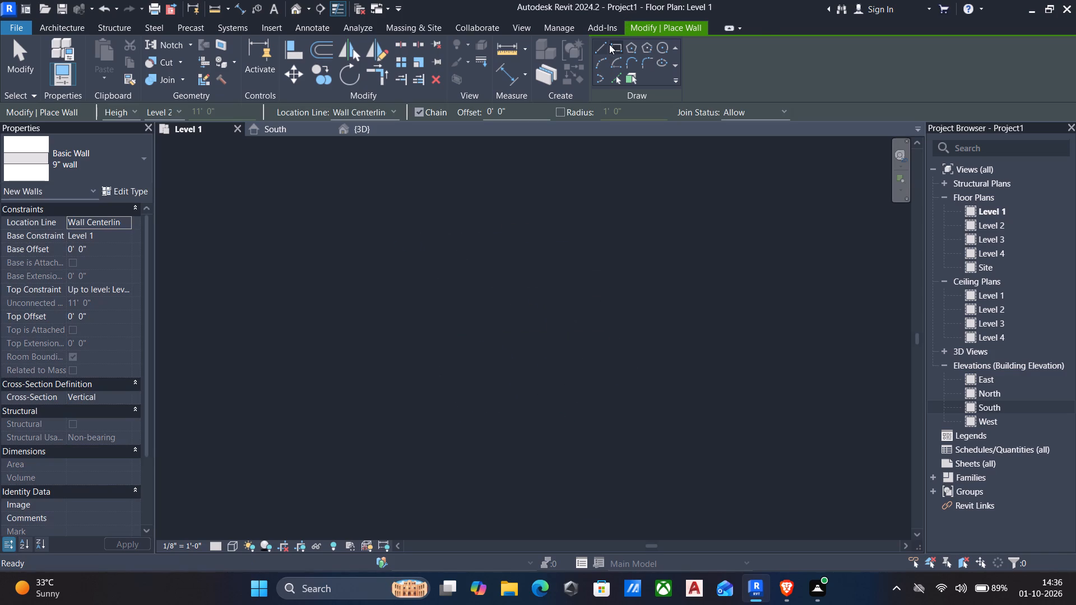
{"action": "left_click", "coordinate": [613, 49]}
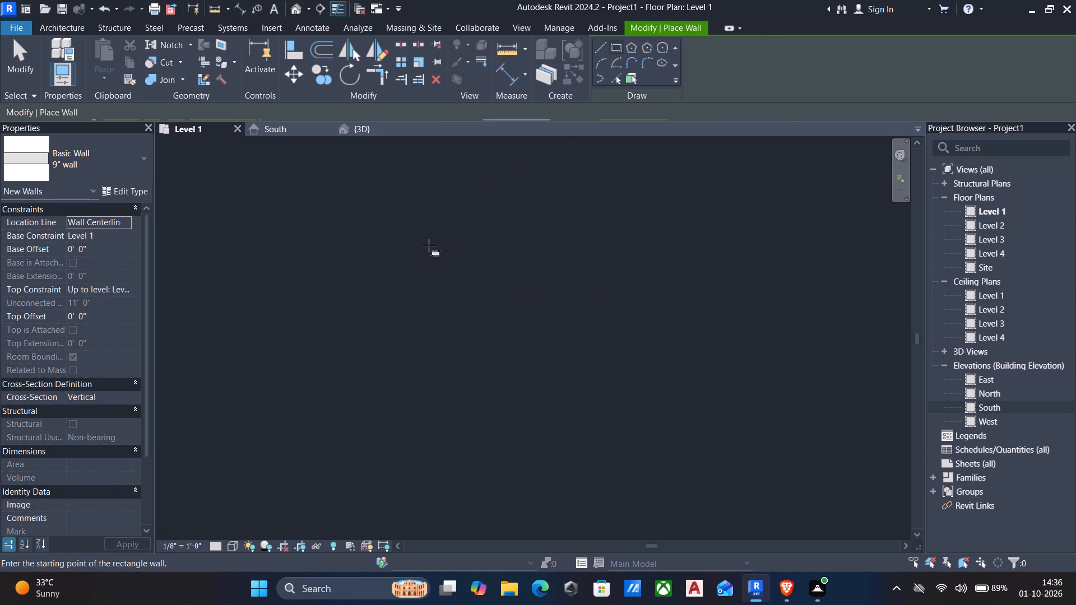
{"action": "left_click", "coordinate": [403, 255]}
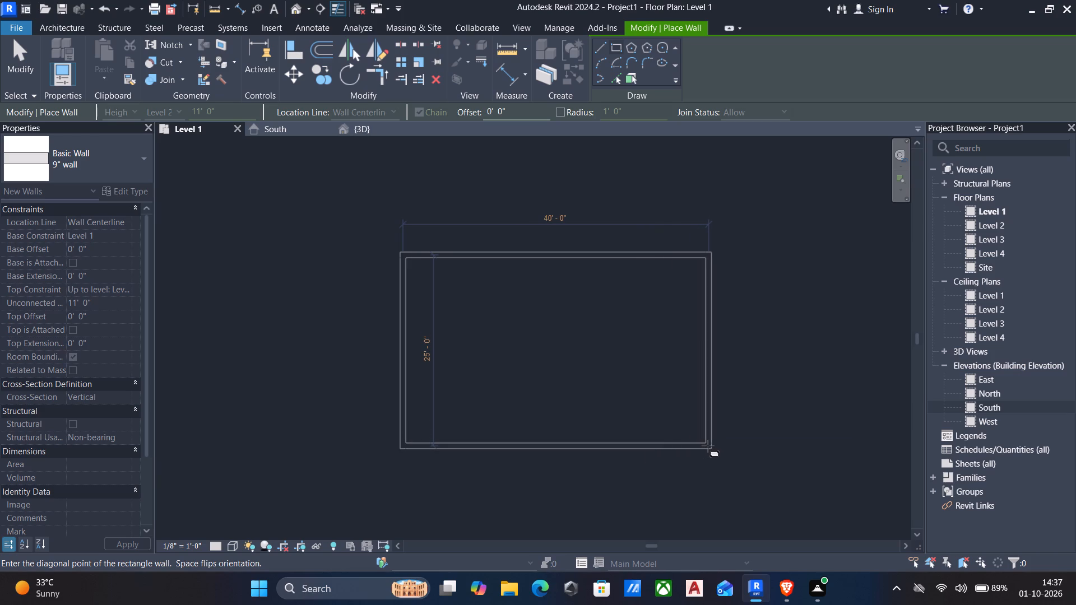
{"action": "left_click", "coordinate": [708, 446]}
{"action": "key", "text": "Escape"}
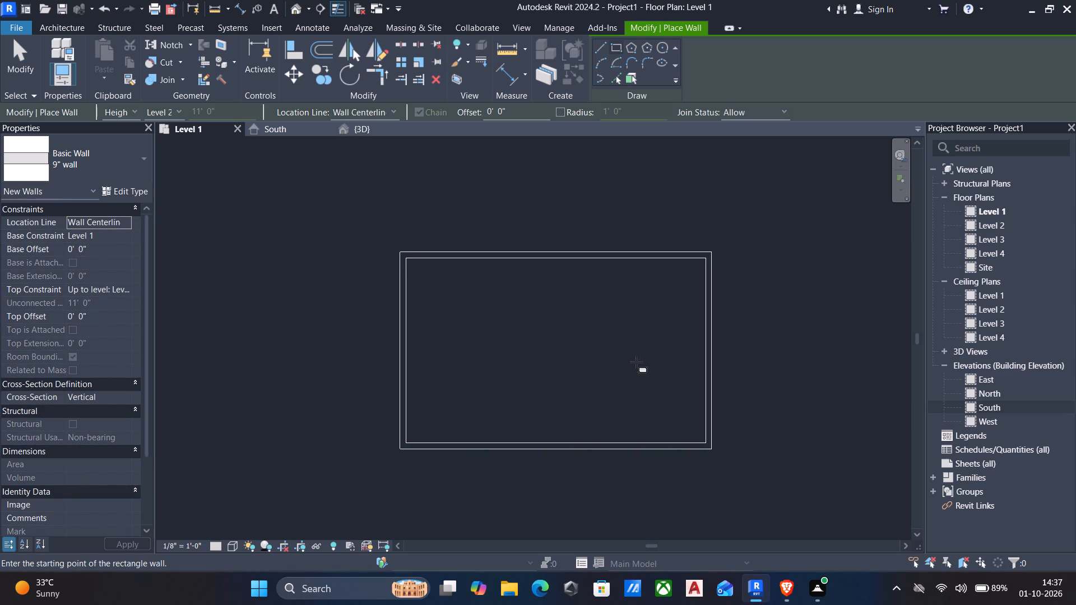
{"action": "middle_click_drag", "start_coordinate": [637, 361], "coordinate": [684, 282]}
{"action": "middle_click_drag", "start_coordinate": [711, 266], "coordinate": [691, 277]}
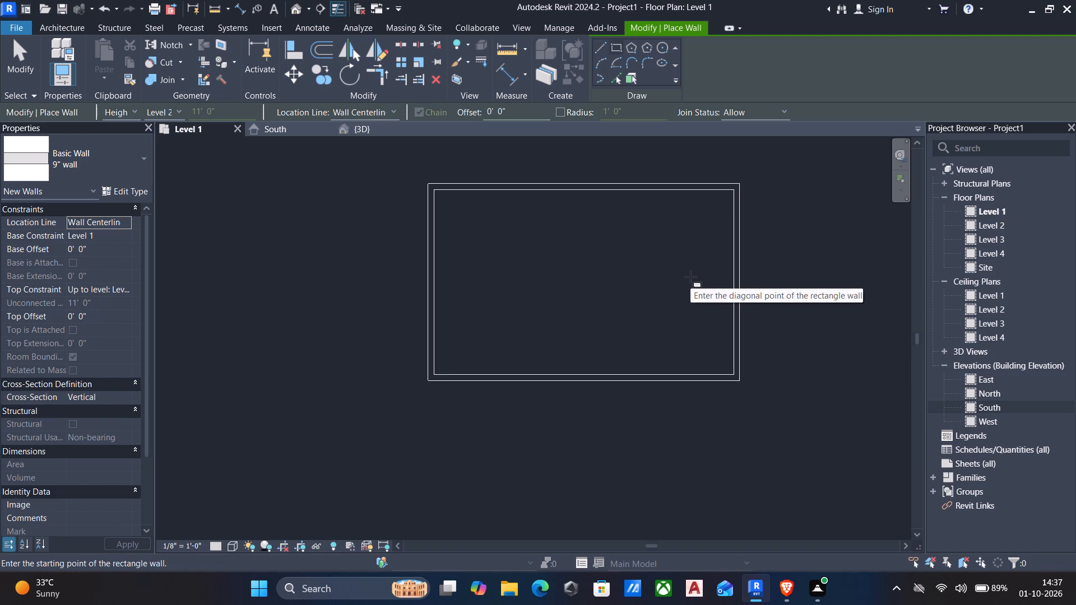
{"action": "key", "text": "Escape"}
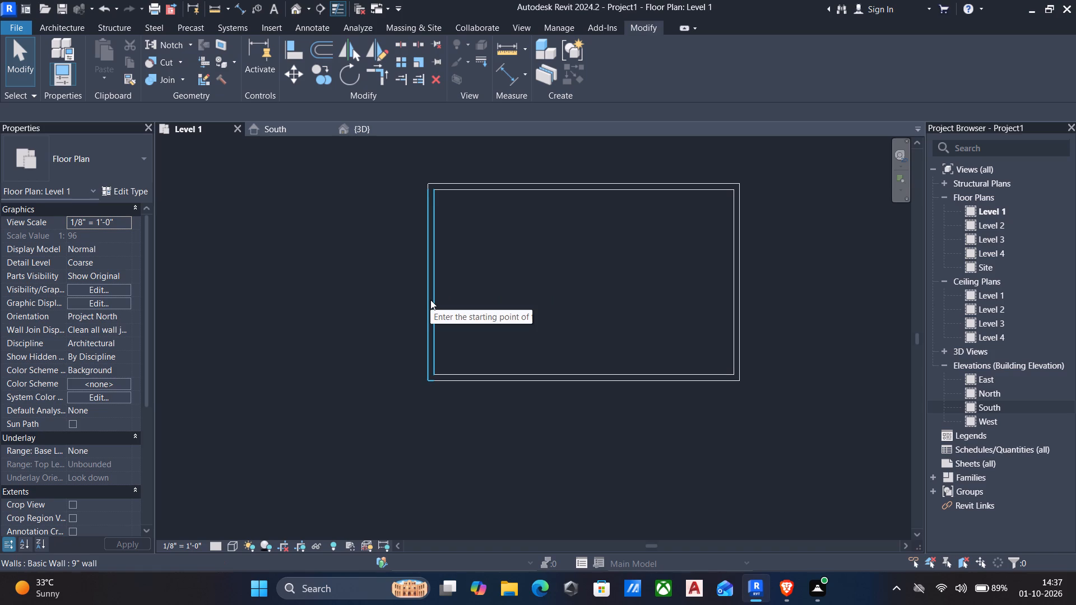
Draw 9" walls about 12' 10 1/2" east from the west wall, 9' above the south wall, then south to meet it.
{"action": "key", "text": "w"}
{"action": "key", "text": "a"}
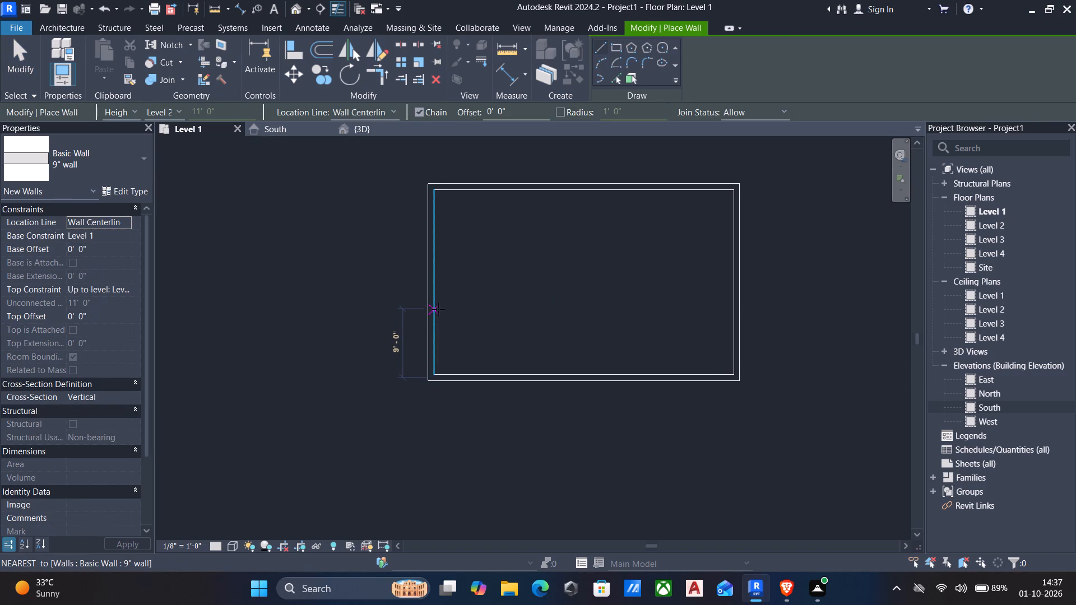
{"action": "left_click", "coordinate": [438, 309]}
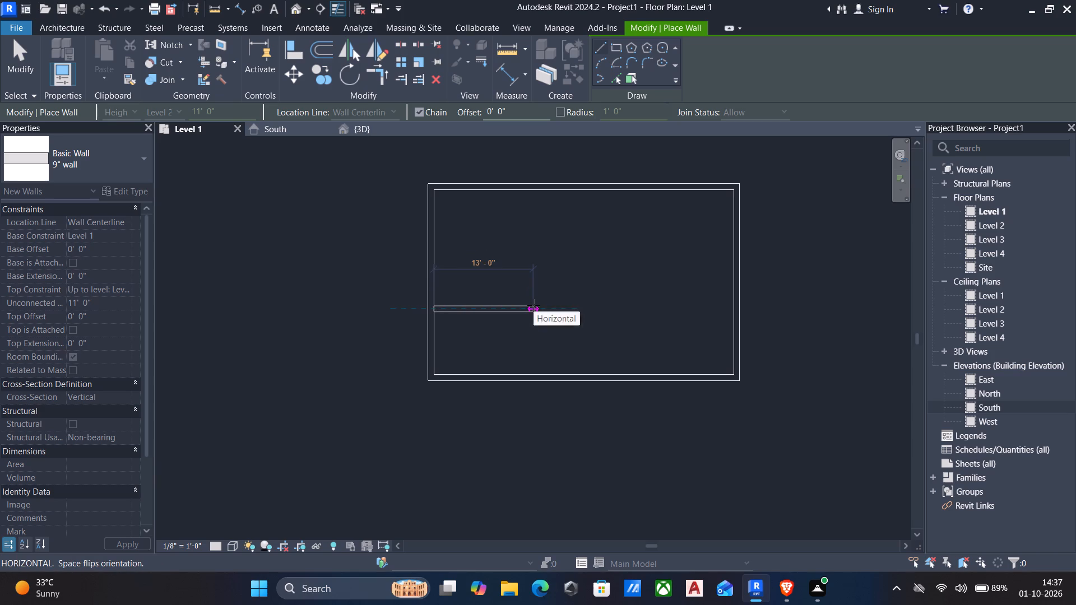
{"action": "left_click", "coordinate": [528, 305]}
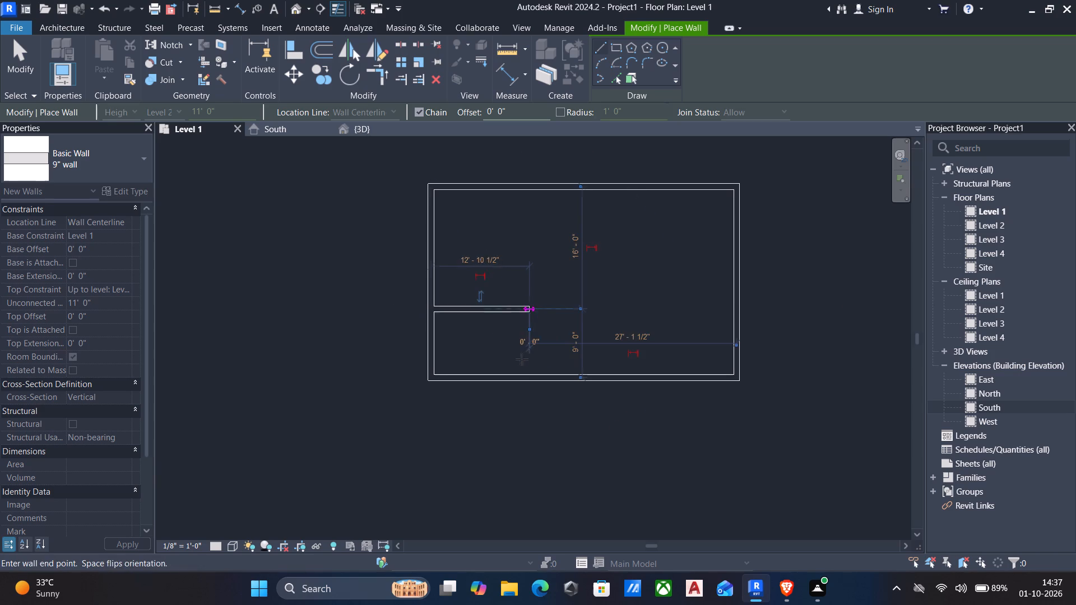
{"action": "left_click", "coordinate": [524, 381]}
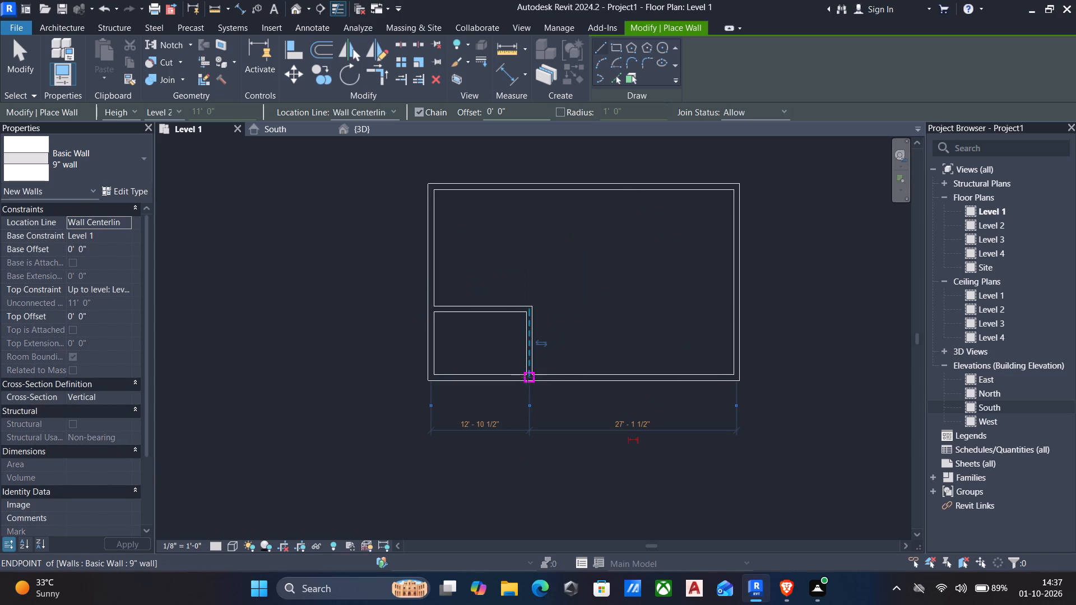
{"action": "key", "text": "Escape"}
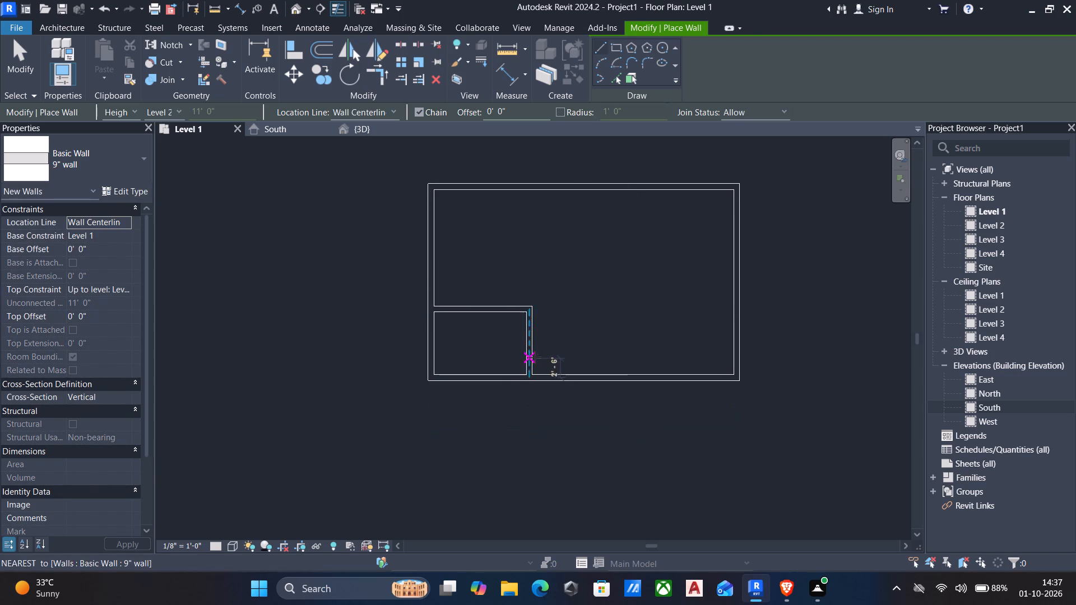
{"action": "key", "text": "Escape"}
Trim the west and south outer walls to the new inner walls, removing the southwest corner for an L-shaped outline.
{"action": "type", "text": "tr"}
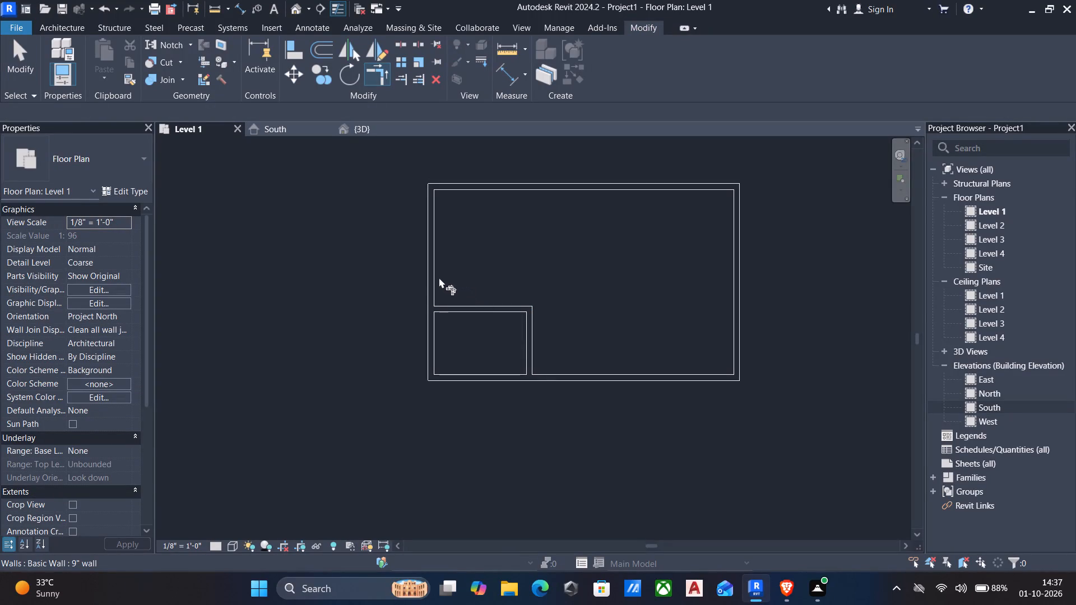
{"action": "left_click", "coordinate": [428, 283]}
{"action": "left_click", "coordinate": [477, 310]}
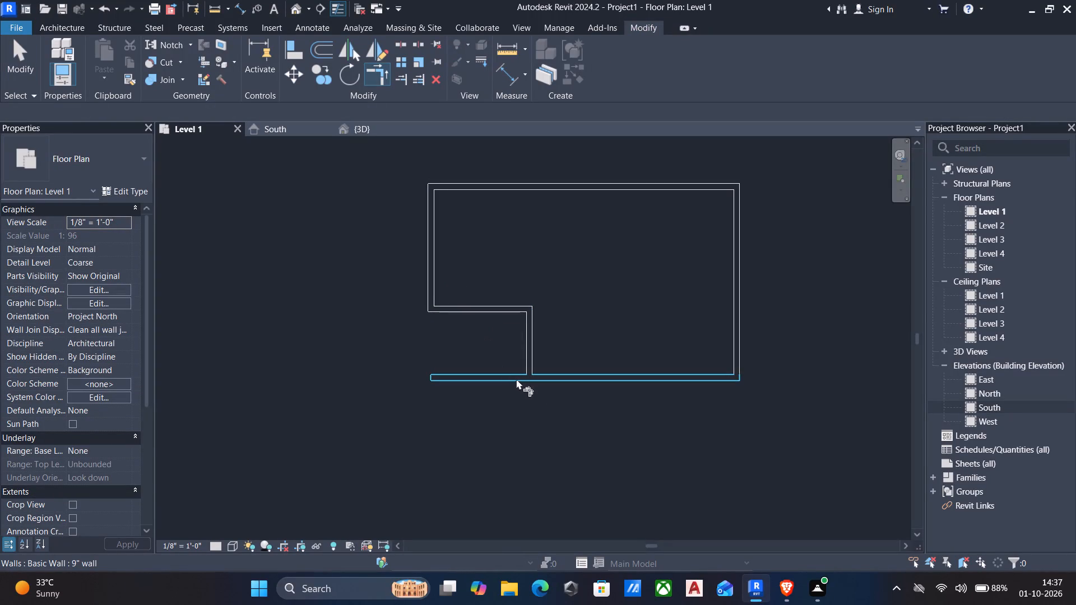
{"action": "left_click", "coordinate": [552, 372]}
{"action": "left_click", "coordinate": [525, 351]}
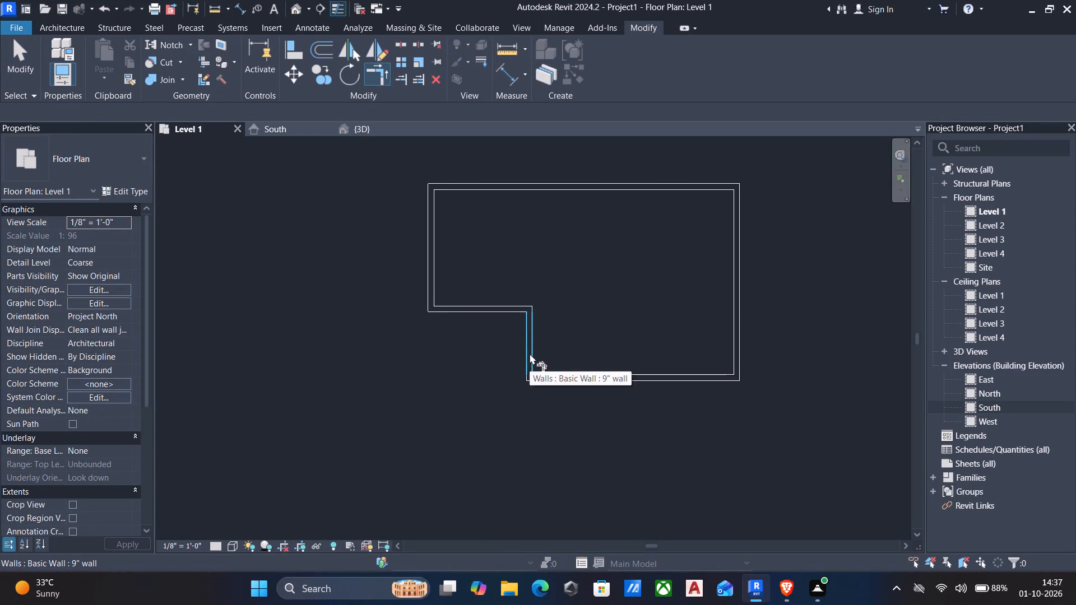
{"action": "key", "text": "Escape"}
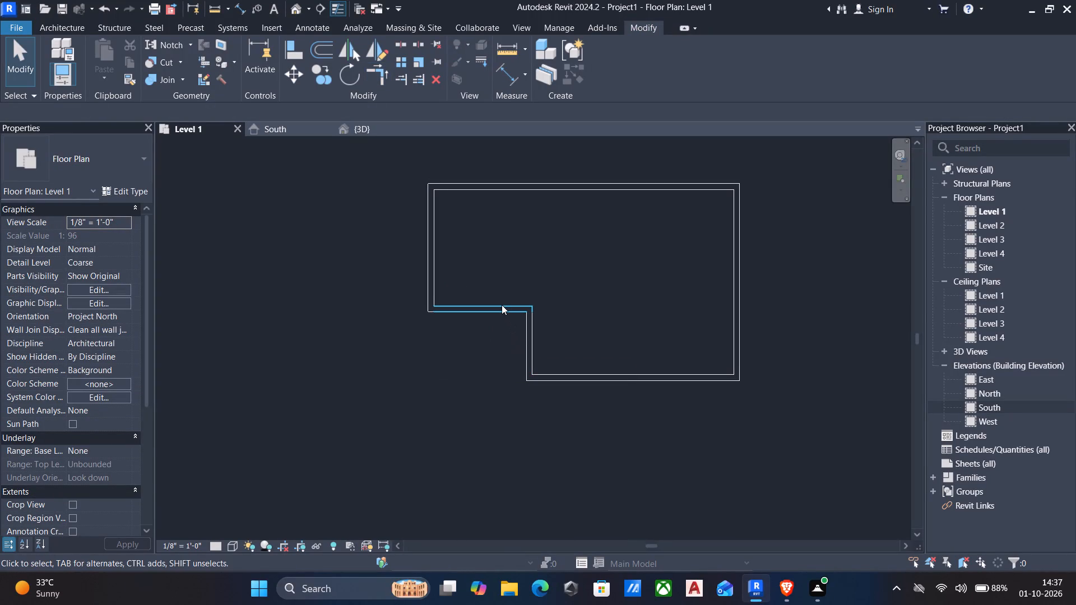
{"action": "key", "text": "Escape"}
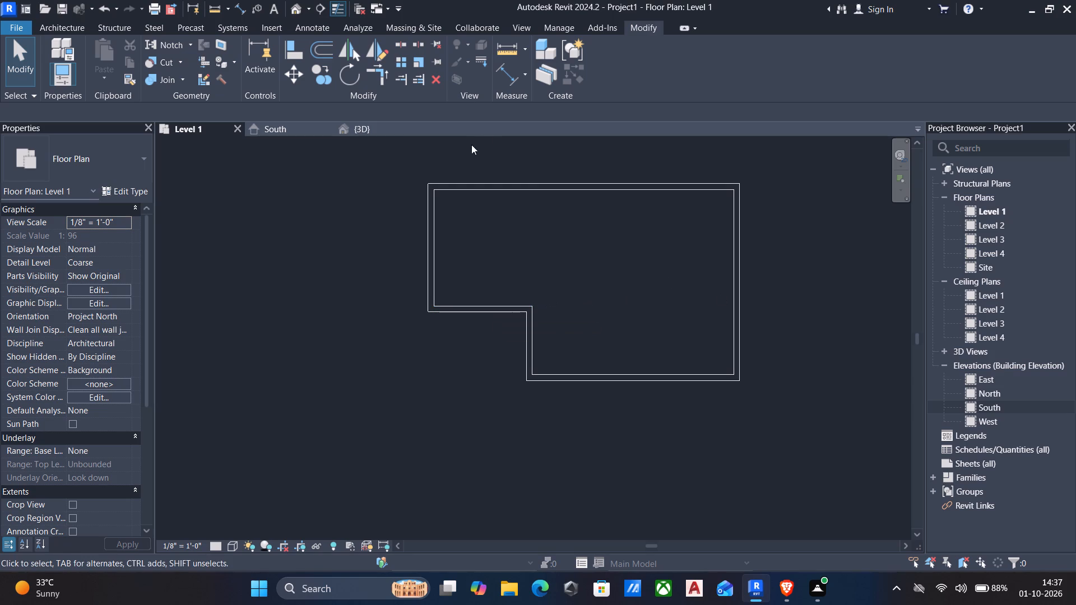
Start a Roof by Footprint from the Level 1 plan and assign it to Level 2.
{"action": "left_click", "coordinate": [356, 130]}
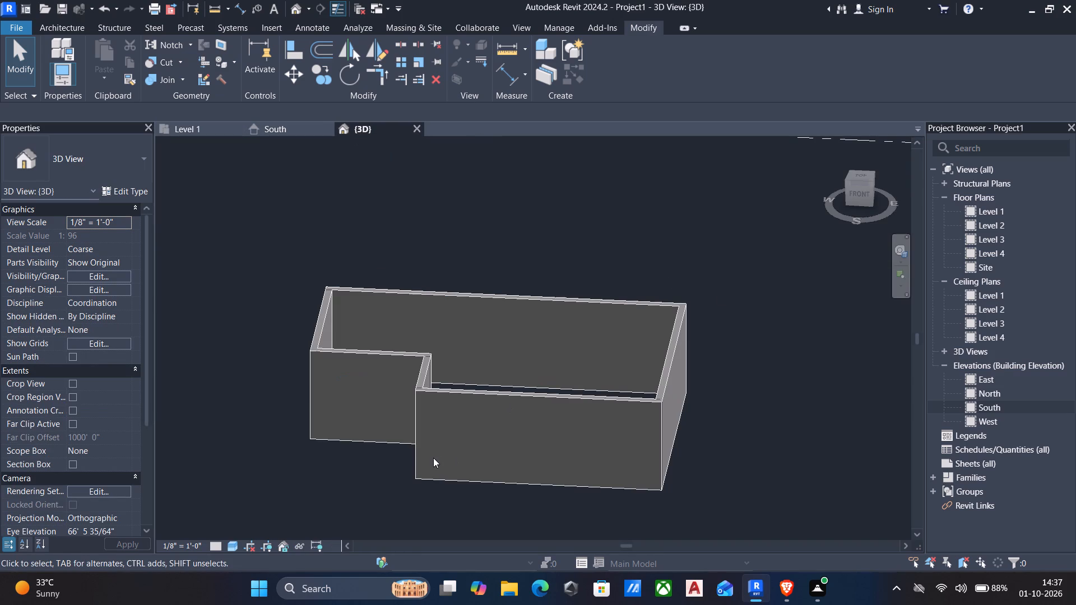
{"action": "middle_click_drag", "start_coordinate": [422, 452], "coordinate": [420, 415], "text": "shift"}
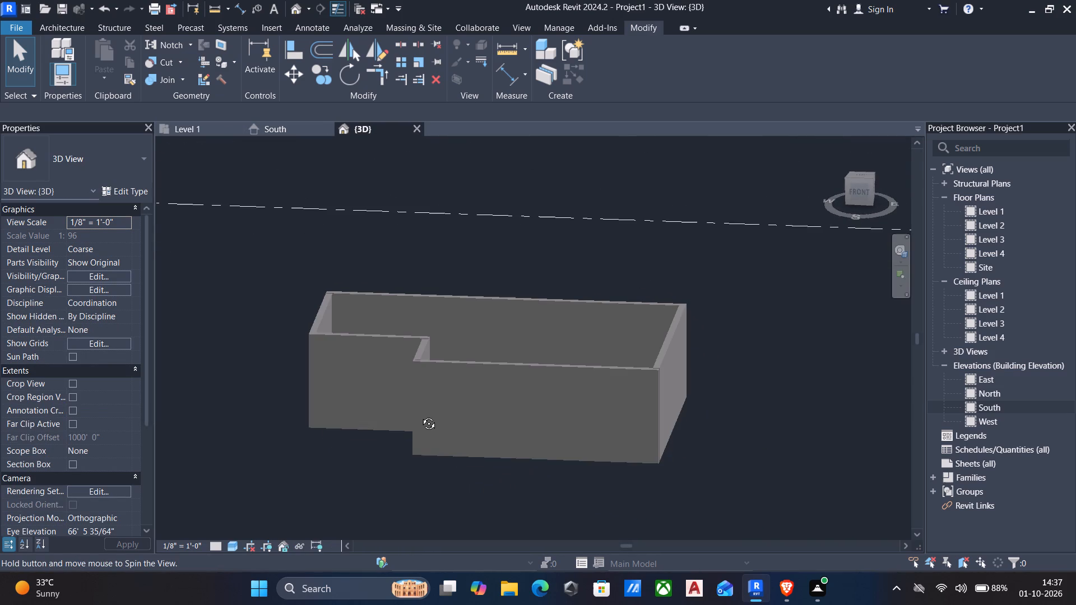
{"action": "middle_click_drag", "start_coordinate": [420, 415], "coordinate": [422, 434], "text": "shift"}
{"action": "scroll", "coordinate": [422, 436], "scroll_direction": "down", "scroll_amount": 2}
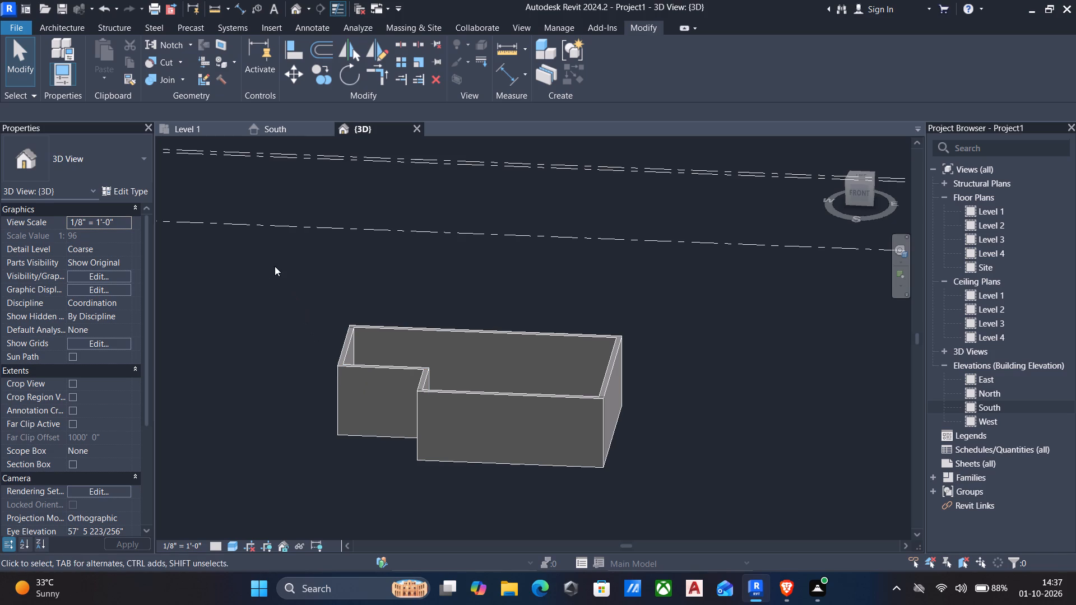
{"action": "left_click", "coordinate": [191, 125]}
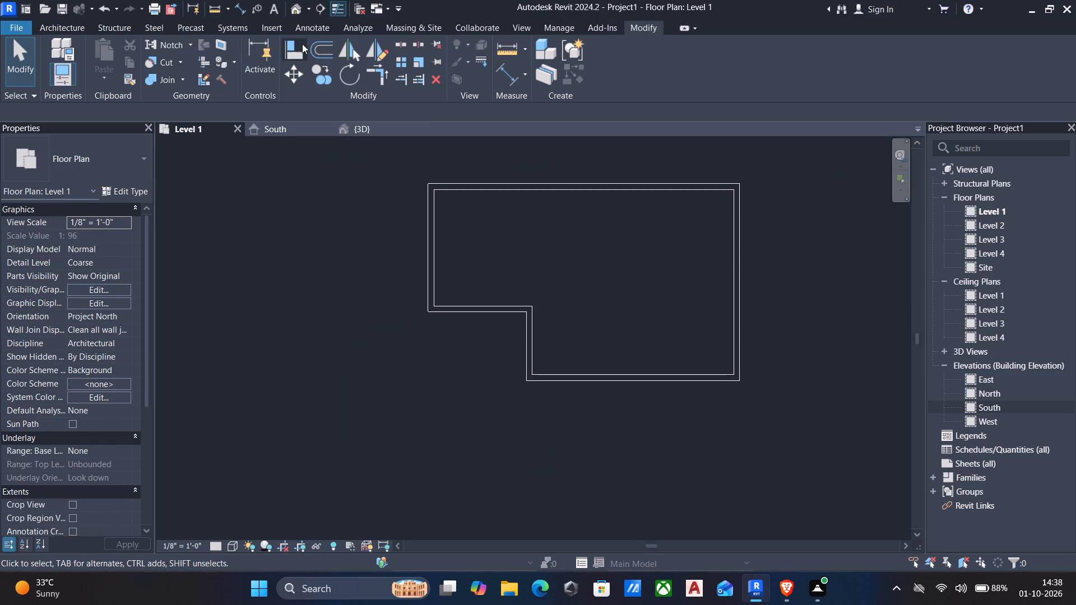
{"action": "left_click", "coordinate": [61, 21]}
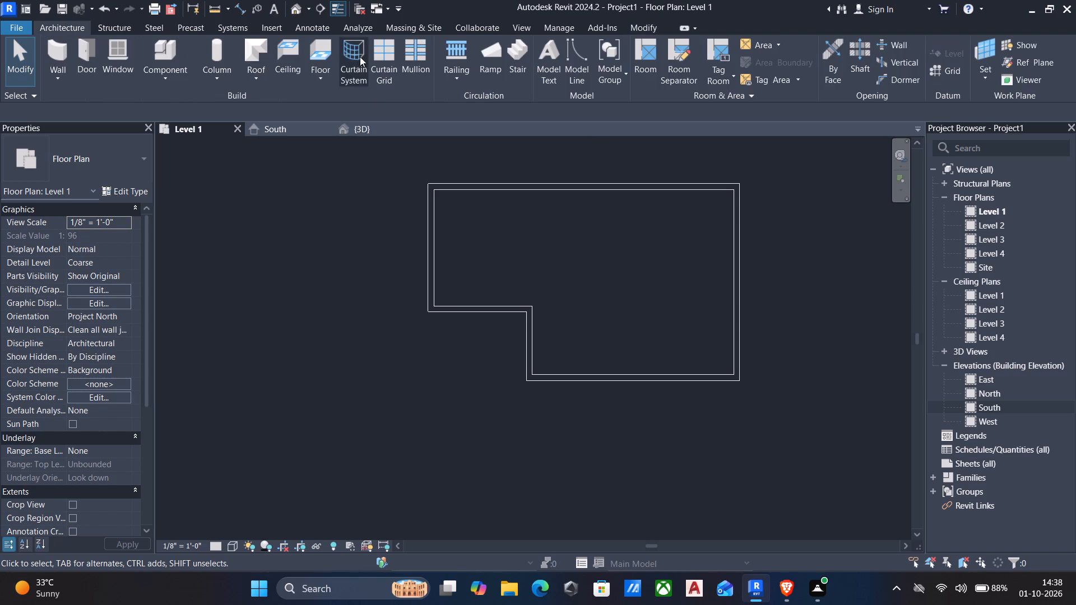
{"action": "left_click", "coordinate": [256, 80]}
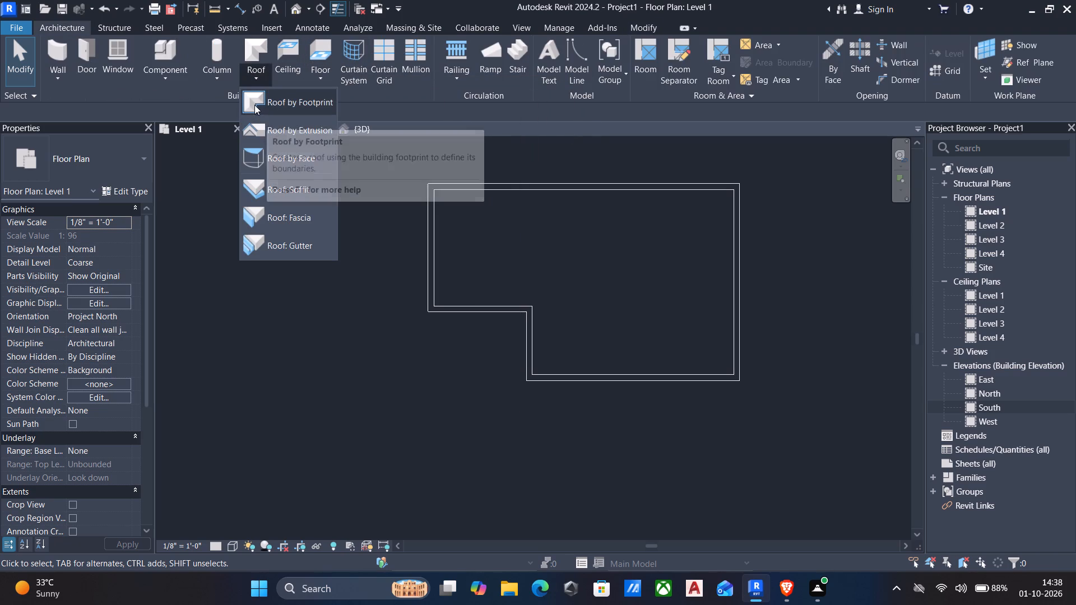
{"action": "left_click", "coordinate": [268, 103]}
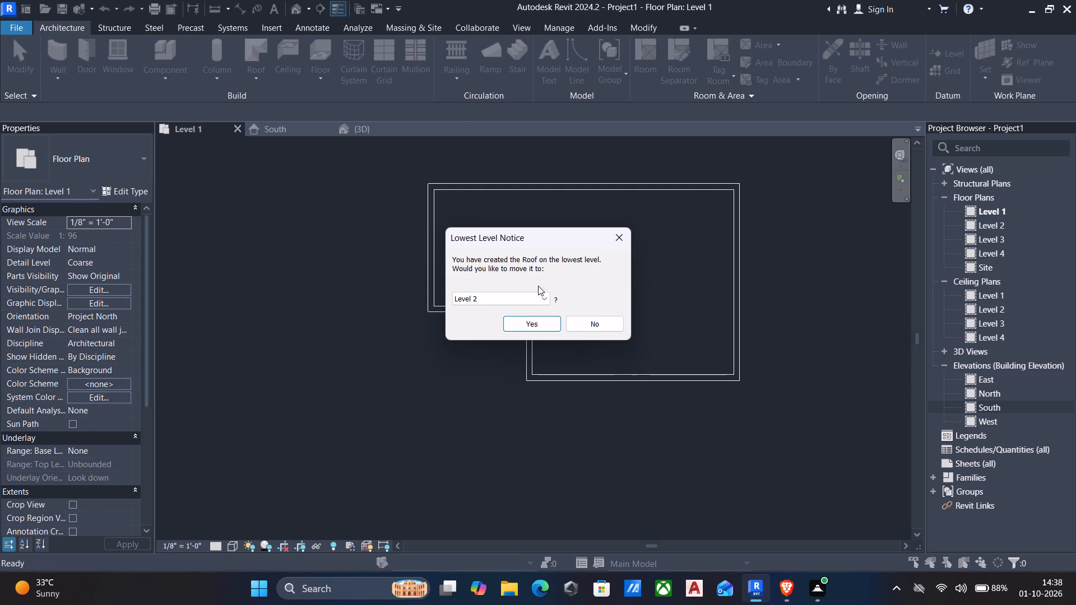
{"action": "left_click", "coordinate": [542, 317]}
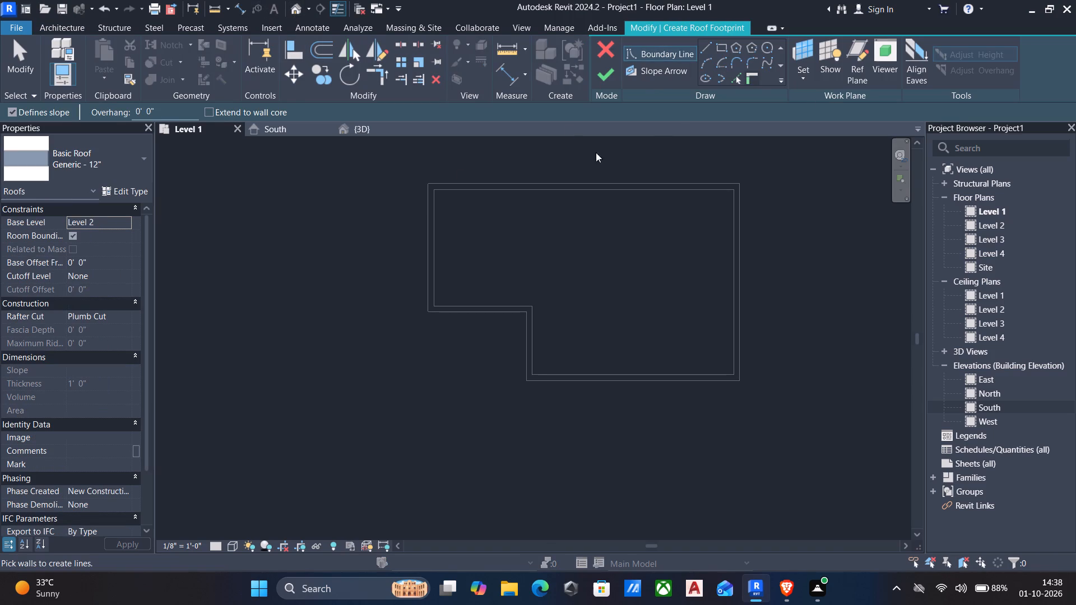
Sketch straight slope-defining roof boundary lines along the outer faces of the west wall and the two notch walls.
{"action": "left_click", "coordinate": [704, 48]}
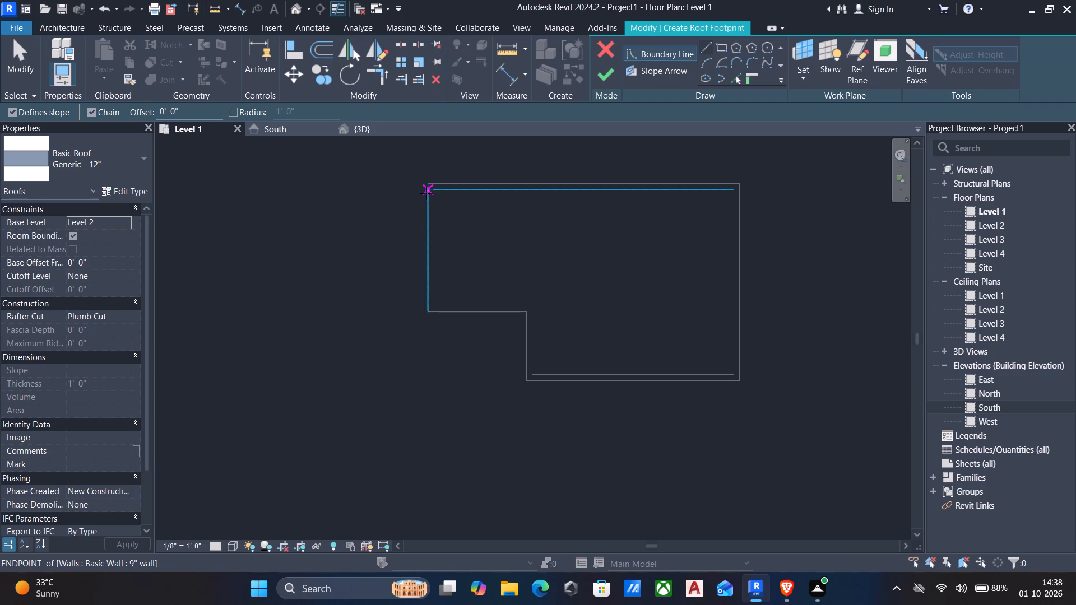
{"action": "left_click", "coordinate": [426, 195]}
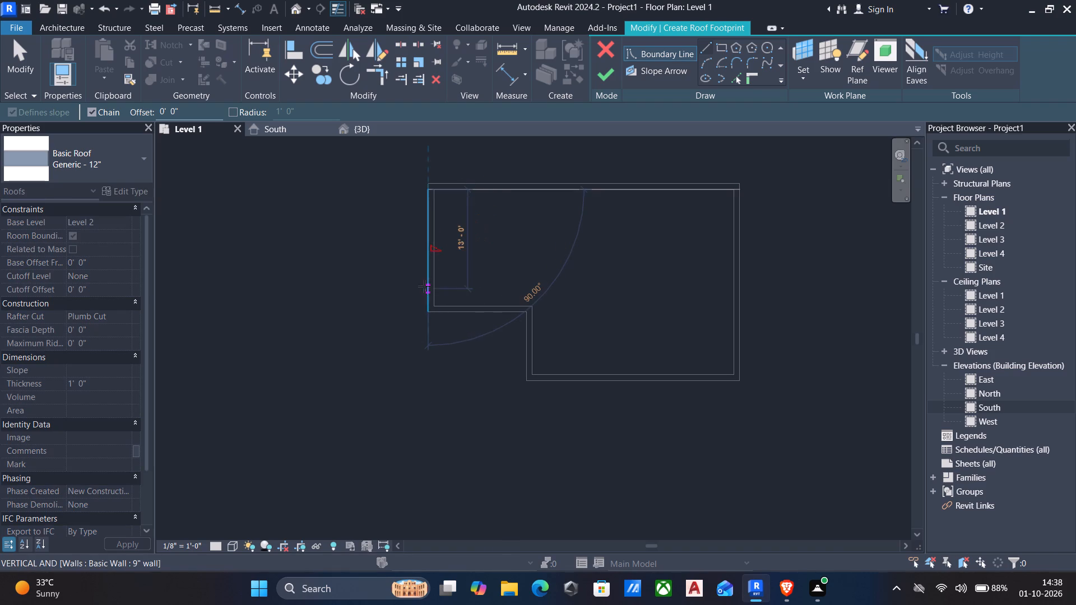
{"action": "left_click", "coordinate": [424, 275]}
{"action": "key", "text": "Escape"}
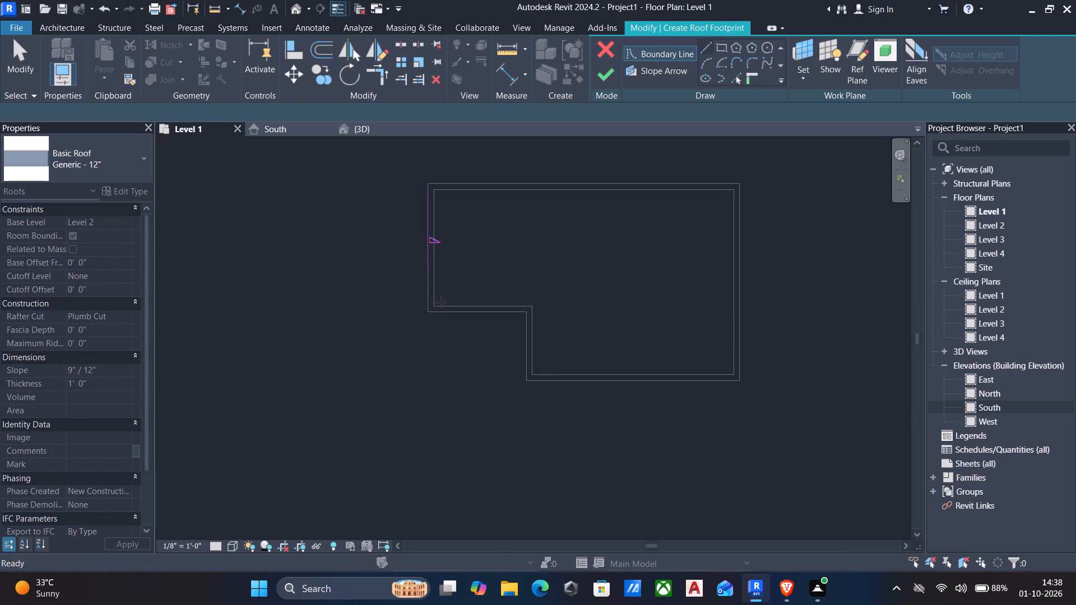
{"action": "scroll", "coordinate": [435, 313], "scroll_direction": "up", "scroll_amount": 4}
{"action": "left_click", "coordinate": [432, 314]}
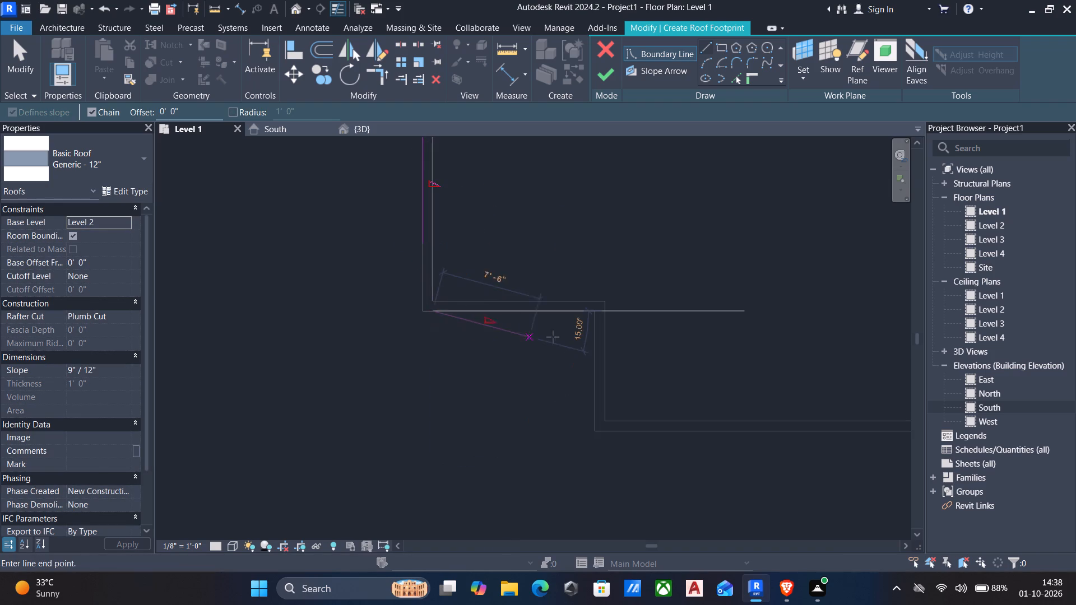
{"action": "left_click", "coordinate": [551, 309]}
{"action": "key", "text": "Escape"}
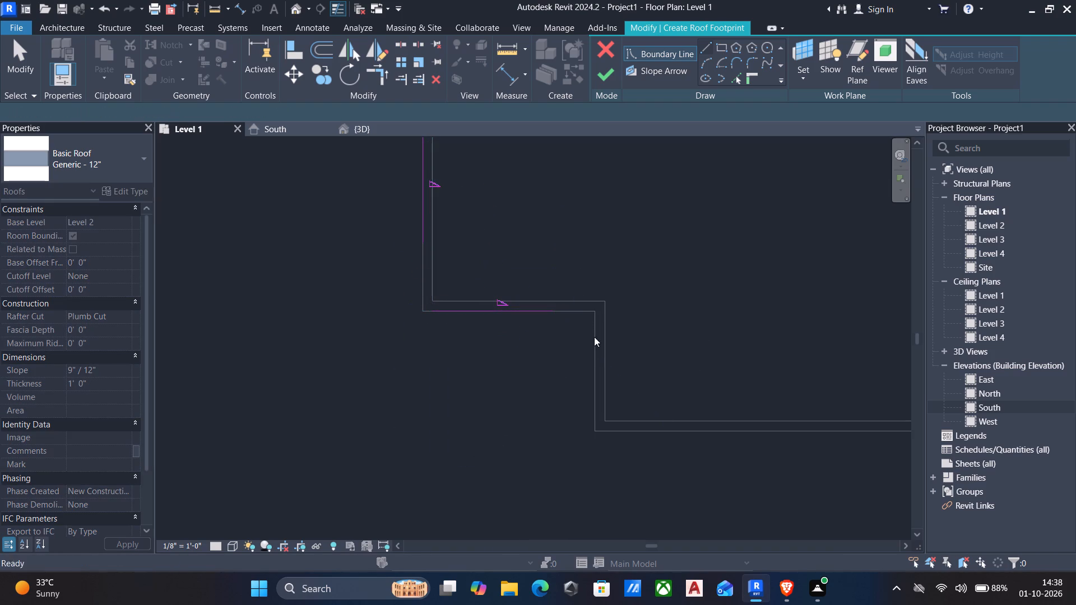
{"action": "left_click", "coordinate": [594, 338]}
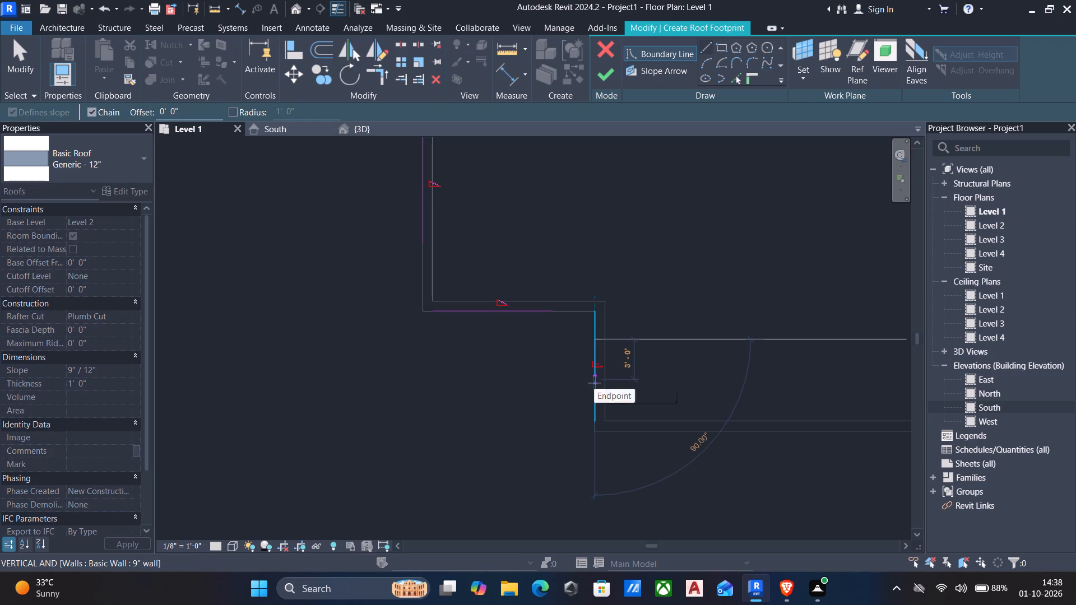
{"action": "left_click", "coordinate": [595, 384]}
{"action": "key", "text": "Escape"}
Sketch slope-defining roof boundary lines along the outer faces of the south, east and north walls.
{"action": "scroll", "coordinate": [607, 384], "scroll_direction": "down", "scroll_amount": 1}
{"action": "middle_click_drag", "start_coordinate": [605, 383], "coordinate": [514, 342]}
{"action": "scroll", "coordinate": [513, 341], "scroll_direction": "down", "scroll_amount": 1}
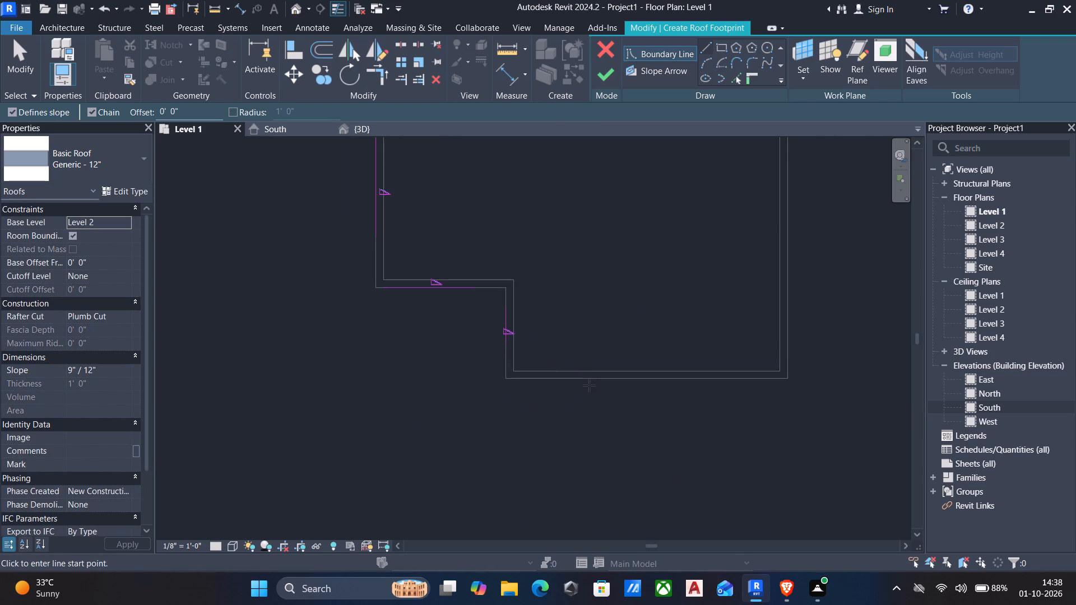
{"action": "left_click", "coordinate": [578, 380]}
{"action": "left_click", "coordinate": [706, 380]}
{"action": "key", "text": "Escape"}
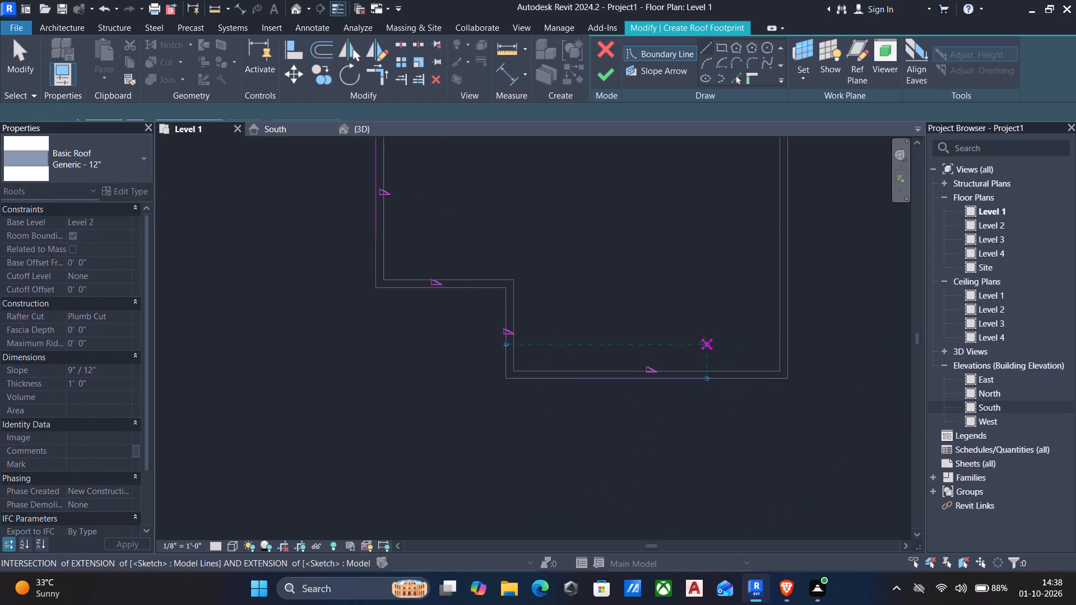
{"action": "middle_click_drag", "start_coordinate": [702, 342], "coordinate": [664, 379]}
{"action": "left_click", "coordinate": [753, 236]}
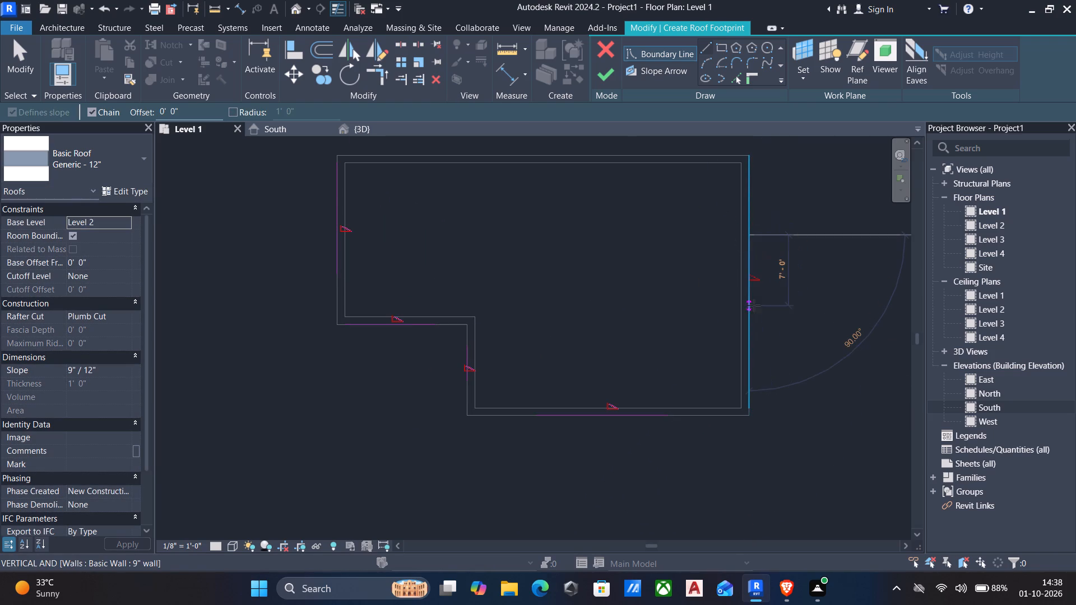
{"action": "left_click", "coordinate": [751, 310]}
{"action": "key", "text": "Escape"}
{"action": "middle_click_drag", "start_coordinate": [719, 283], "coordinate": [749, 352]}
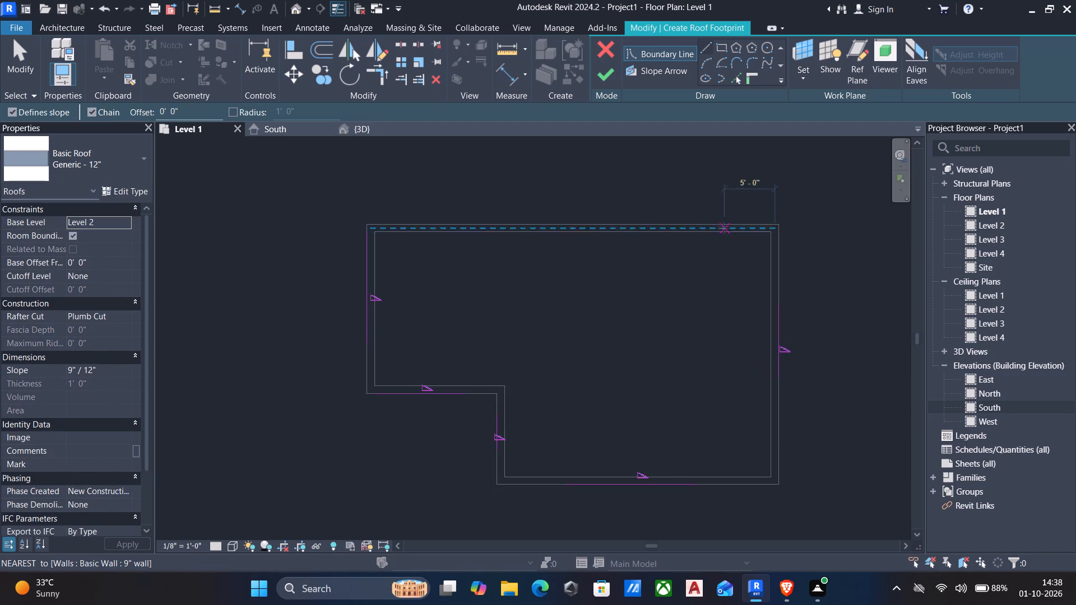
{"action": "left_click", "coordinate": [717, 225]}
{"action": "left_click", "coordinate": [579, 226]}
{"action": "key", "text": "Escape"}
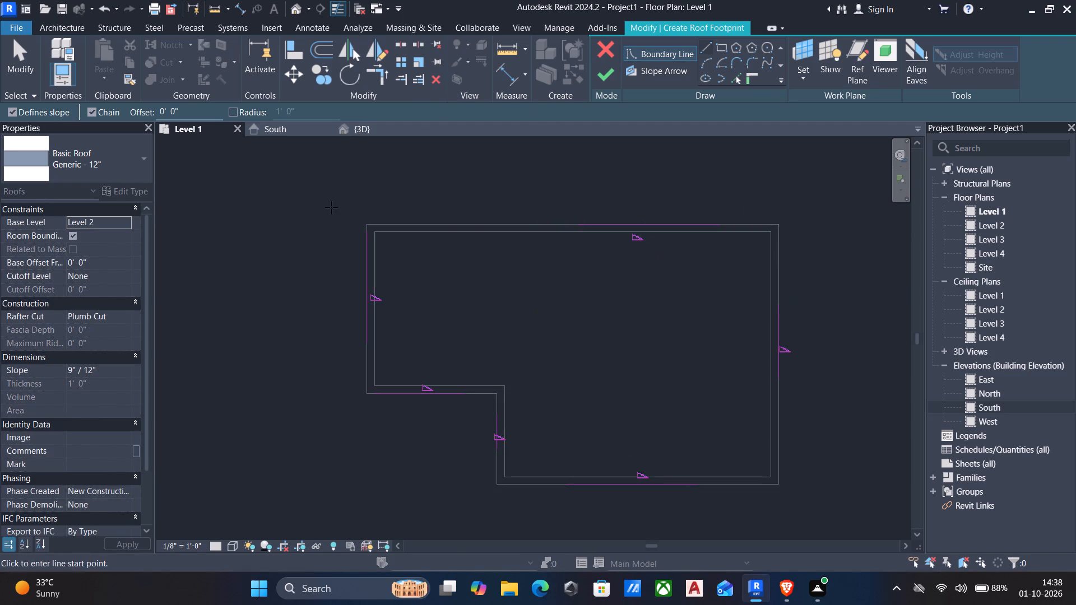
Trim/extend the roof boundary lines to meet at the northwest, northeast and southeast corners.
{"action": "scroll", "coordinate": [331, 211], "scroll_direction": "down", "scroll_amount": 2}
{"action": "middle_click_drag", "start_coordinate": [333, 216], "coordinate": [365, 226]}
{"action": "scroll", "coordinate": [367, 226], "scroll_direction": "up", "scroll_amount": 1}
{"action": "key", "text": "Escape"}
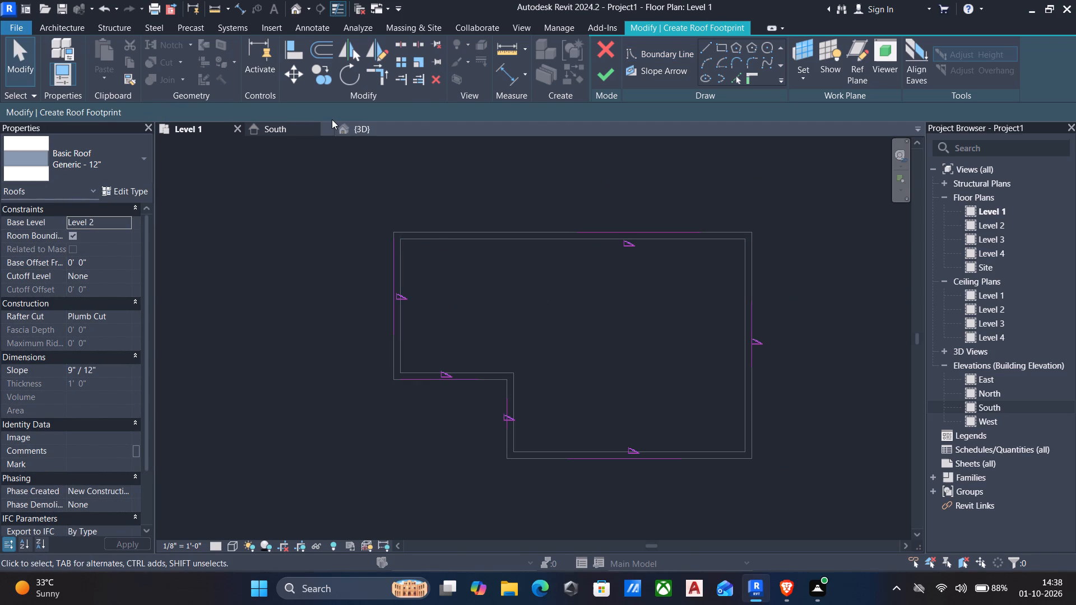
{"action": "type", "text": "tr"}
{"action": "left_click", "coordinate": [391, 257]}
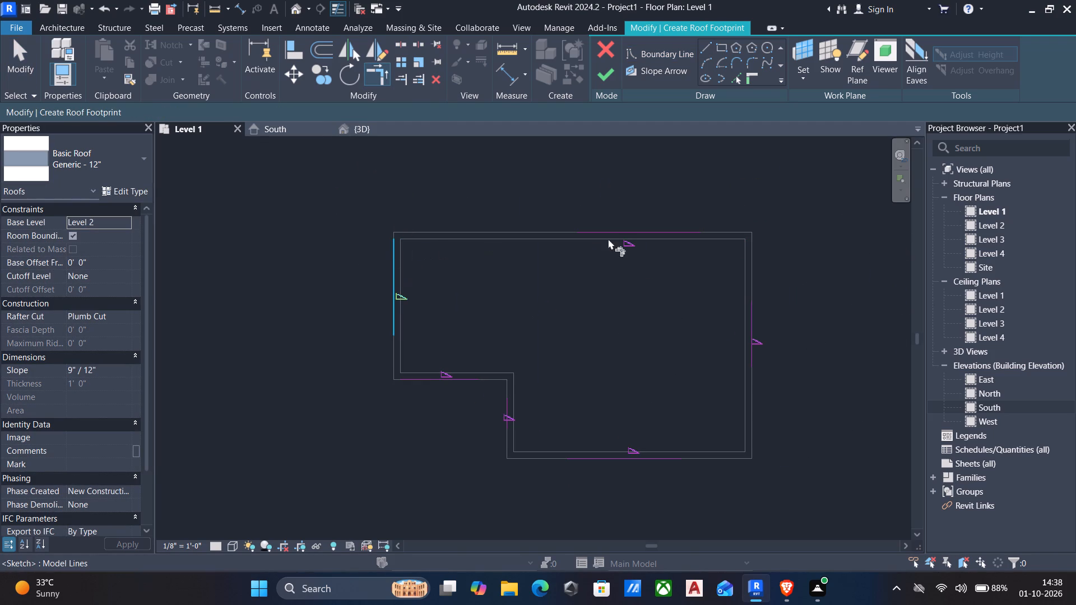
{"action": "left_click", "coordinate": [602, 229]}
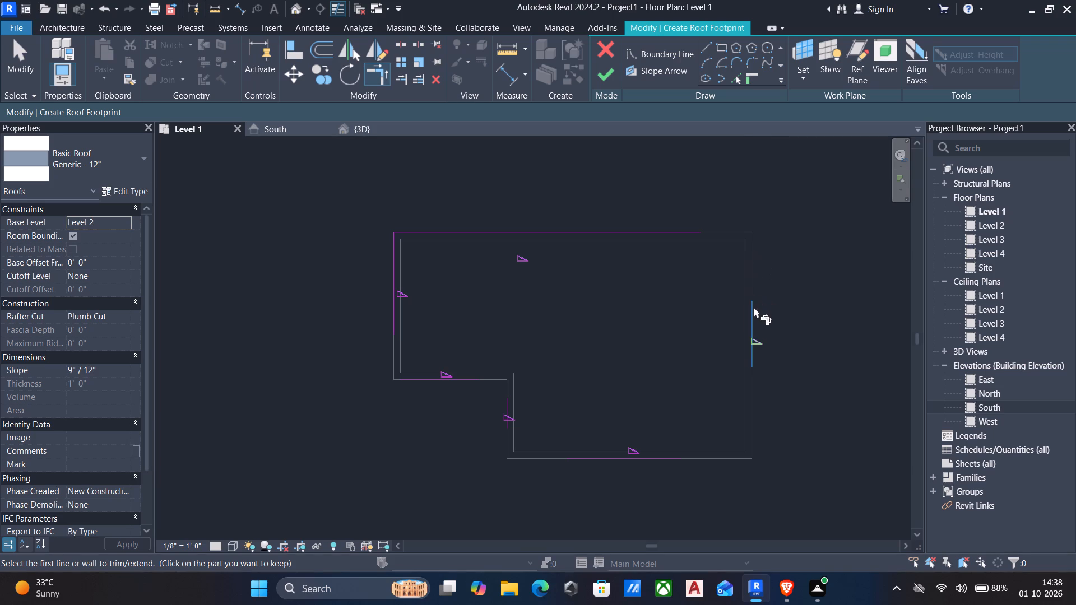
{"action": "left_click", "coordinate": [754, 308]}
{"action": "left_click", "coordinate": [681, 231]}
{"action": "left_click", "coordinate": [754, 351]}
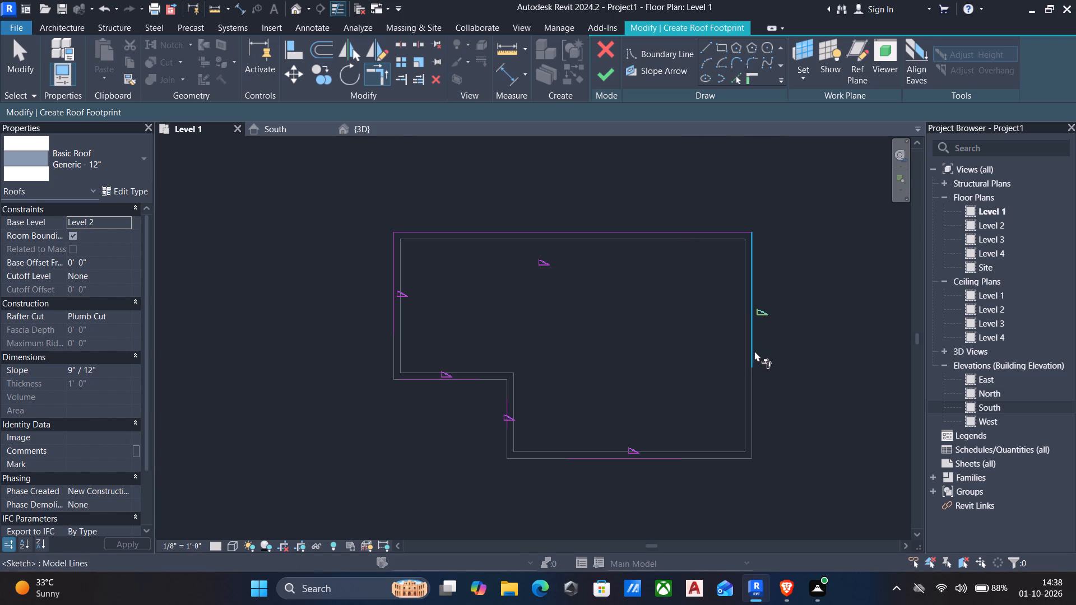
{"action": "left_click", "coordinate": [644, 458]}
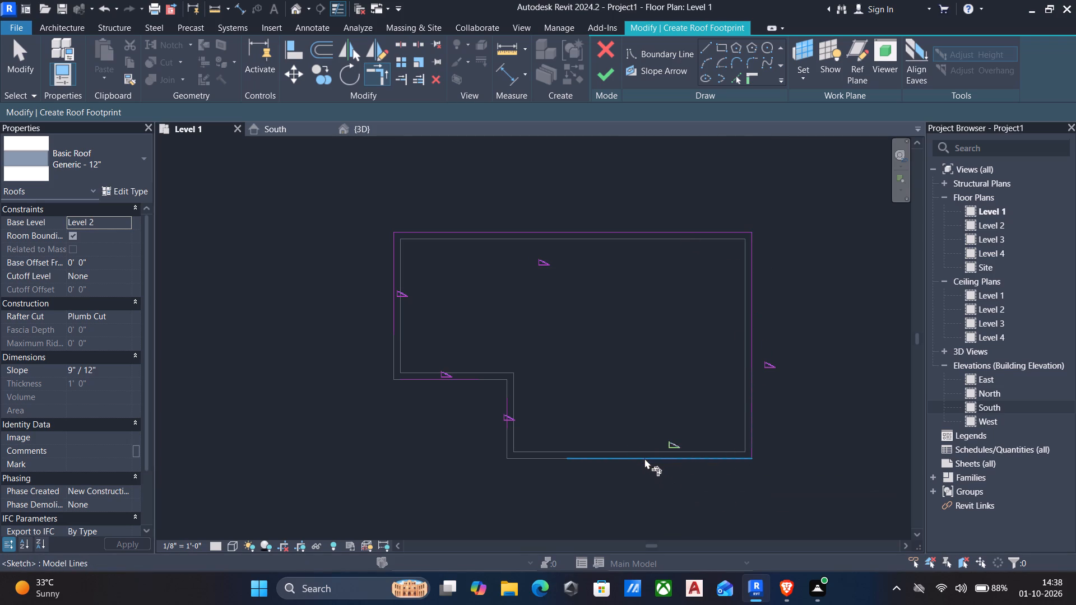
Trim/extend the remaining boundary lines at the three southwest notch corners and finish the L-shaped roof.
{"action": "left_click", "coordinate": [507, 407]}
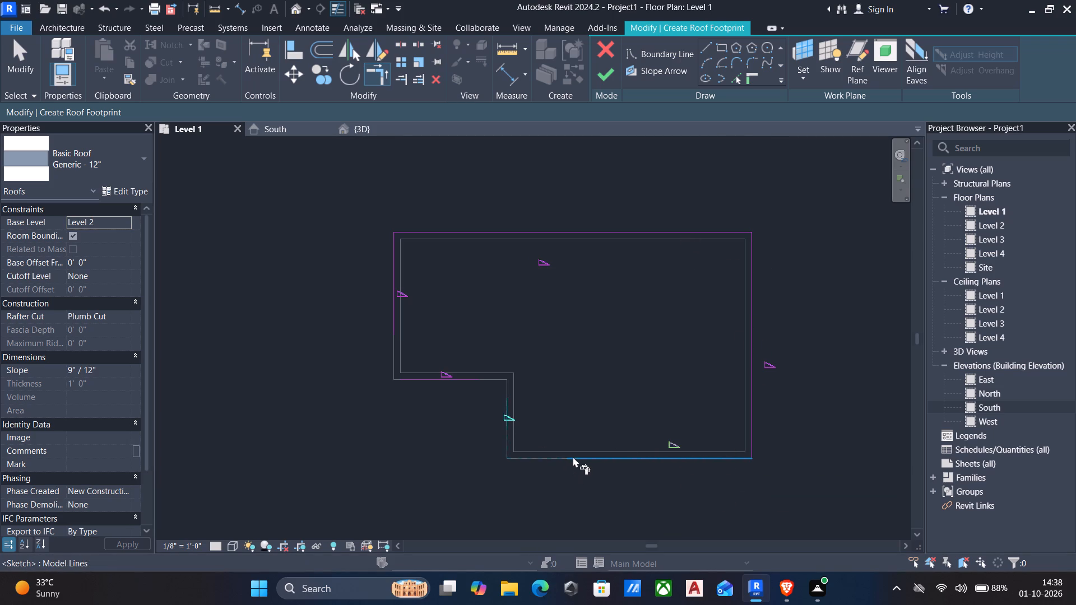
{"action": "left_click", "coordinate": [573, 457]}
{"action": "left_click", "coordinate": [465, 388]}
{"action": "left_click", "coordinate": [452, 377]}
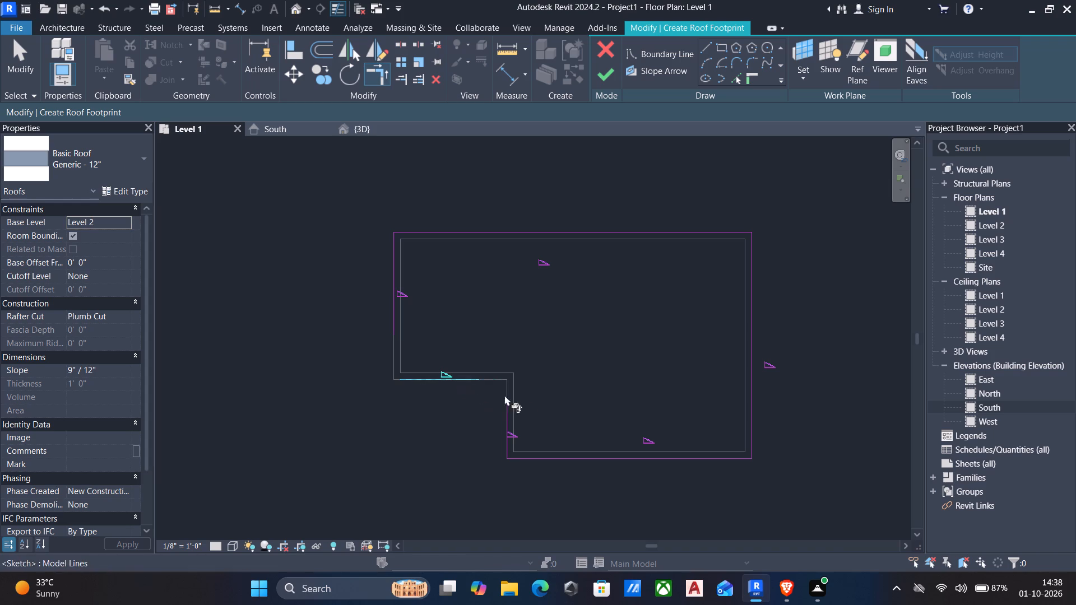
{"action": "left_click", "coordinate": [505, 411]}
{"action": "left_click", "coordinate": [425, 379]}
{"action": "left_click", "coordinate": [388, 312]}
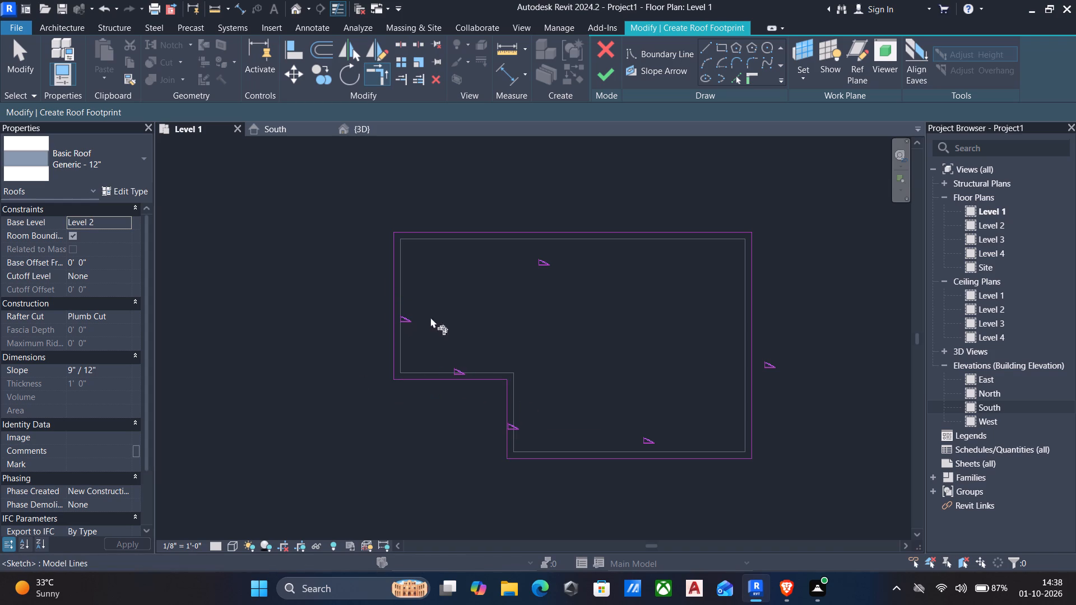
{"action": "scroll", "coordinate": [564, 283], "scroll_direction": "down", "scroll_amount": 3}
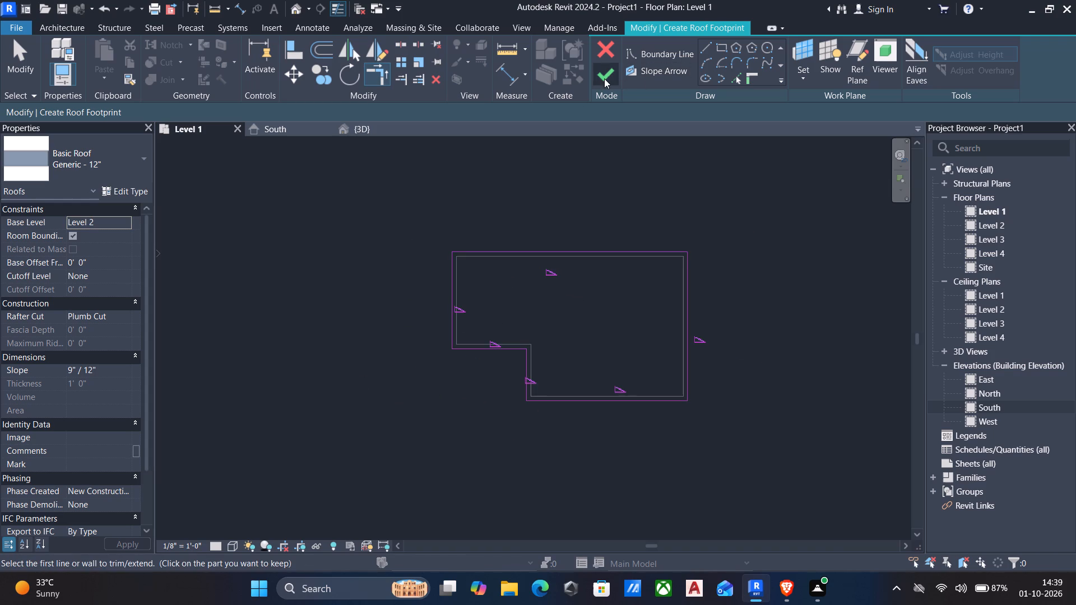
{"action": "left_click", "coordinate": [604, 78]}
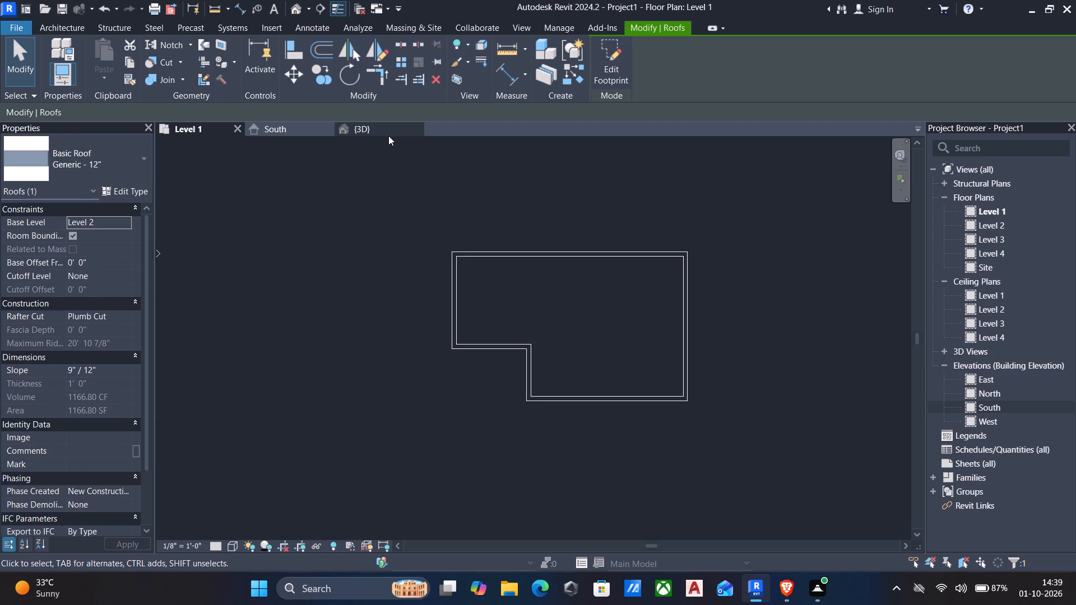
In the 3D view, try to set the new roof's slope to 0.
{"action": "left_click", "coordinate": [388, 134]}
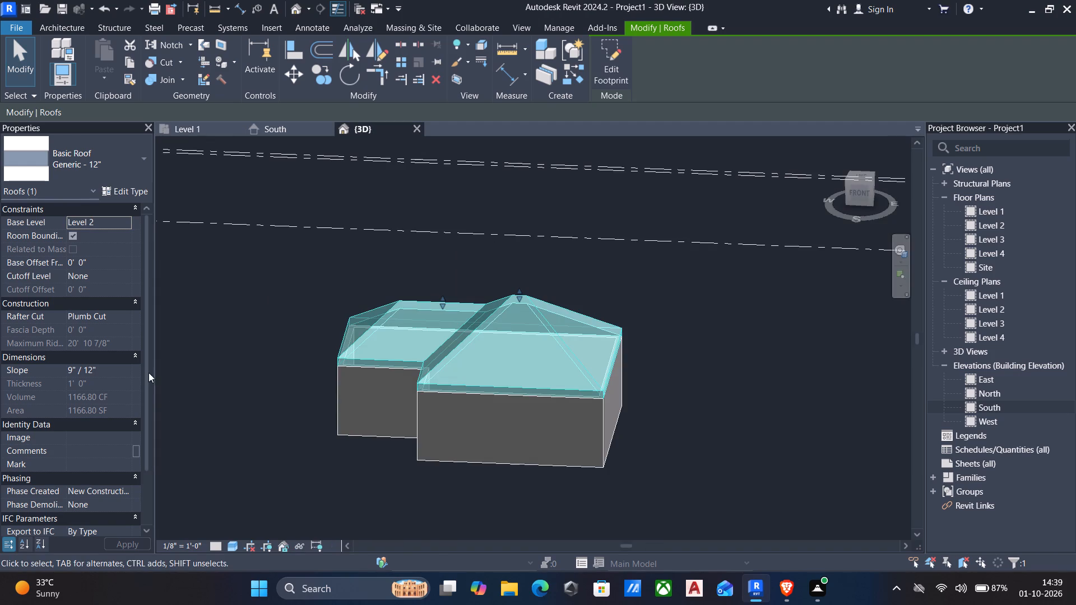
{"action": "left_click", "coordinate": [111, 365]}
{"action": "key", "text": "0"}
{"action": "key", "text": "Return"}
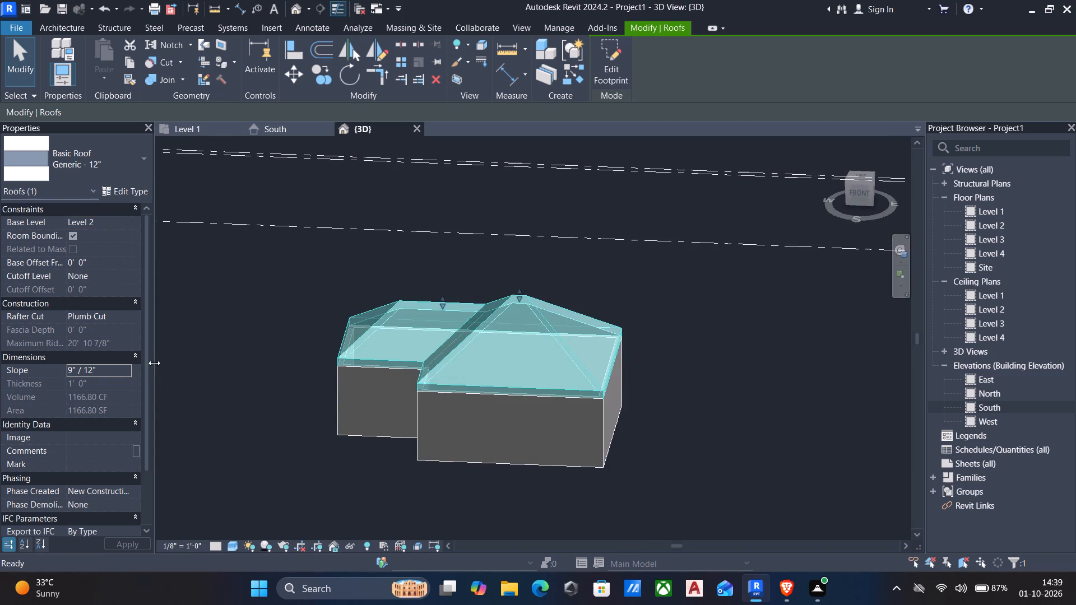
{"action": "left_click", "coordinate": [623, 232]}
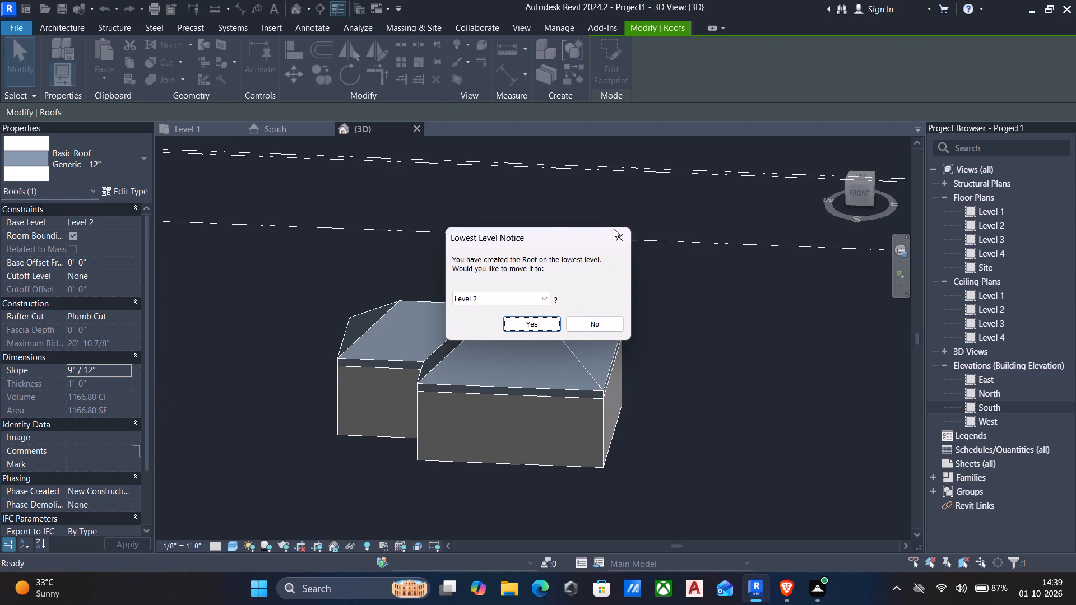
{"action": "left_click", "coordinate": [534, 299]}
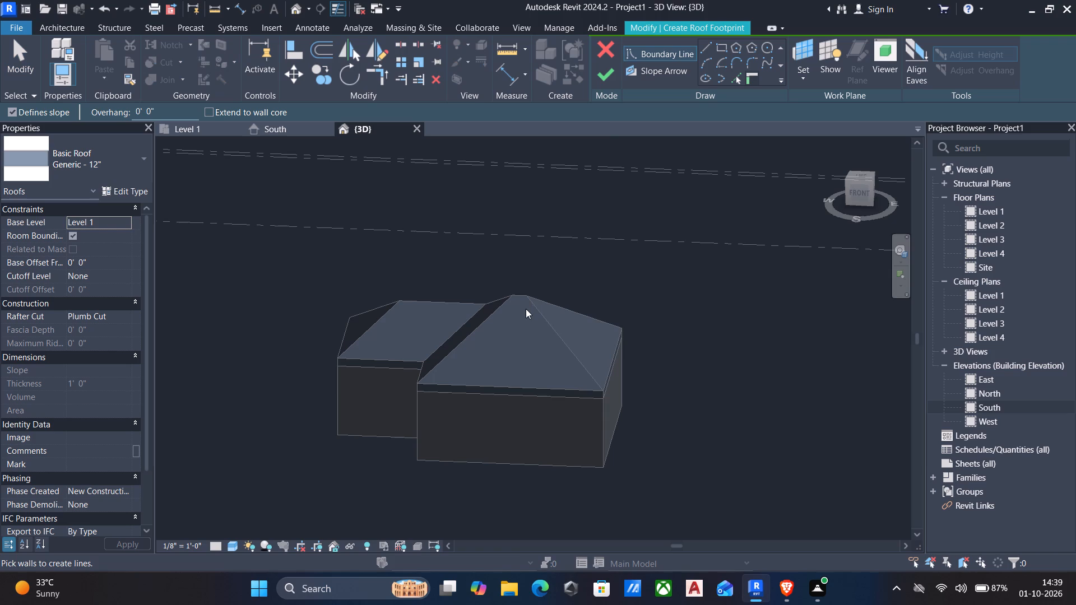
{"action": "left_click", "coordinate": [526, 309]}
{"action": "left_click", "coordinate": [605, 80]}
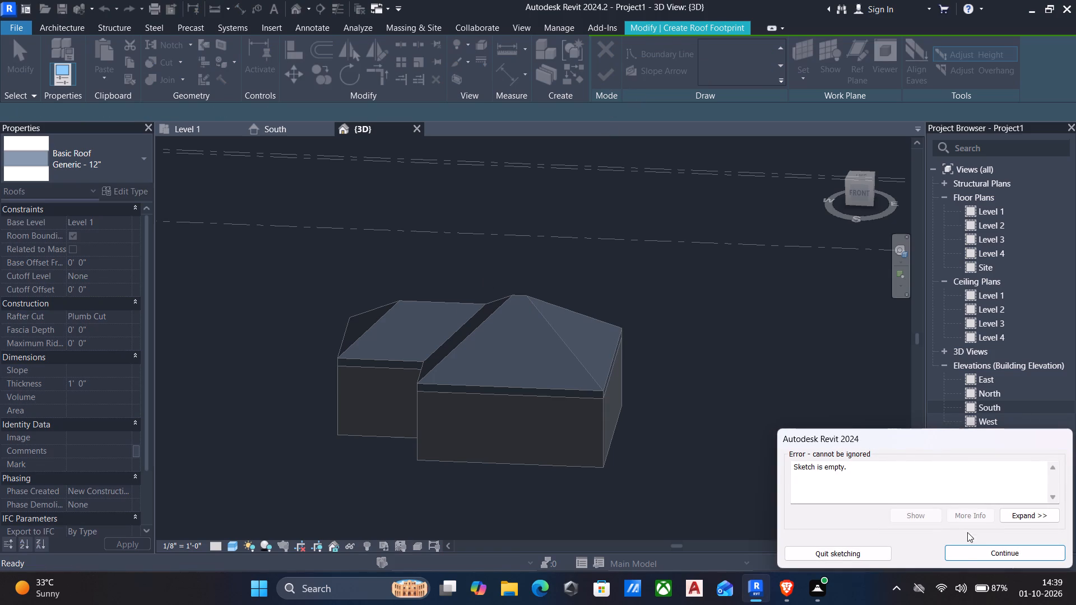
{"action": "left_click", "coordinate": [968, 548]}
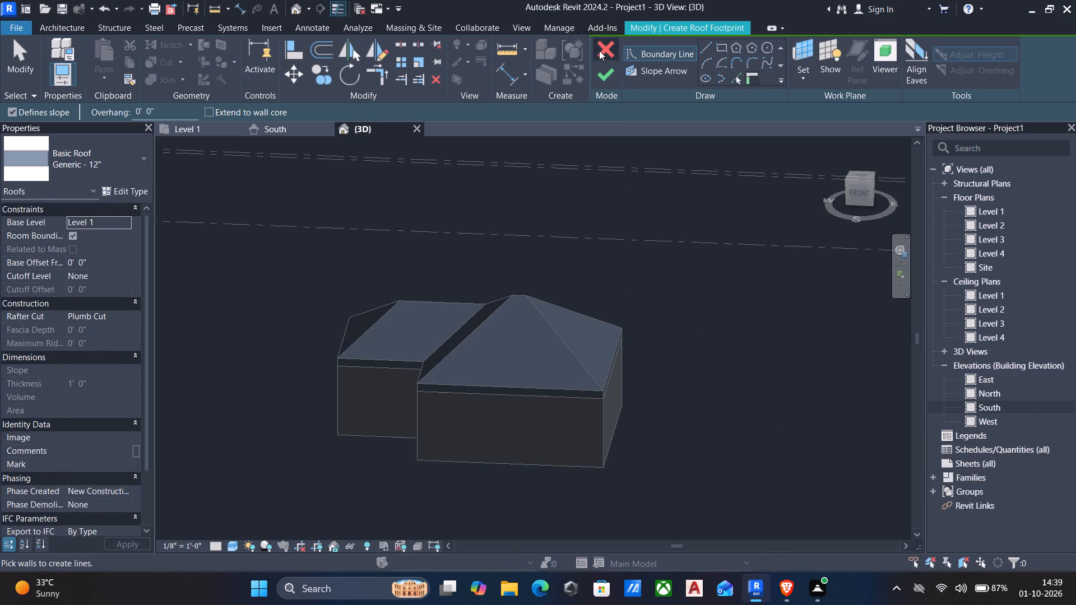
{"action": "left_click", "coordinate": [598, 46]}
Set the slope of the L-shaped roof to 0.
{"action": "left_click", "coordinate": [526, 289]}
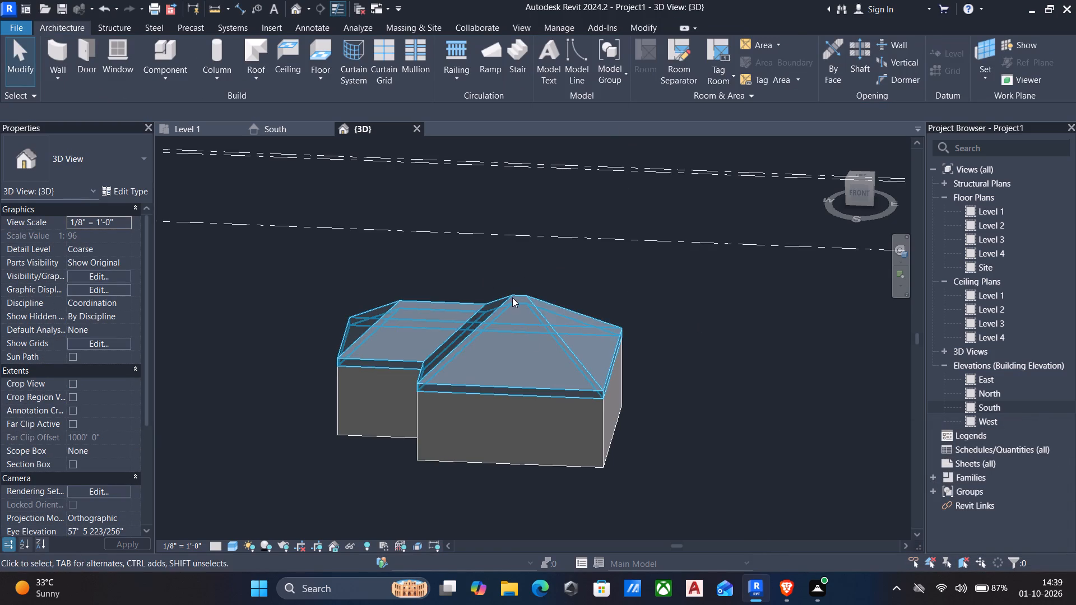
{"action": "left_click", "coordinate": [513, 297]}
{"action": "left_click", "coordinate": [108, 372]}
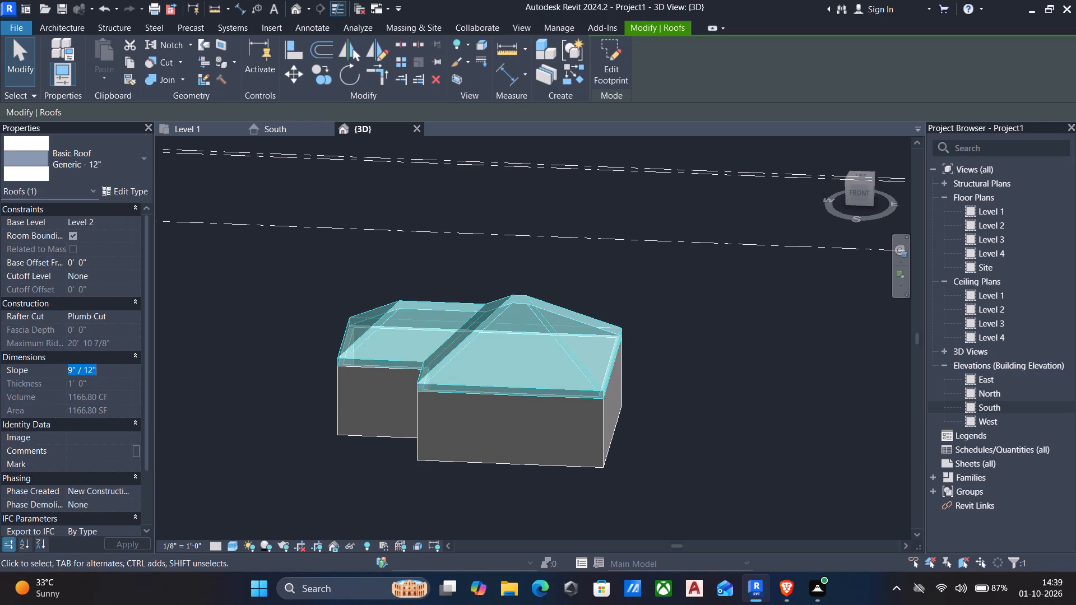
{"action": "key", "text": "0"}
{"action": "key", "text": "Return"}
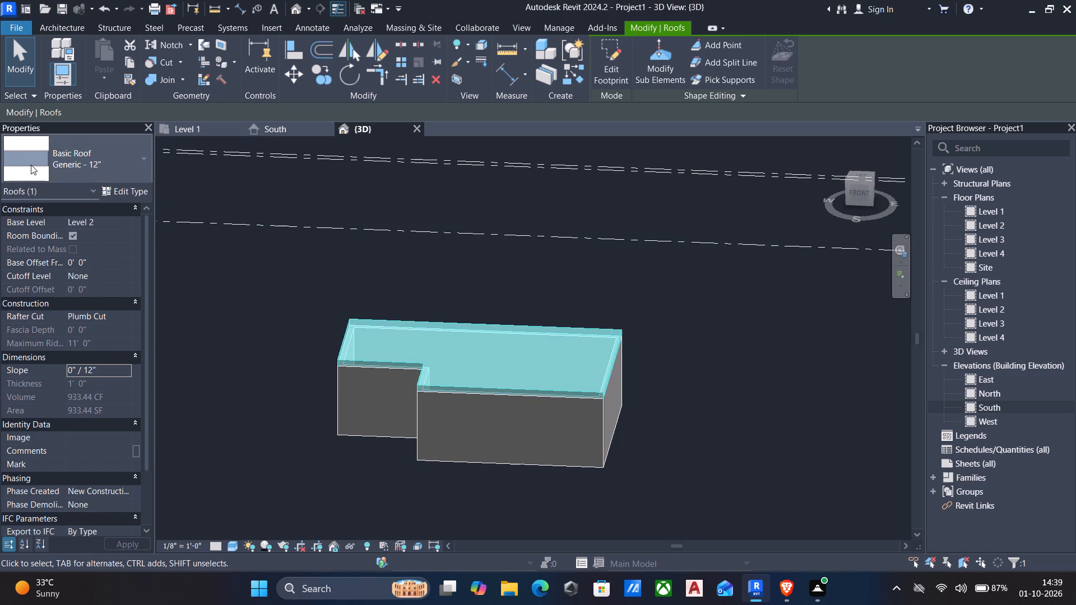
Duplicate the roof's Generic - 12" type under the name 6" floor.
{"action": "left_click", "coordinate": [126, 187]}
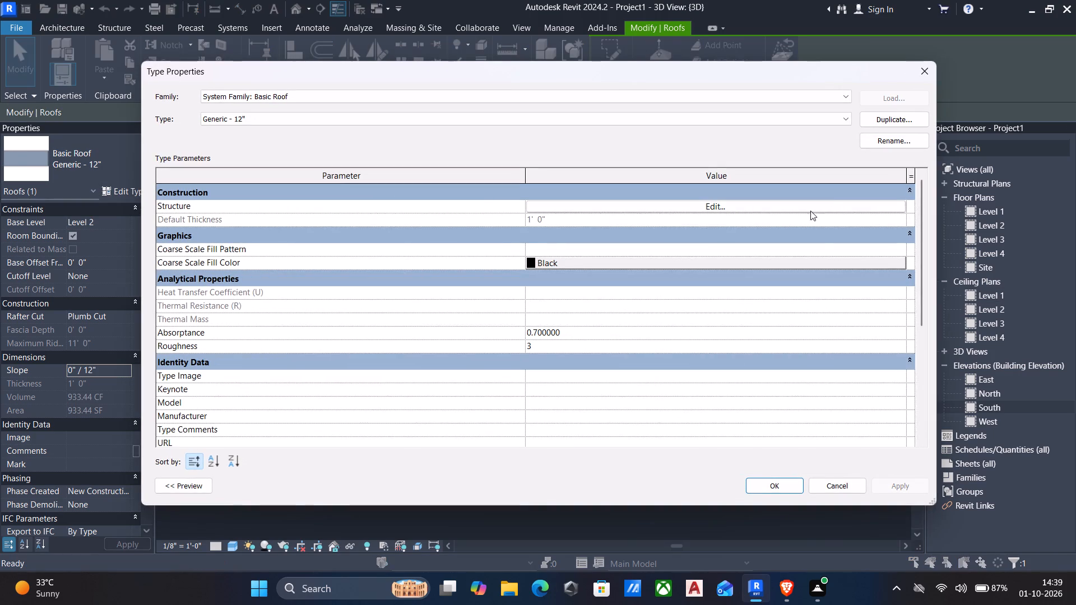
{"action": "left_click", "coordinate": [885, 121]}
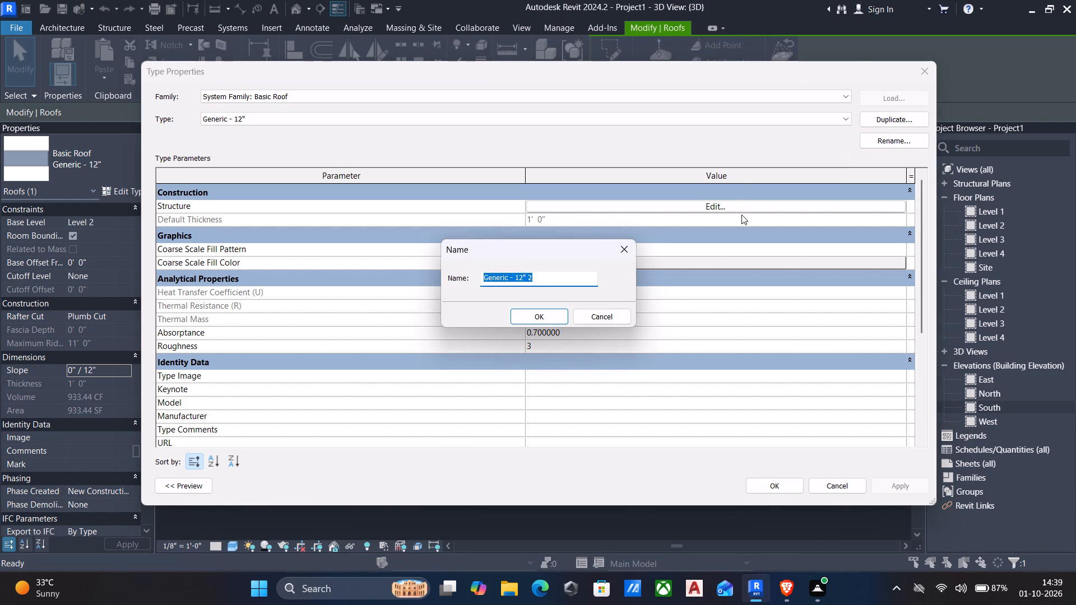
{"action": "type", "text": "6\""}
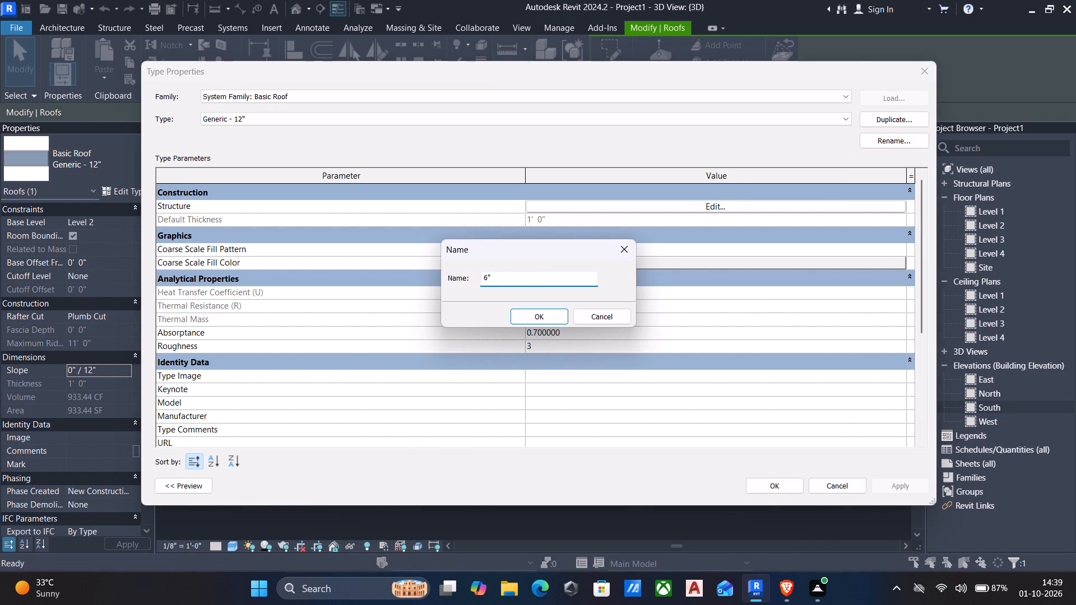
{"action": "key", "text": "space"}
{"action": "type", "text": "floot"}
{"action": "key", "text": "BackSpace"}
{"action": "key", "text": "r"}
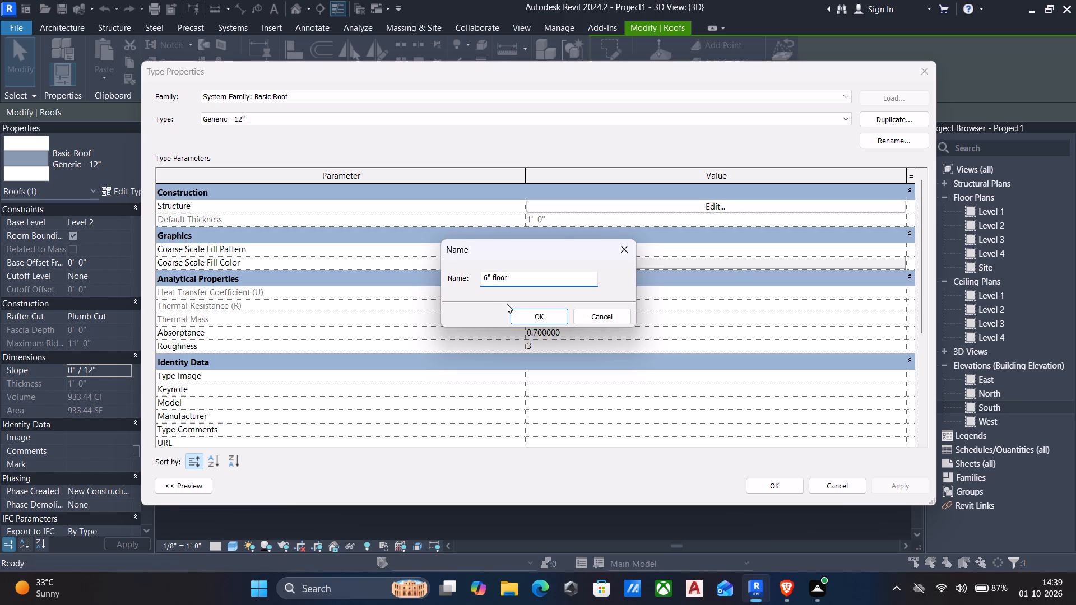
{"action": "left_click", "coordinate": [534, 320]}
Set the structure layer thickness of the 6" floor roof type to 6" and apply the type to the roof.
{"action": "left_click", "coordinate": [700, 206]}
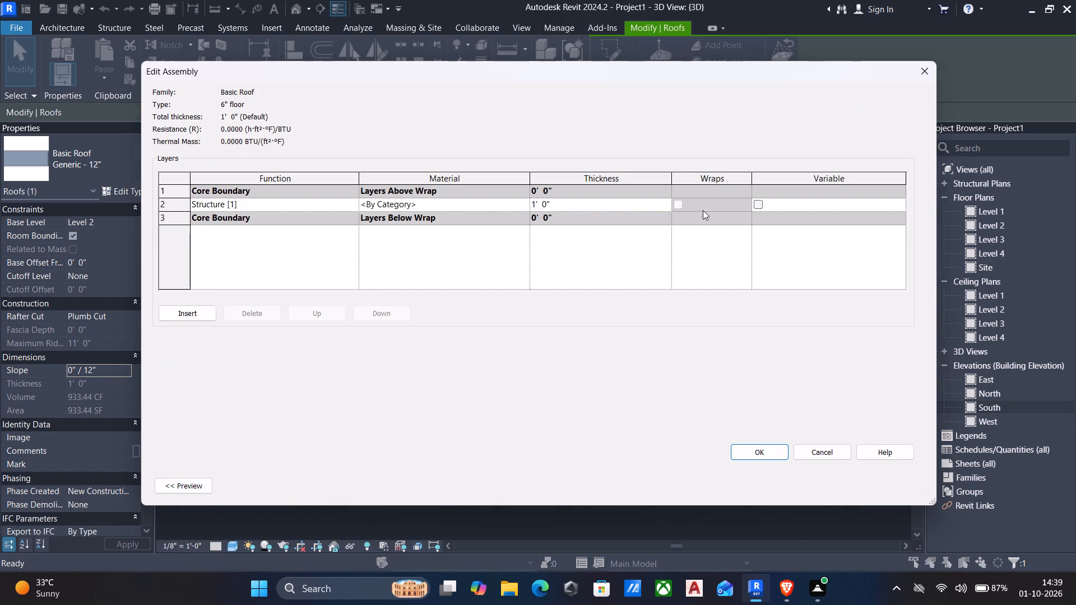
{"action": "left_click", "coordinate": [569, 203]}
{"action": "key", "text": "6"}
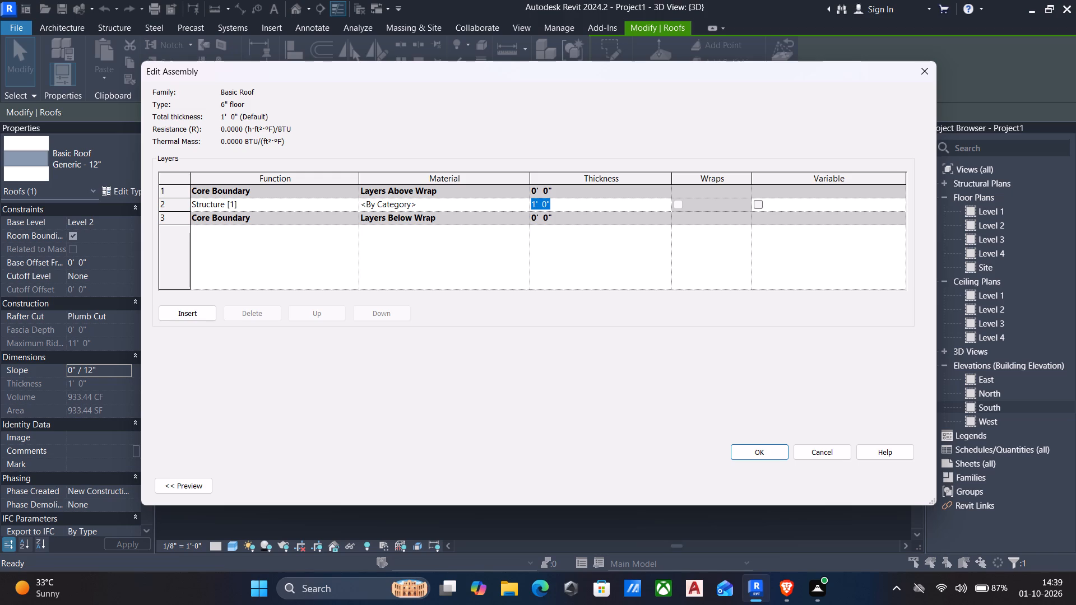
{"action": "key", "text": "shift+quotedbl"}
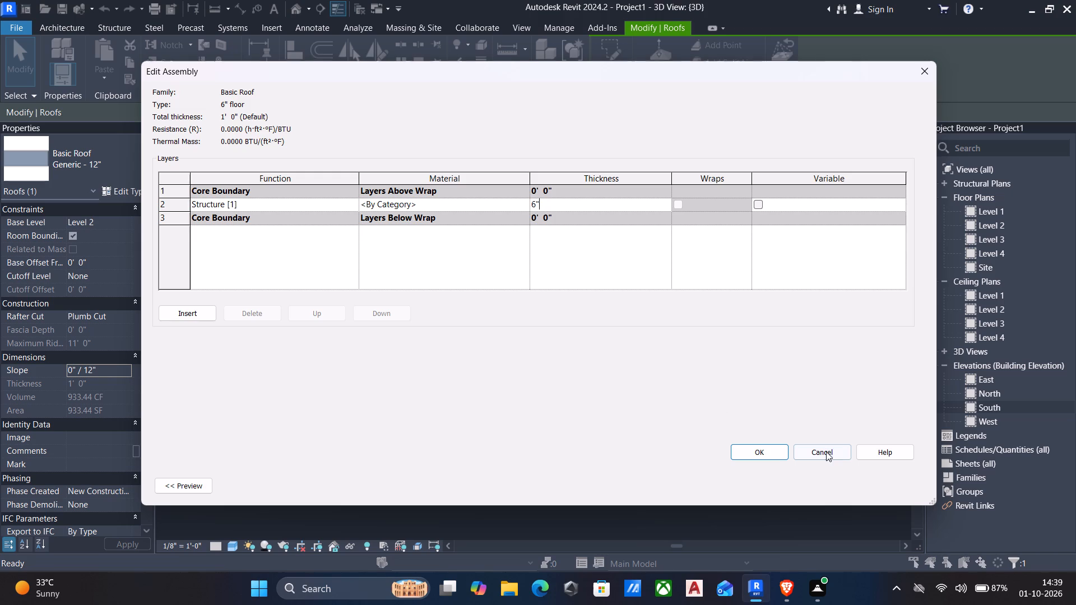
{"action": "left_click", "coordinate": [759, 450]}
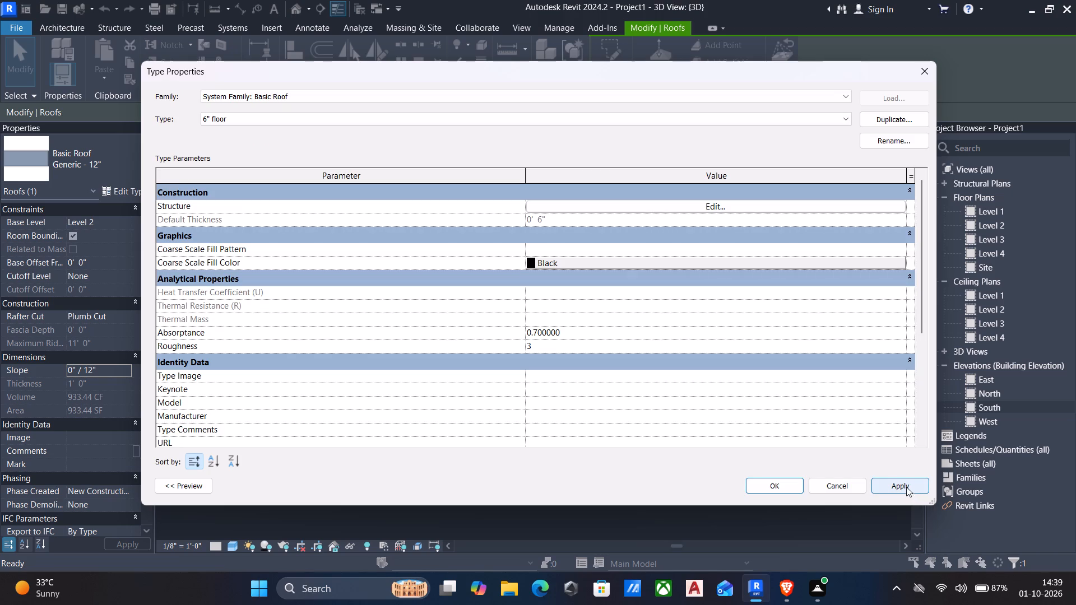
{"action": "left_click", "coordinate": [907, 487]}
{"action": "left_click", "coordinate": [752, 485]}
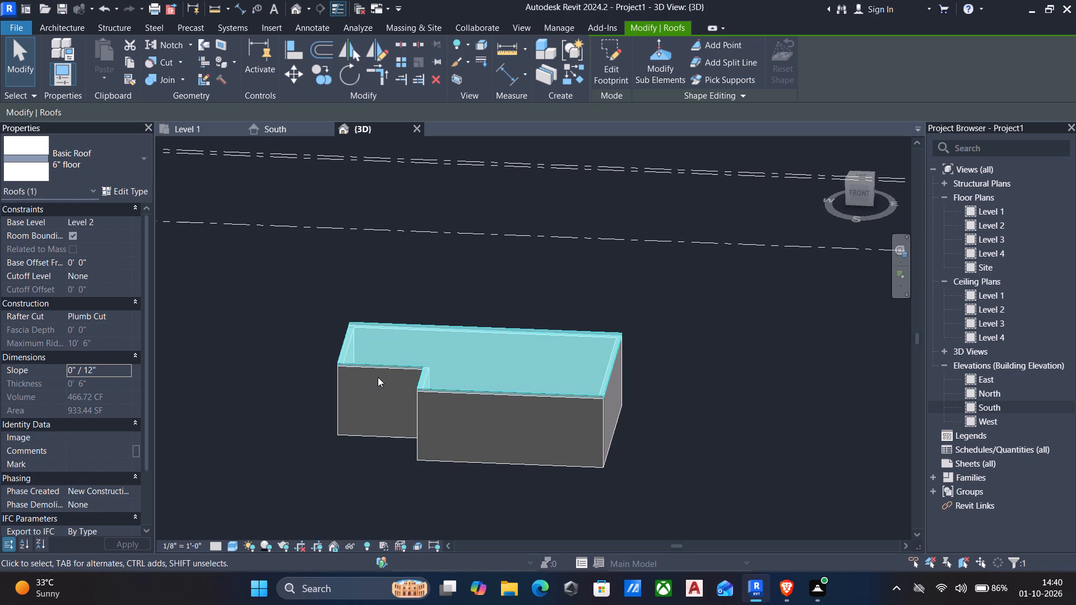
{"action": "key", "text": "Escape"}
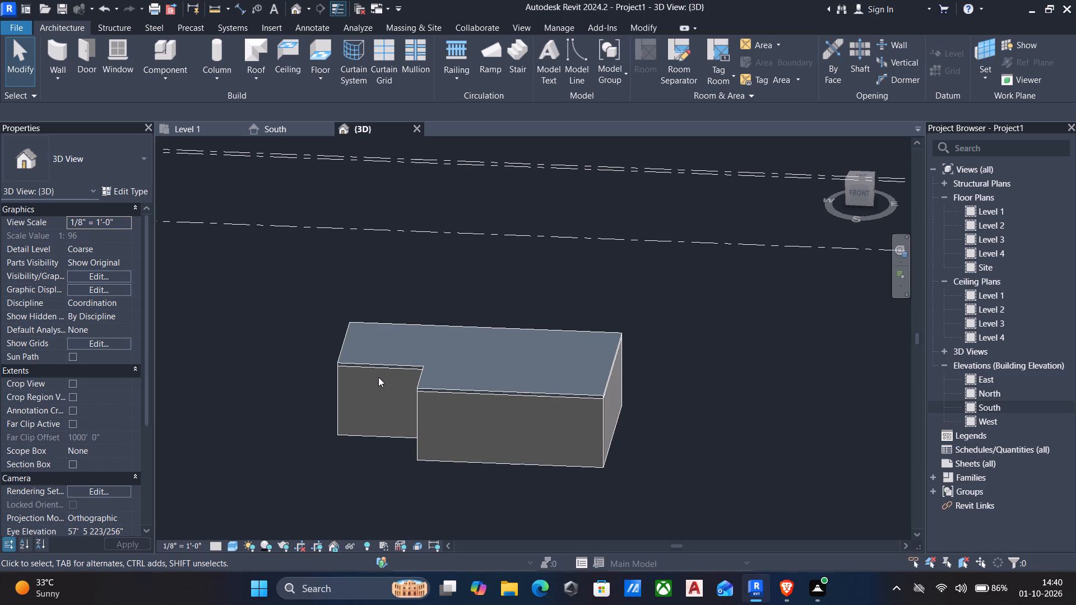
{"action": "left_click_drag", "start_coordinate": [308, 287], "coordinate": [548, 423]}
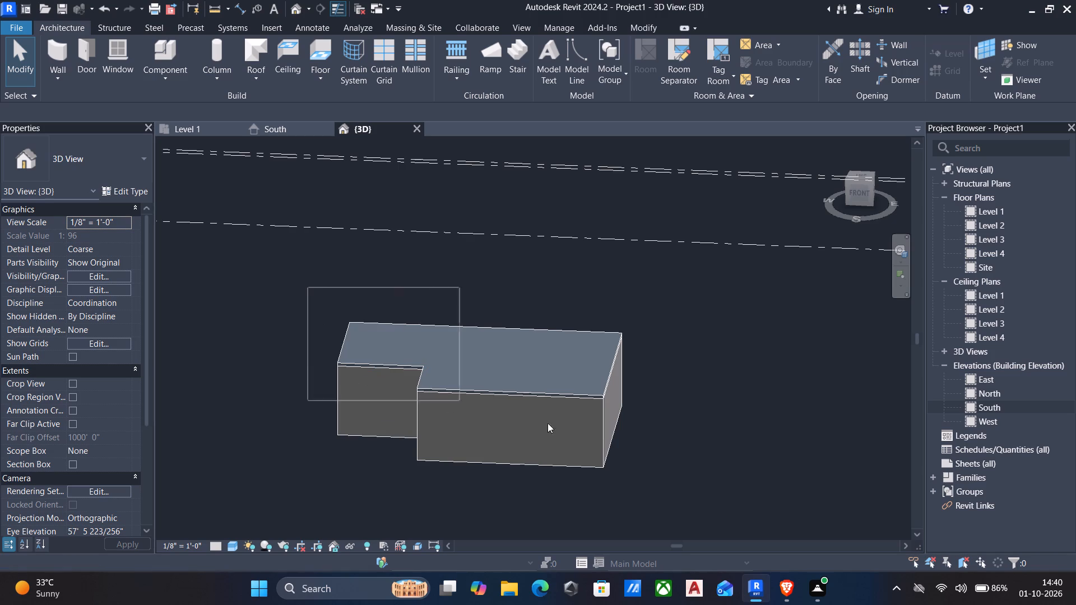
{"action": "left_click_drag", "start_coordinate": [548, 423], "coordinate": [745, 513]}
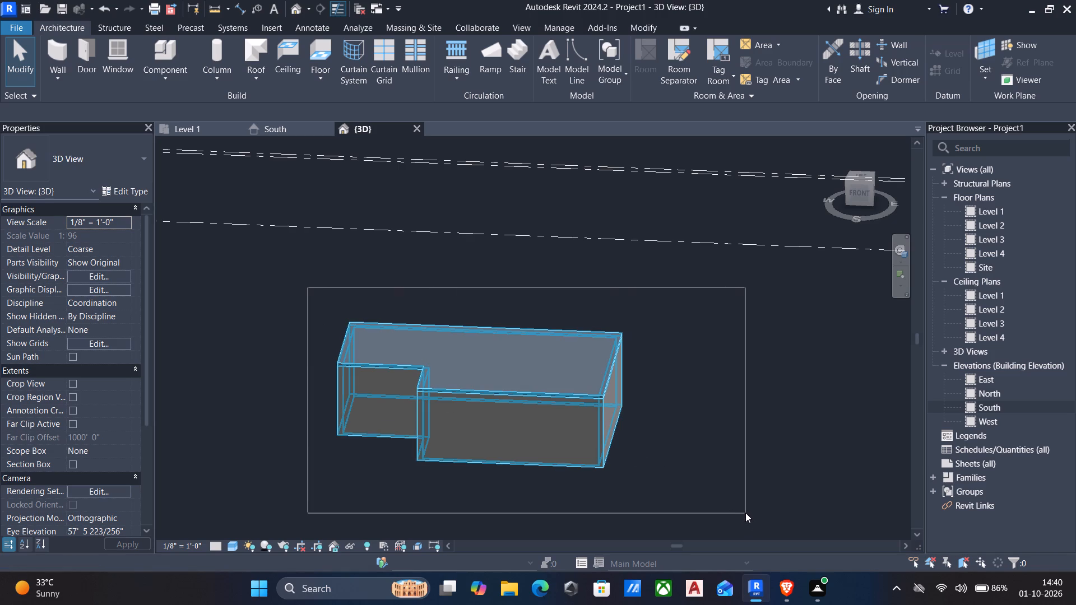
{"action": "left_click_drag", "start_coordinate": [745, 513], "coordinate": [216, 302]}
Edit the roof's footprint in the Level 1 floor plan and delete the two boundary lines along the southwest notch.
{"action": "left_click", "coordinate": [378, 364]}
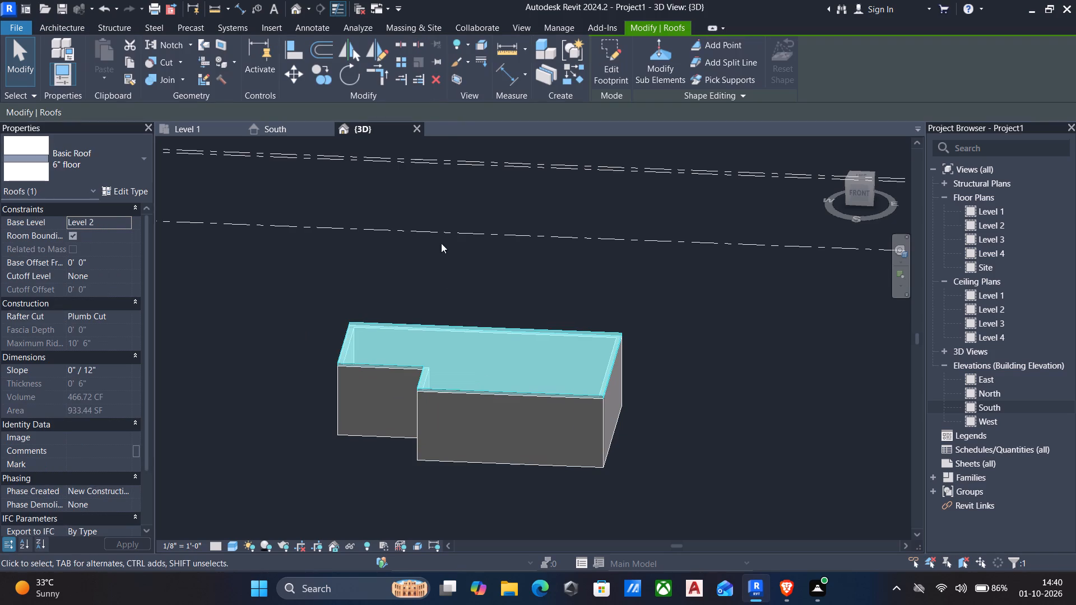
{"action": "left_click", "coordinate": [609, 58]}
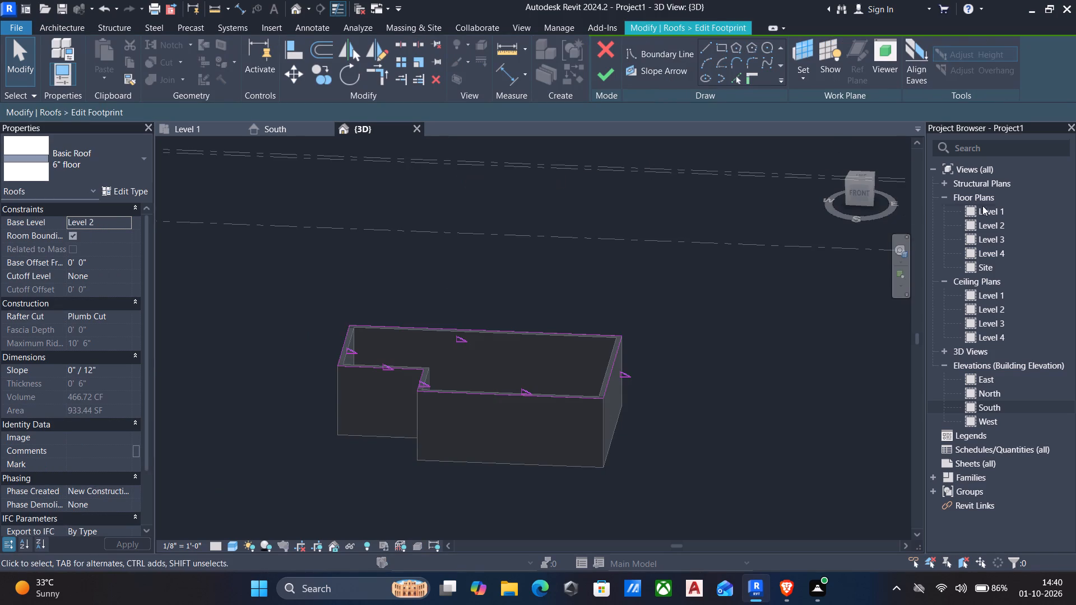
{"action": "double_click", "coordinate": [1004, 210]}
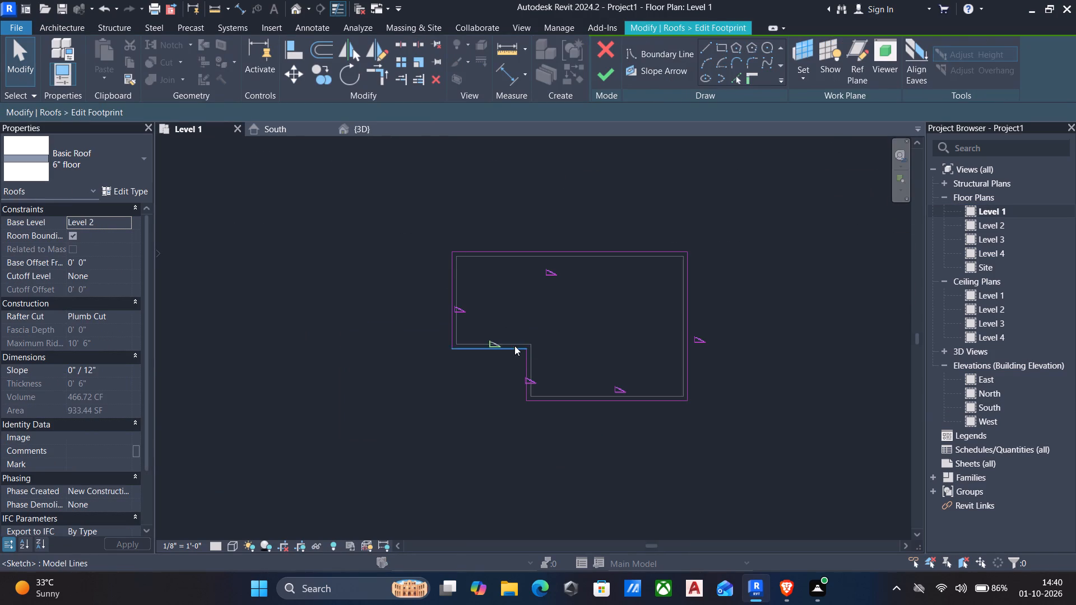
{"action": "left_click", "coordinate": [485, 350]}
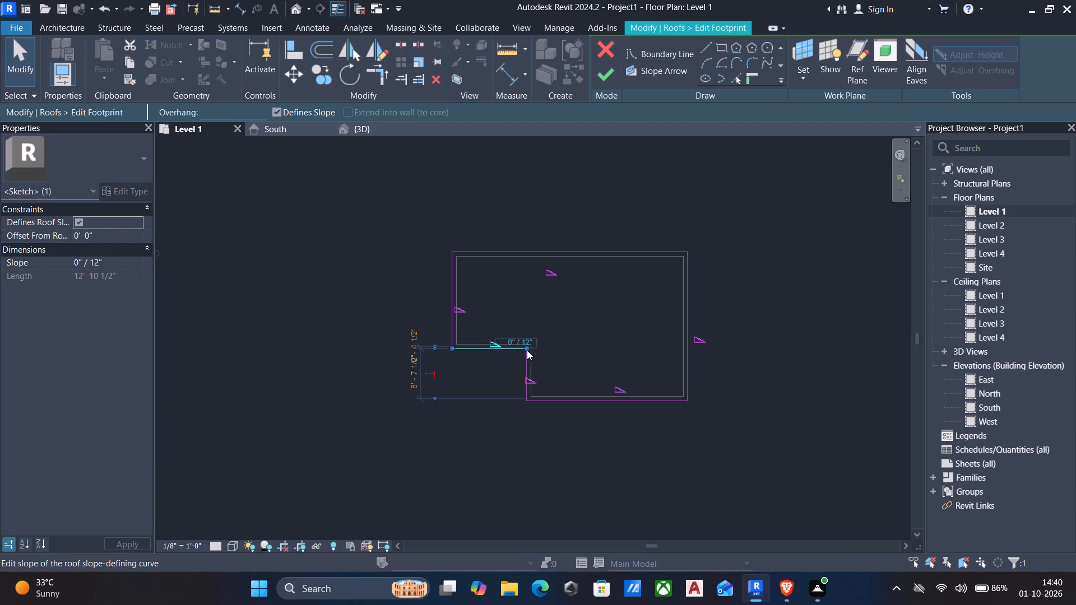
{"action": "key", "text": "Delete"}
{"action": "left_click", "coordinate": [515, 389]}
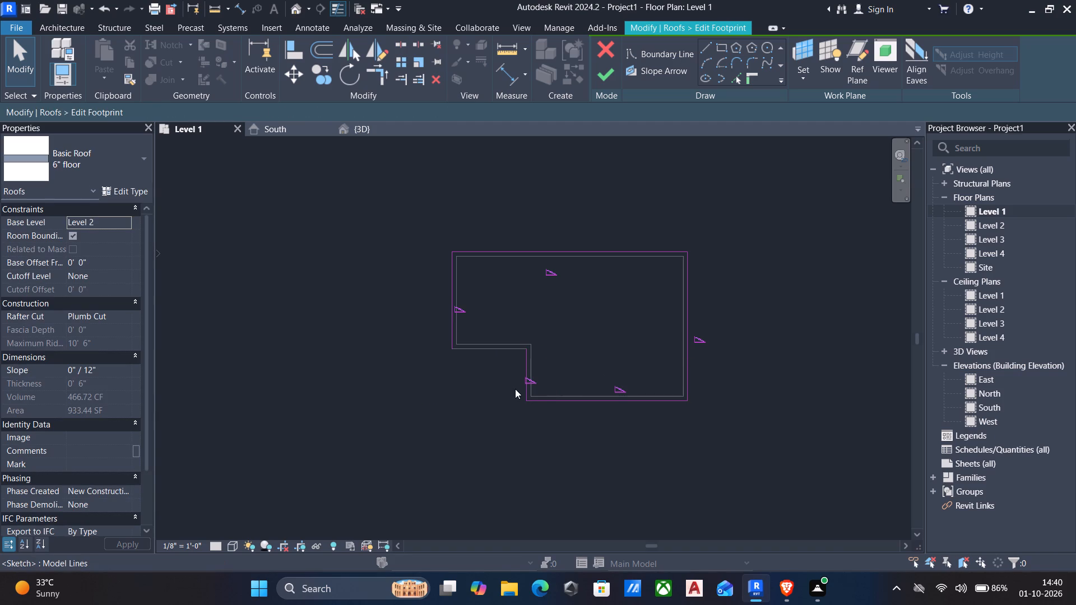
{"action": "left_click", "coordinate": [525, 388]}
{"action": "key", "text": "Delete"}
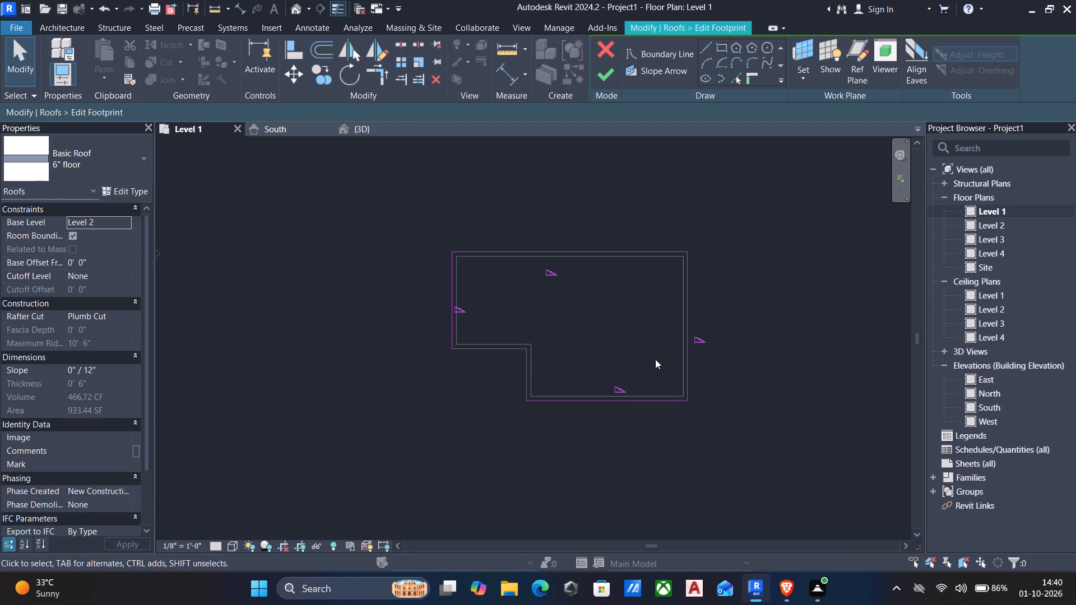
Trim/extend the south and west boundary lines to meet at the southwest corner, and finish the rectangular roof without saving the project.
{"action": "type", "text": "tr"}
{"action": "left_click", "coordinate": [610, 395]}
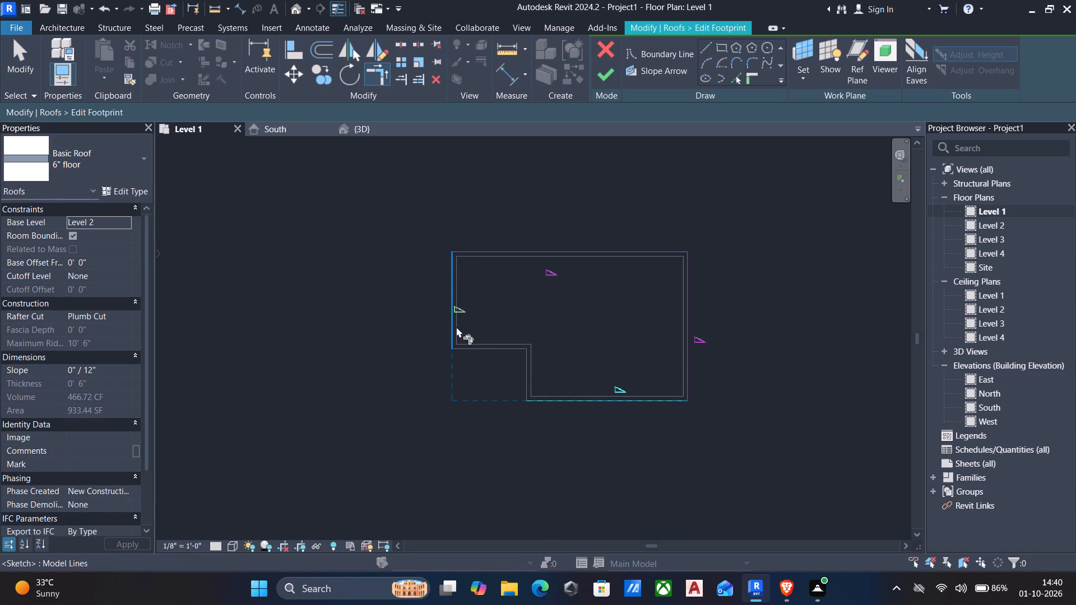
{"action": "left_click", "coordinate": [451, 333]}
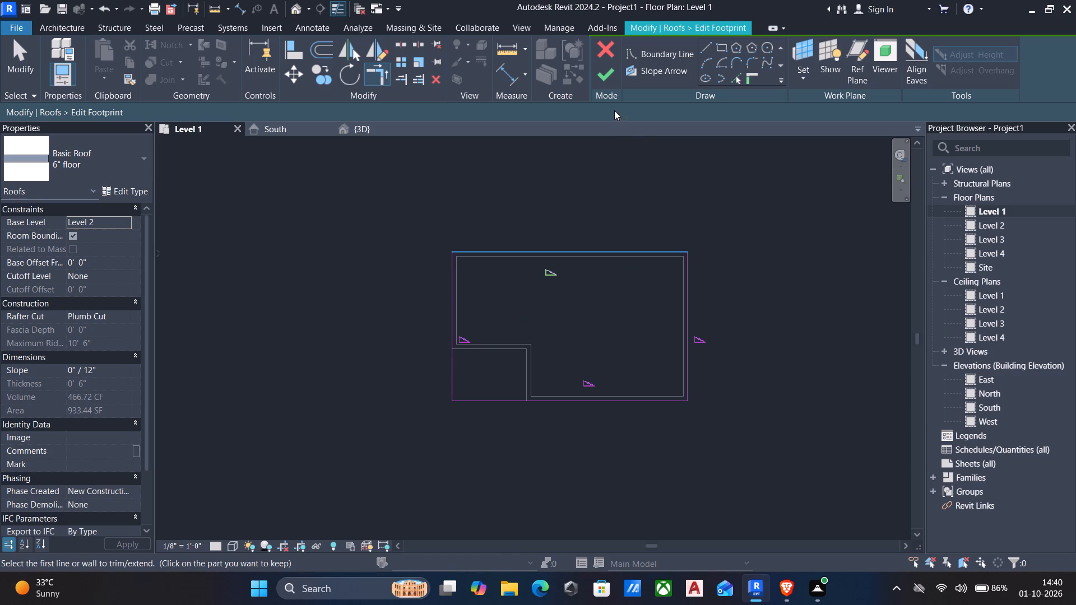
{"action": "left_click", "coordinate": [595, 73]}
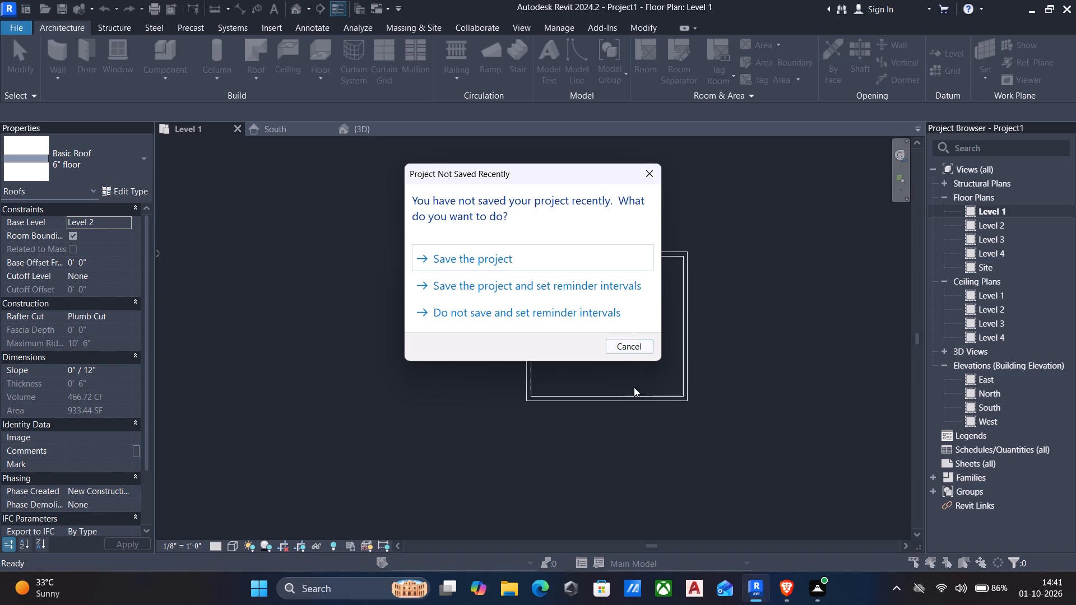
{"action": "left_click", "coordinate": [620, 345]}
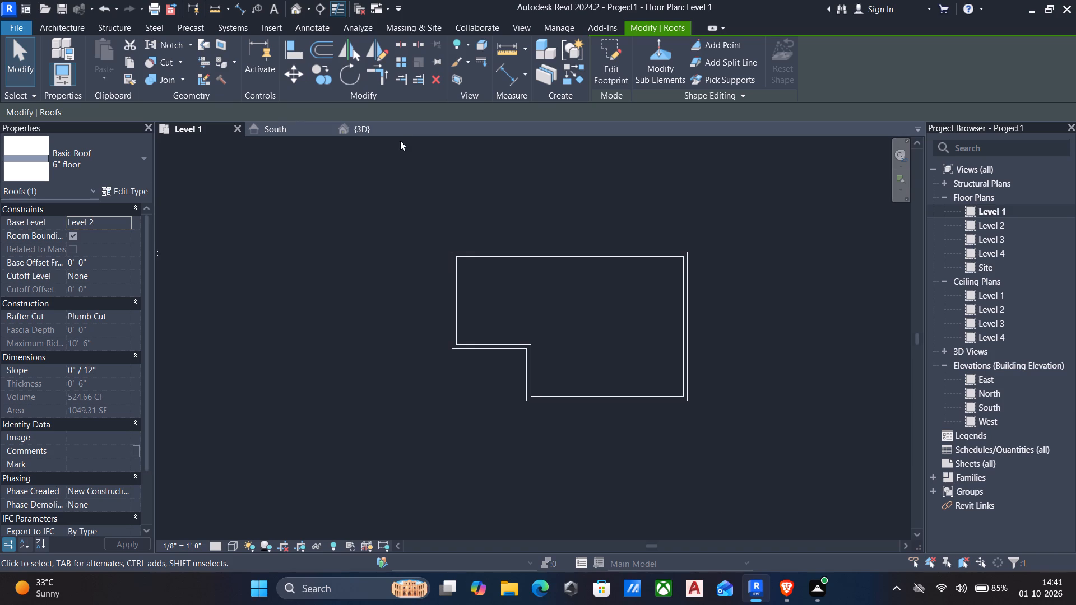
In the 3D view, copy all the storey's walls together with the roof slab and paste them aligned to Level 3.
{"action": "left_click", "coordinate": [381, 128]}
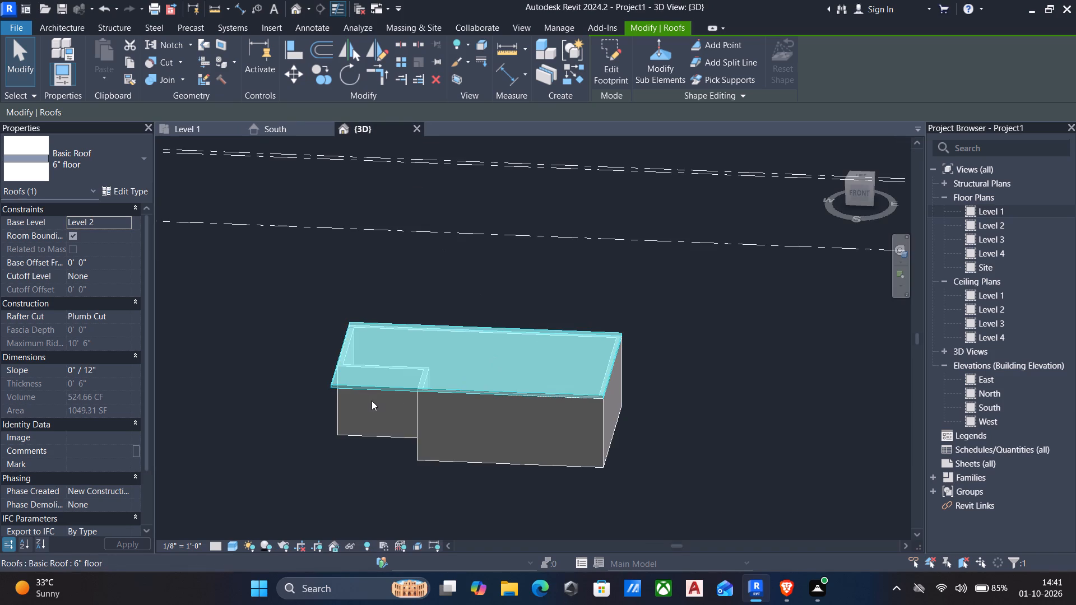
{"action": "scroll", "coordinate": [372, 401], "scroll_direction": "up", "scroll_amount": 4}
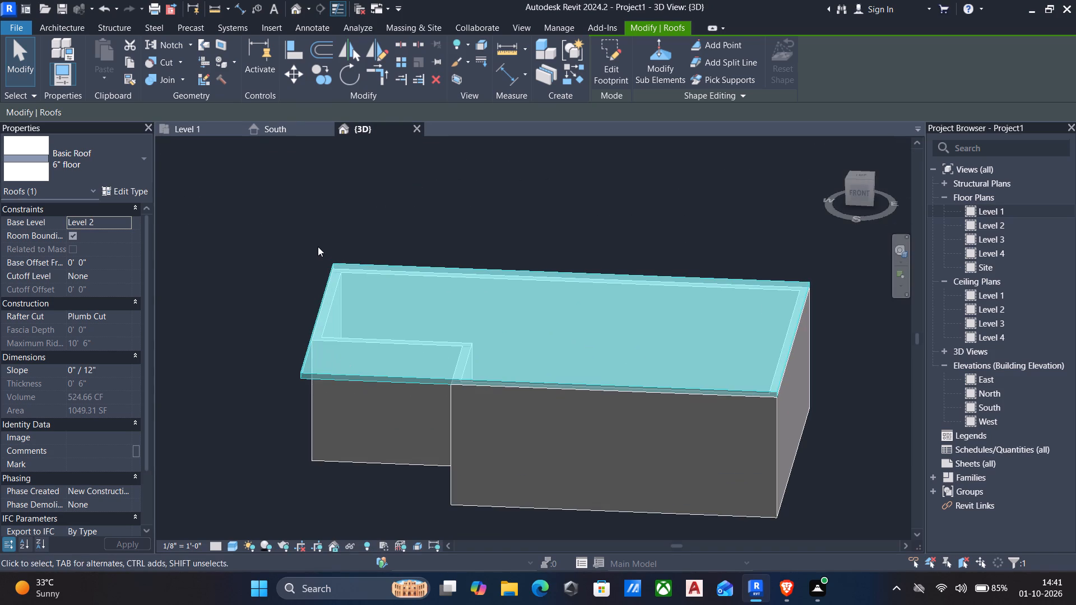
{"action": "scroll", "coordinate": [243, 231], "scroll_direction": "down", "scroll_amount": 2}
{"action": "left_click_drag", "start_coordinate": [242, 224], "coordinate": [359, 330]}
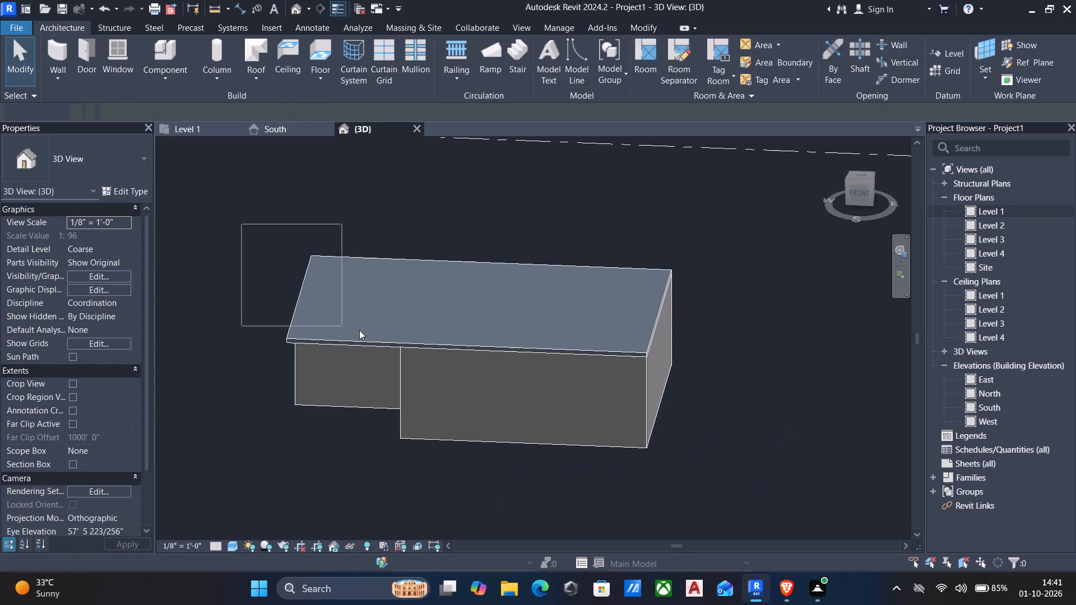
{"action": "left_click_drag", "start_coordinate": [359, 330], "coordinate": [718, 458]}
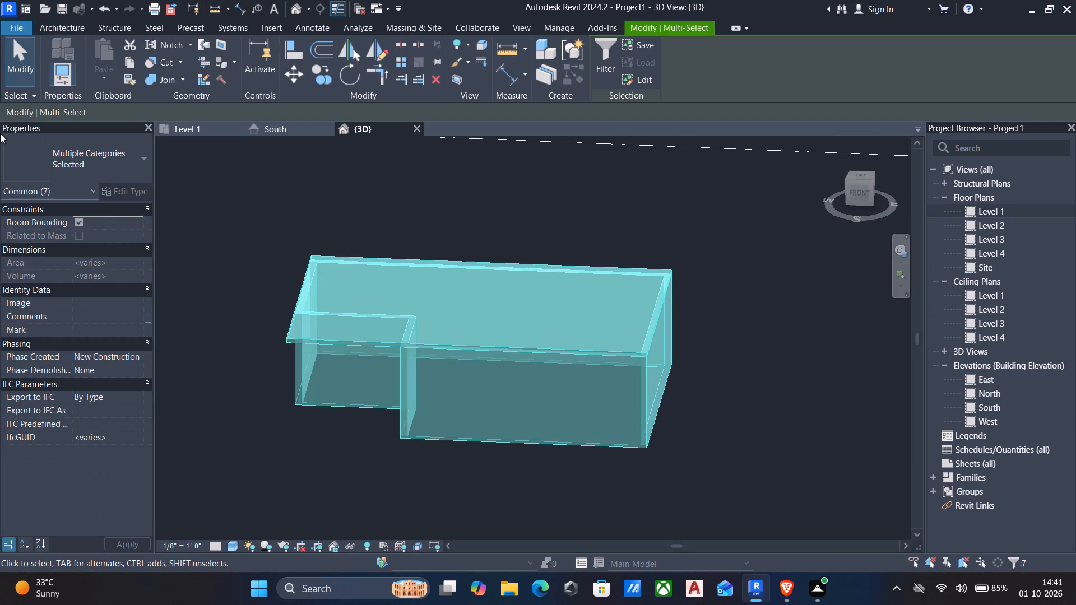
{"action": "left_click", "coordinate": [126, 62]}
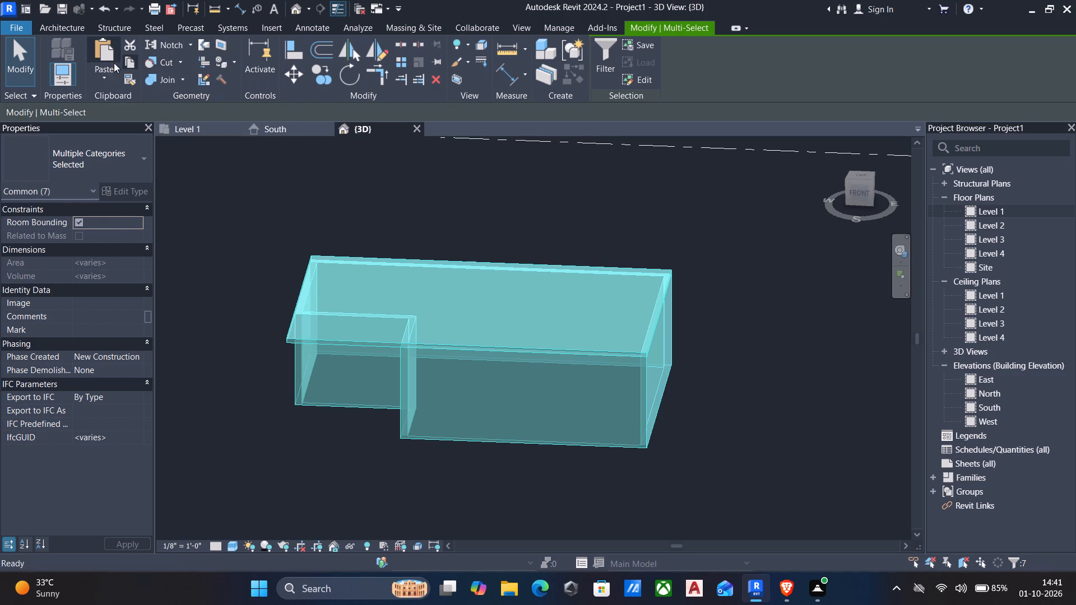
{"action": "left_click", "coordinate": [99, 80]}
{"action": "left_click", "coordinate": [142, 125]}
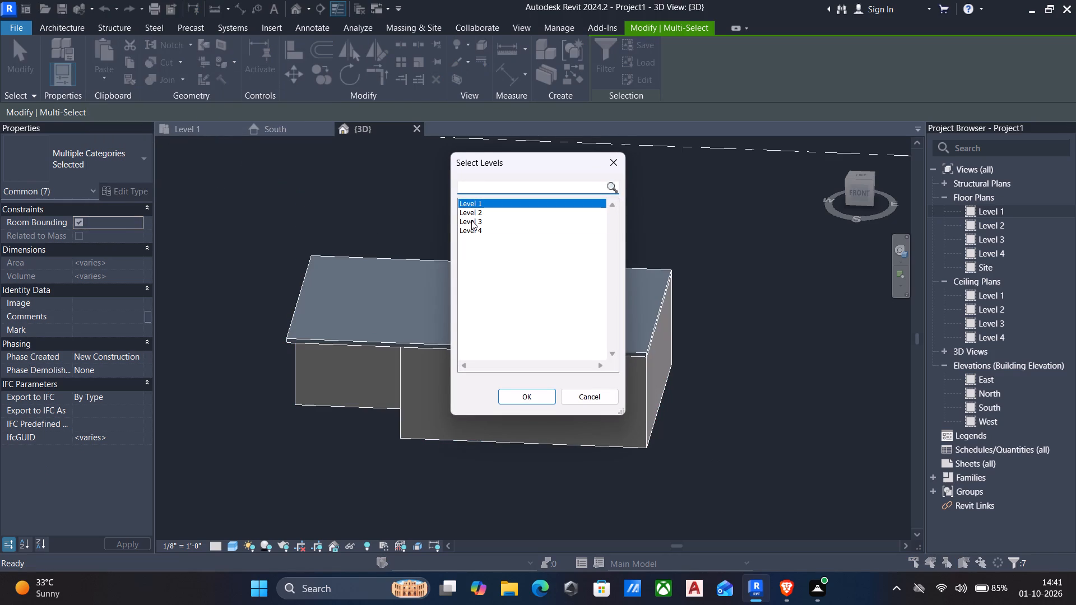
{"action": "left_click", "coordinate": [471, 220]}
{"action": "left_click", "coordinate": [541, 399]}
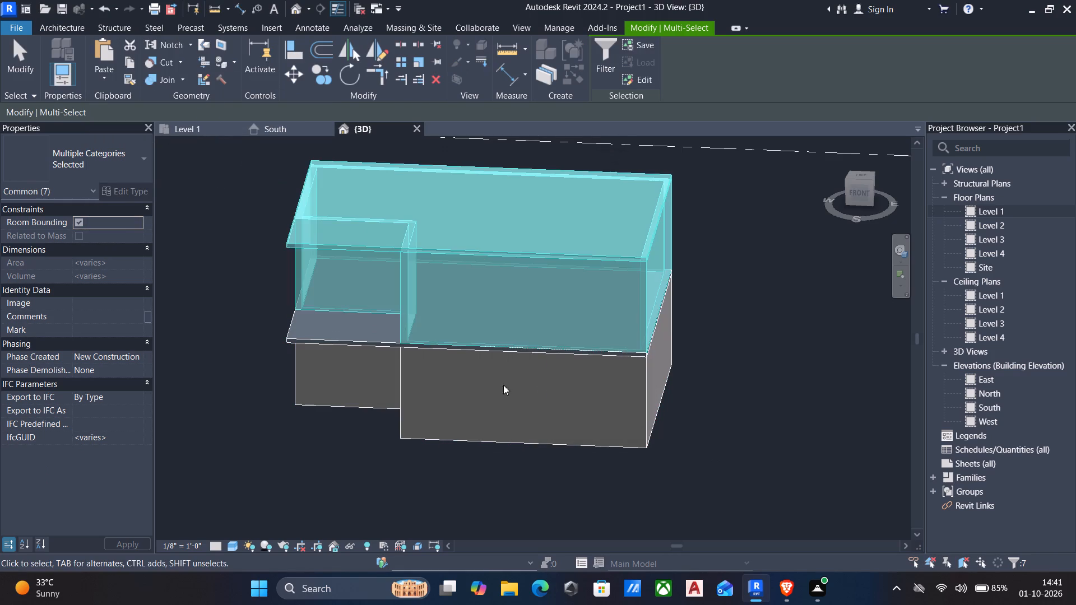
{"action": "key", "text": "Escape"}
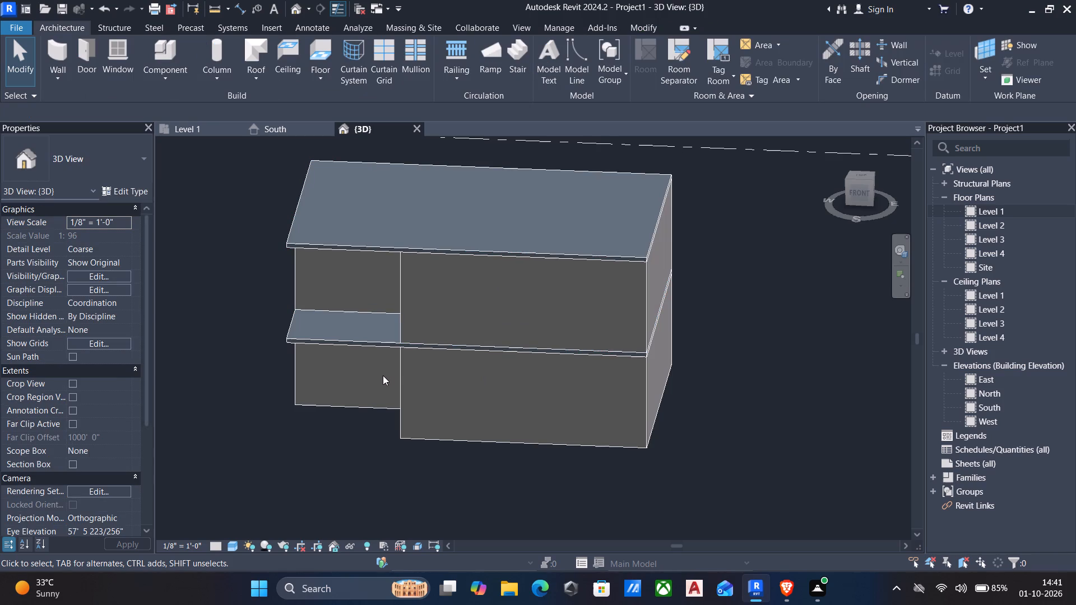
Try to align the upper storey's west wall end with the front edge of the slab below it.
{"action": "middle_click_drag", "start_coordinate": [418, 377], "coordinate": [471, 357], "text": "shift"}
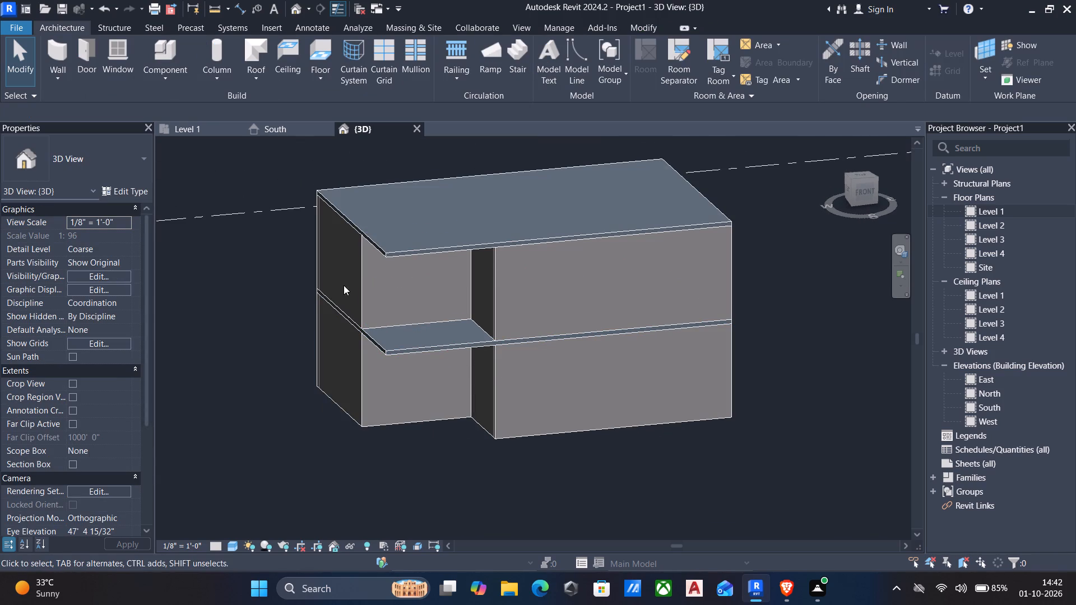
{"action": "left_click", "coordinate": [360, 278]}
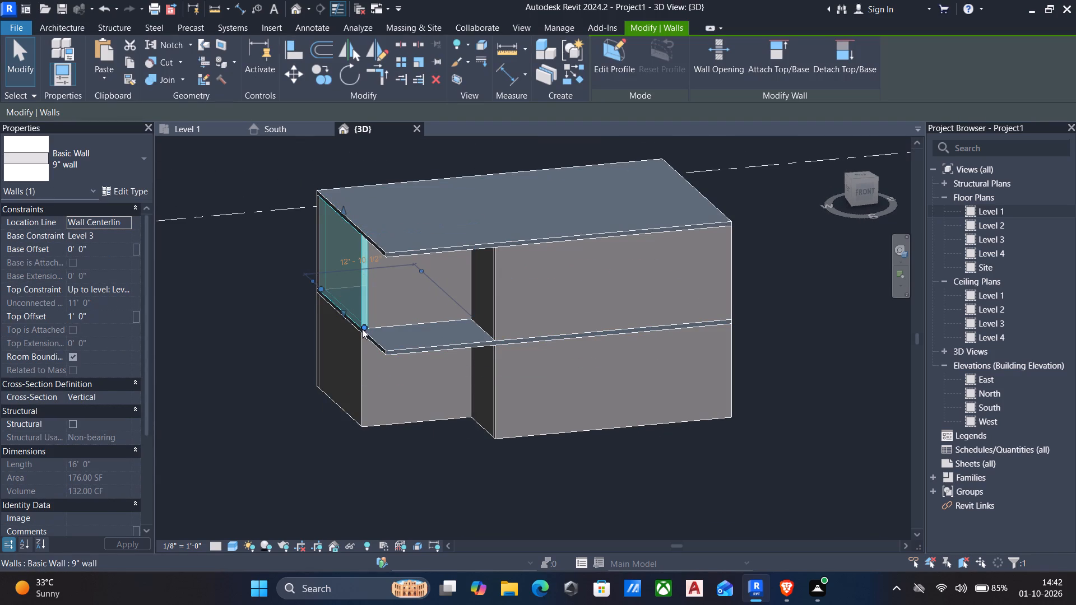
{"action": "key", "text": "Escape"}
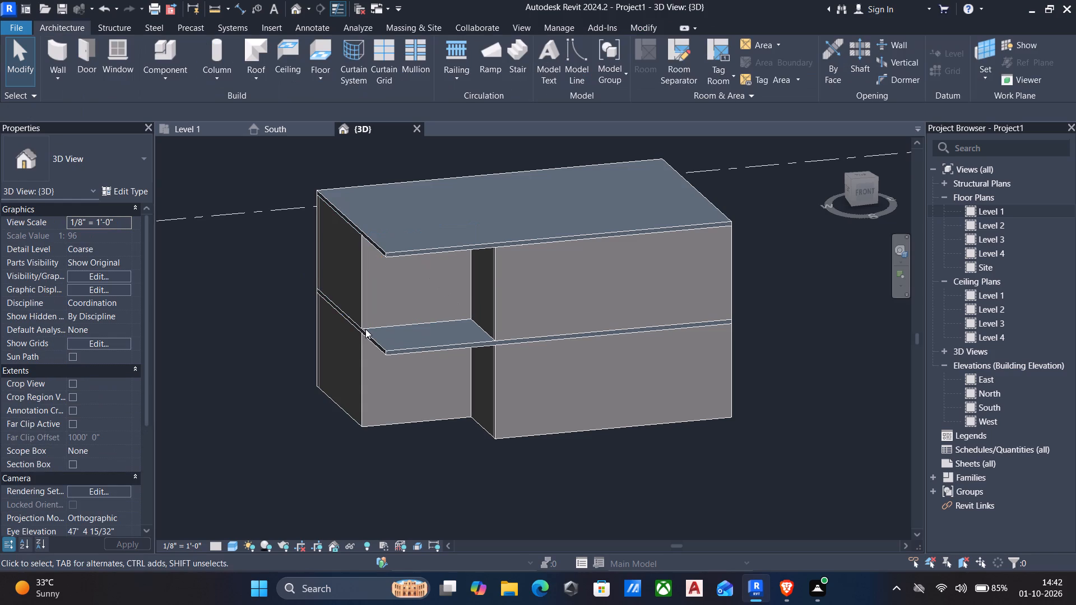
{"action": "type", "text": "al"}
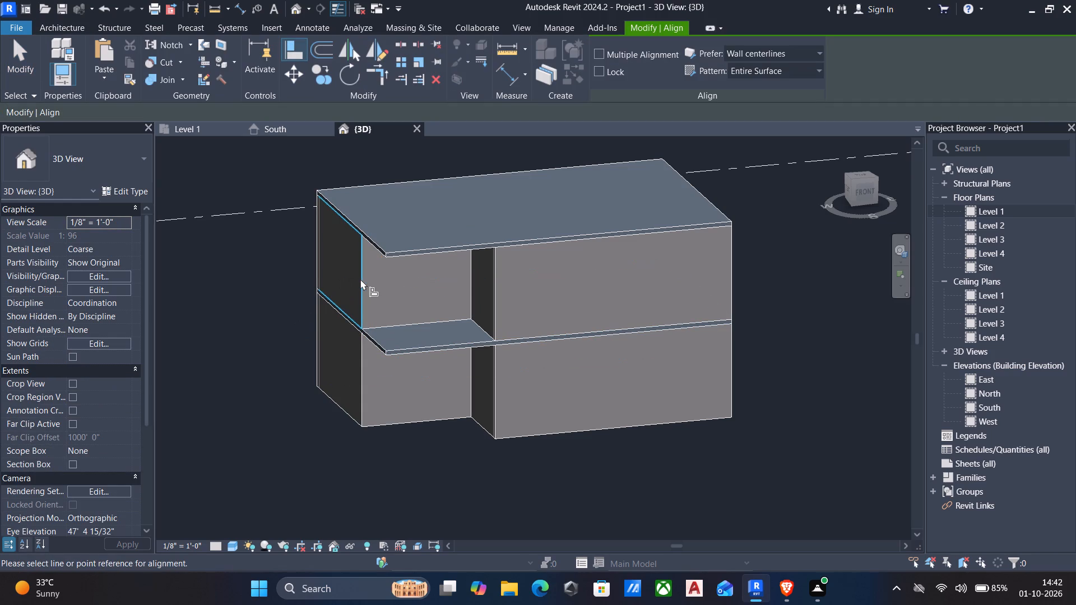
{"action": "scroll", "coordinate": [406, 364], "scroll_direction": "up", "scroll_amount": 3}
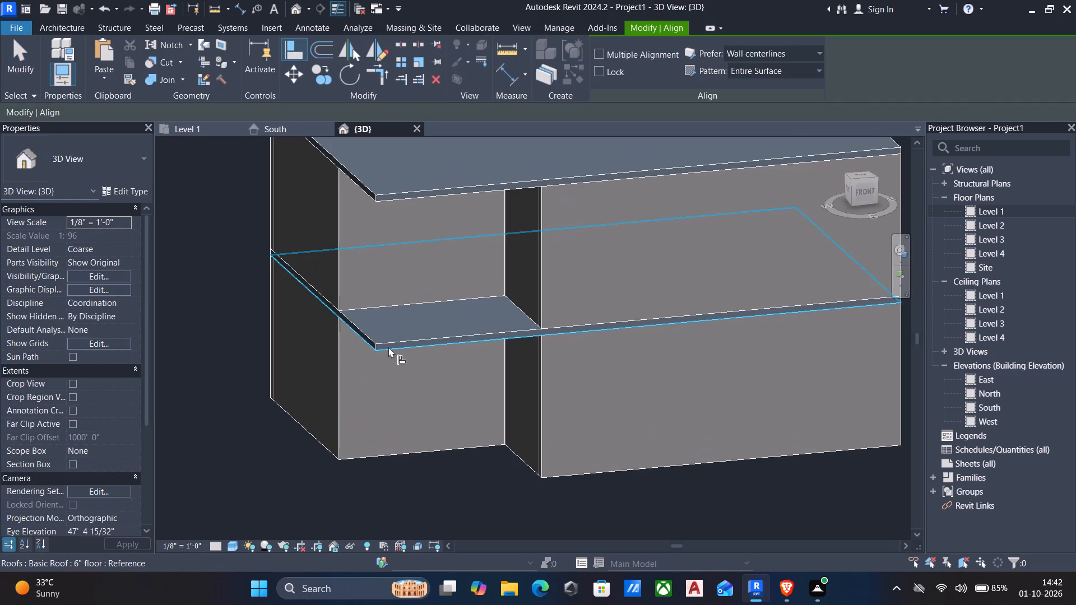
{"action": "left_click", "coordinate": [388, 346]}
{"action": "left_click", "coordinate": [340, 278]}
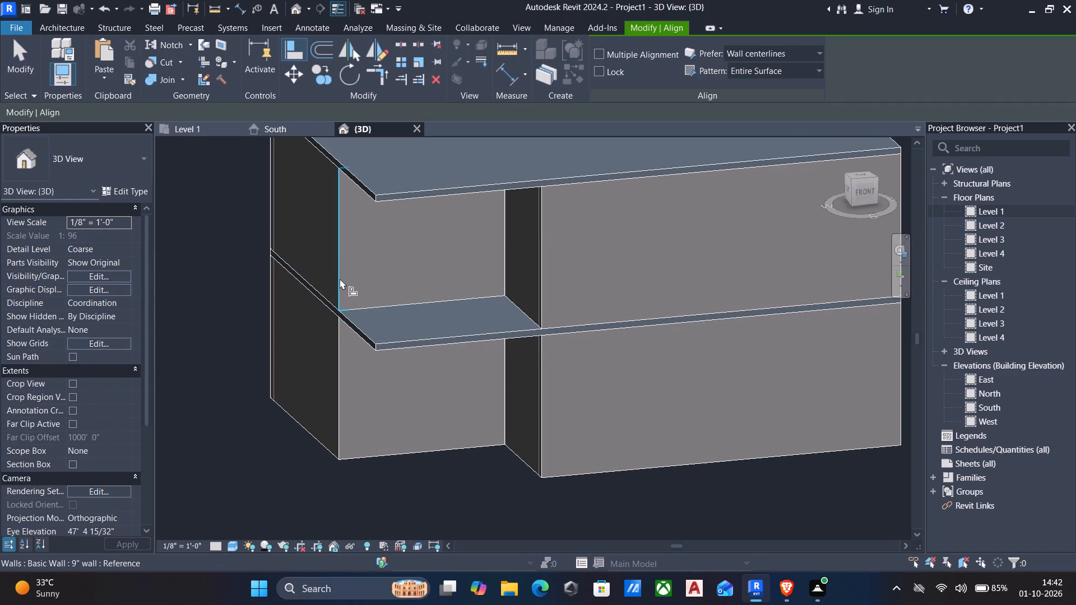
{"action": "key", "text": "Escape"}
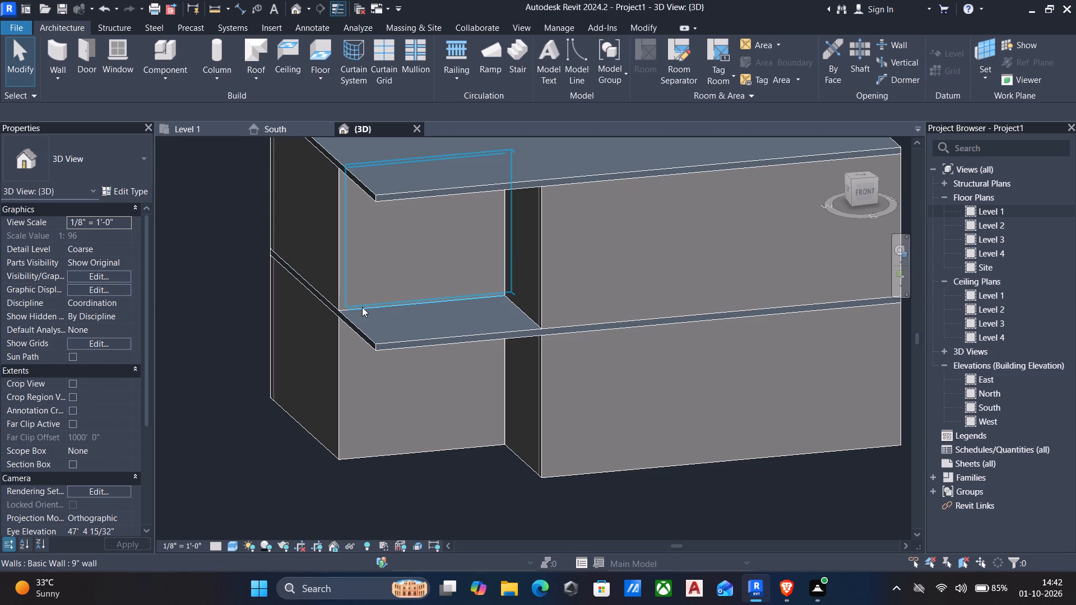
Shorten the upper storey's recessed front wall to about 11' 0" by pulling its west end away from the west wall.
{"action": "left_click", "coordinate": [362, 307]}
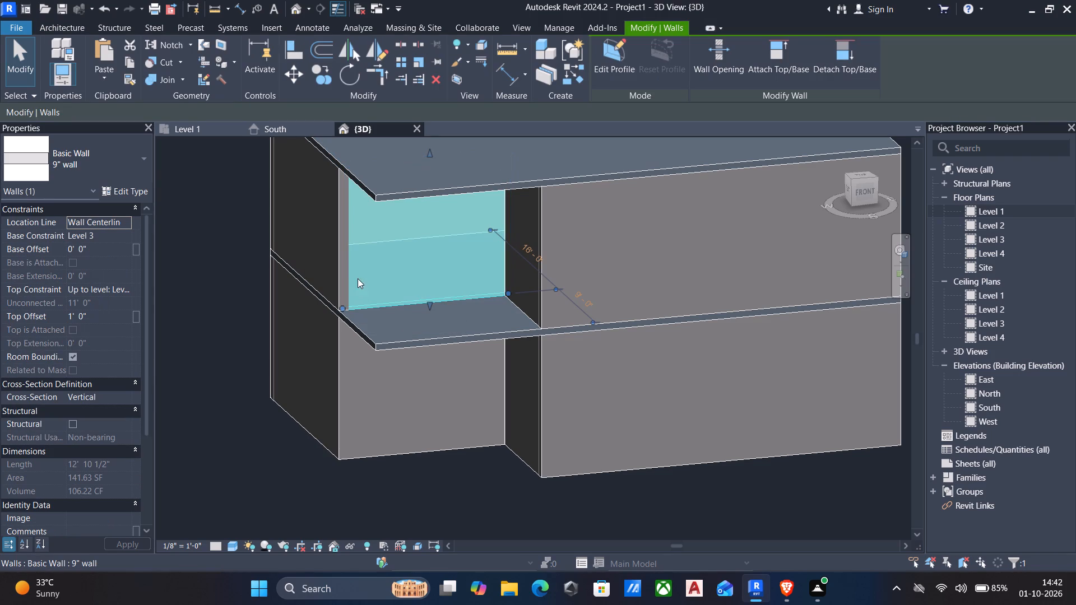
{"action": "left_click_drag", "start_coordinate": [349, 276], "coordinate": [359, 274]}
{"action": "left_click", "coordinate": [359, 270]}
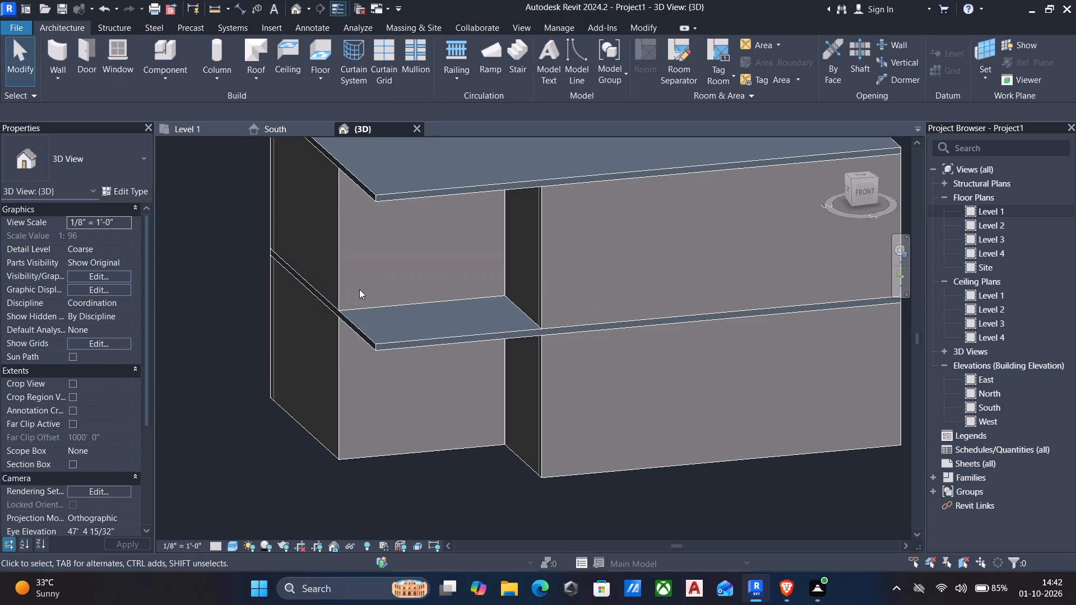
{"action": "left_click", "coordinate": [372, 310]}
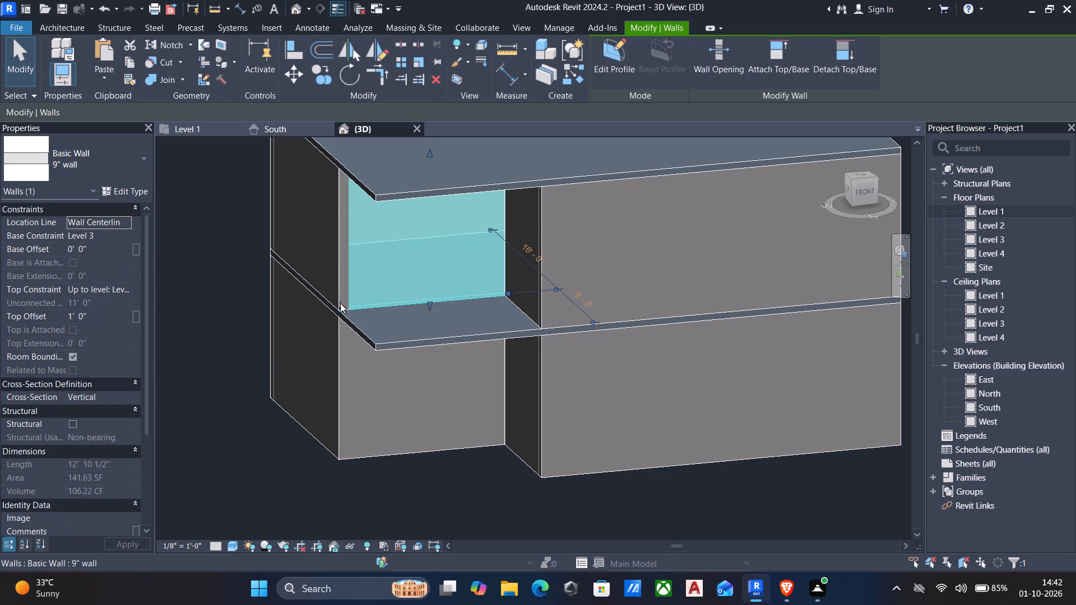
{"action": "left_click_drag", "start_coordinate": [341, 306], "coordinate": [369, 308]}
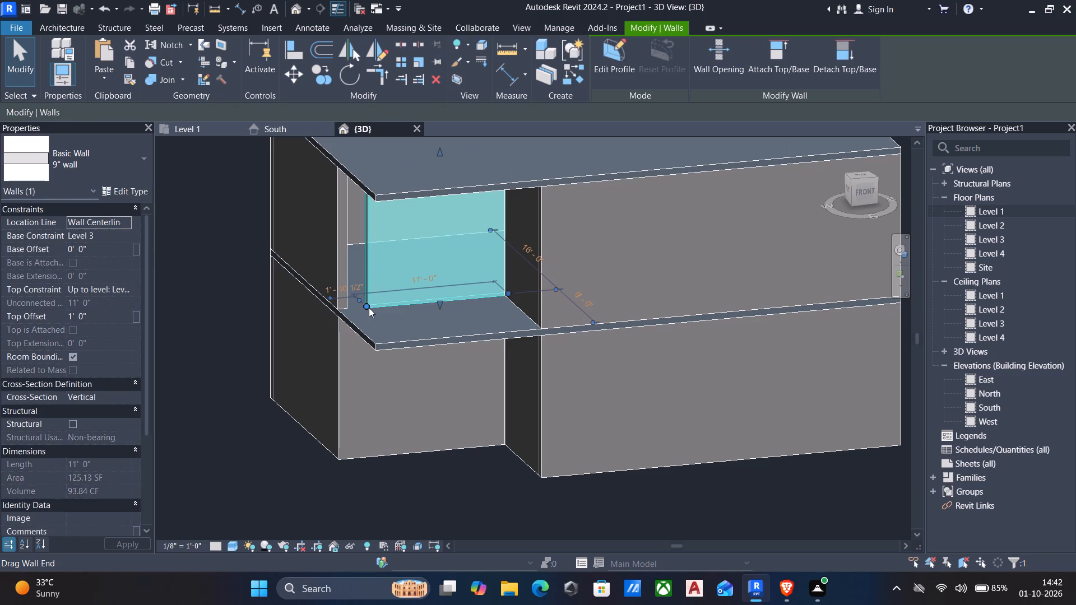
{"action": "key", "text": "Escape"}
Align the south end of the upper storey's west wall to the front edge of the slab.
{"action": "type", "text": "al"}
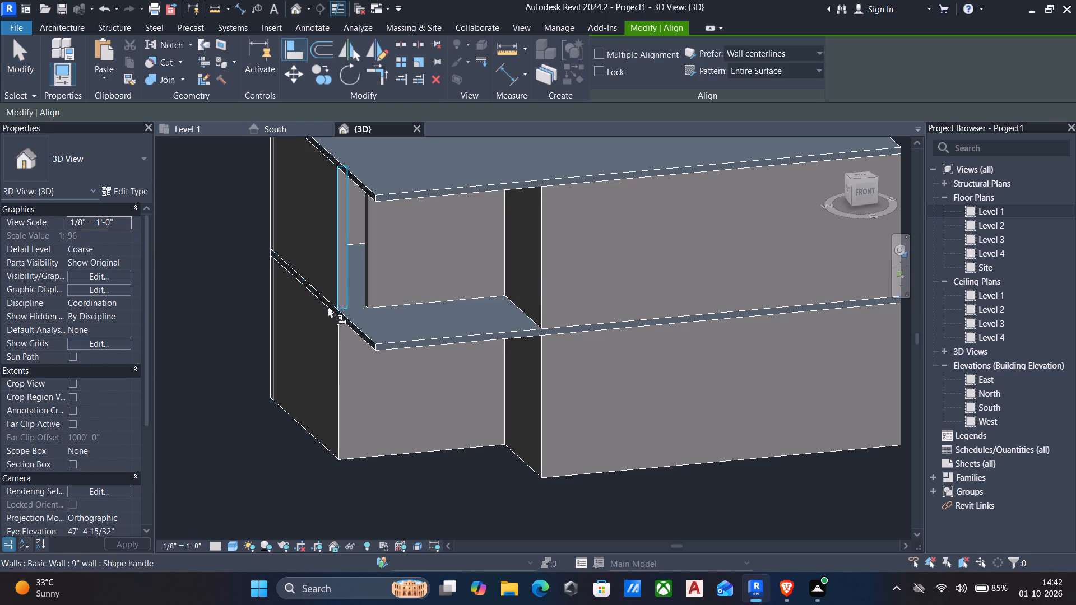
{"action": "left_click_drag", "start_coordinate": [435, 369], "coordinate": [456, 383]}
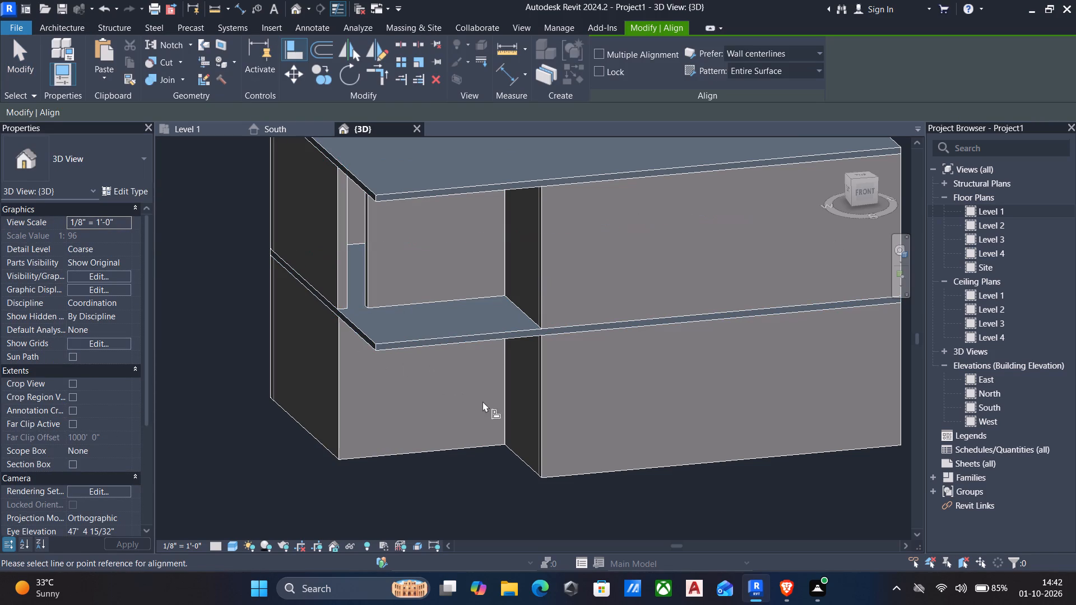
{"action": "left_click", "coordinate": [400, 345]}
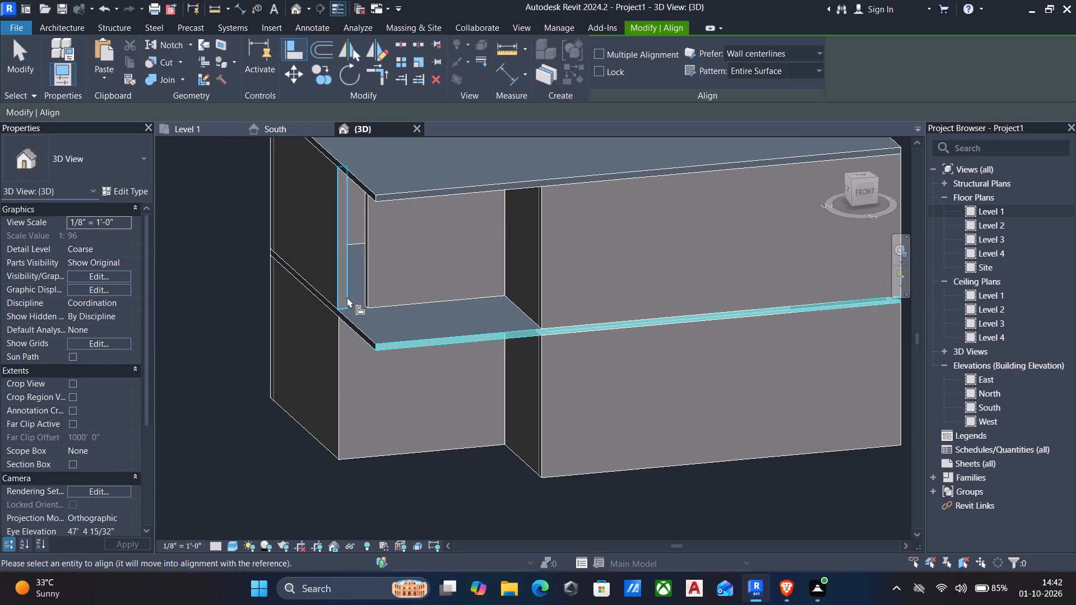
{"action": "left_click", "coordinate": [347, 297]}
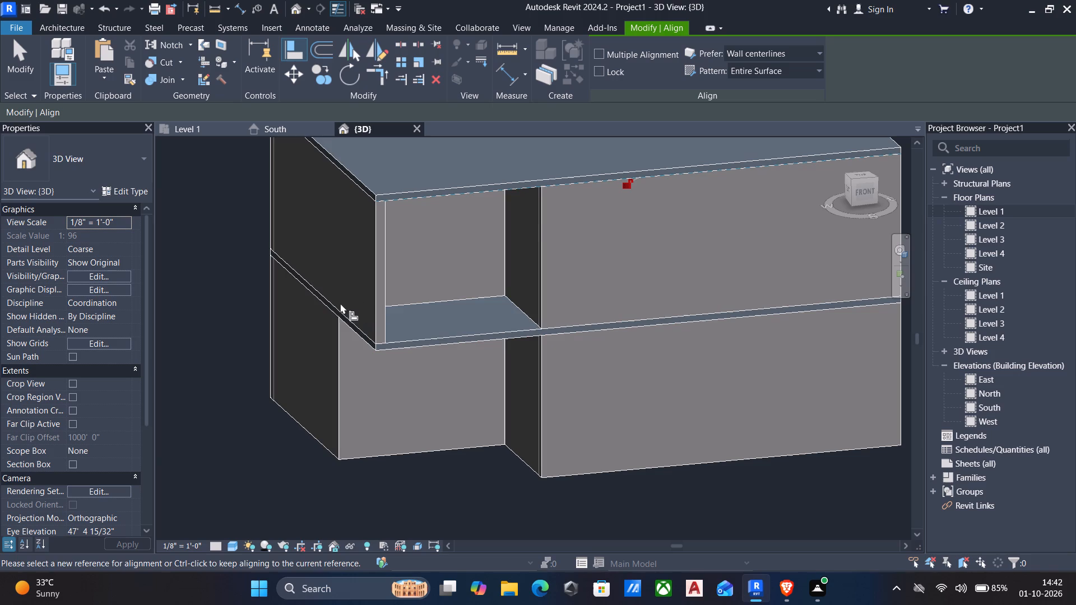
{"action": "middle_click_drag", "start_coordinate": [350, 322], "coordinate": [275, 325], "text": "shift"}
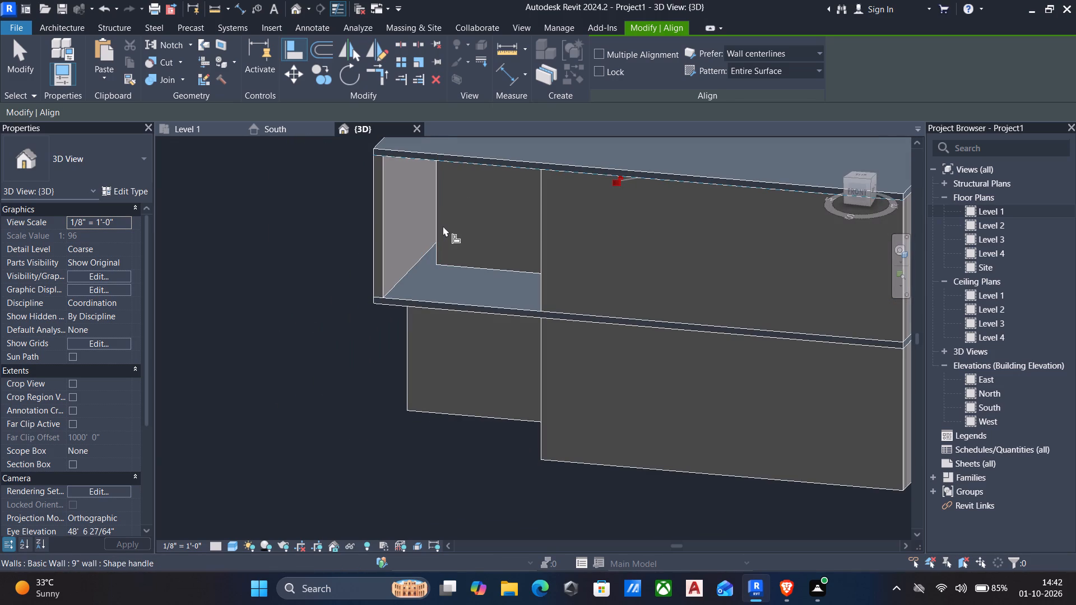
{"action": "key", "text": "Escape"}
Extend the west end of the upper storey's recessed front wall back to meet the west wall.
{"action": "left_click", "coordinate": [436, 230]}
{"action": "left_click", "coordinate": [442, 246]}
{"action": "key", "text": "Escape"}
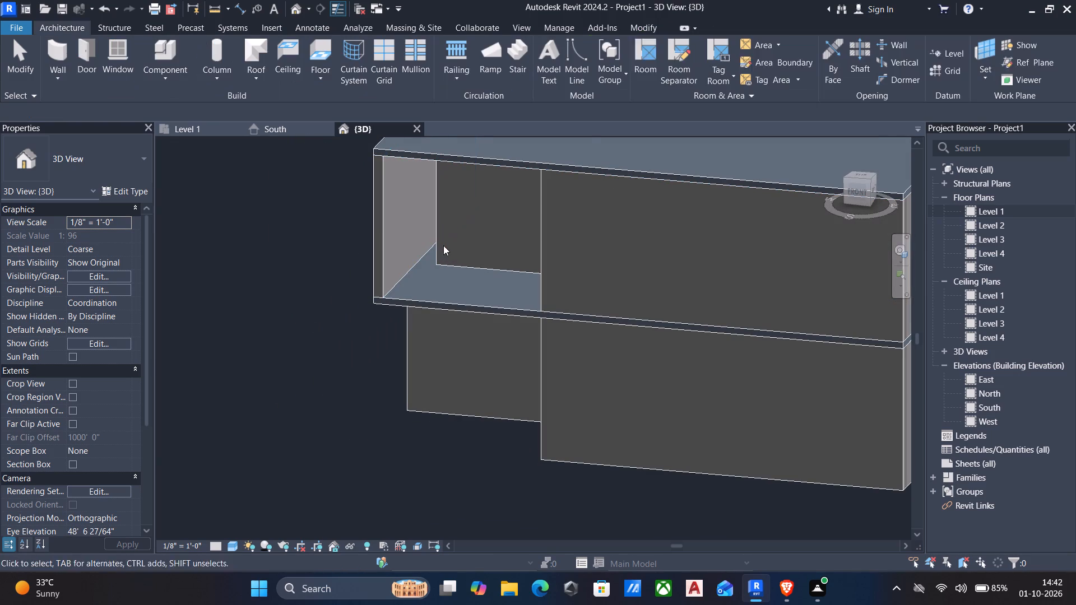
{"action": "left_click", "coordinate": [447, 254]}
{"action": "left_click", "coordinate": [447, 255]}
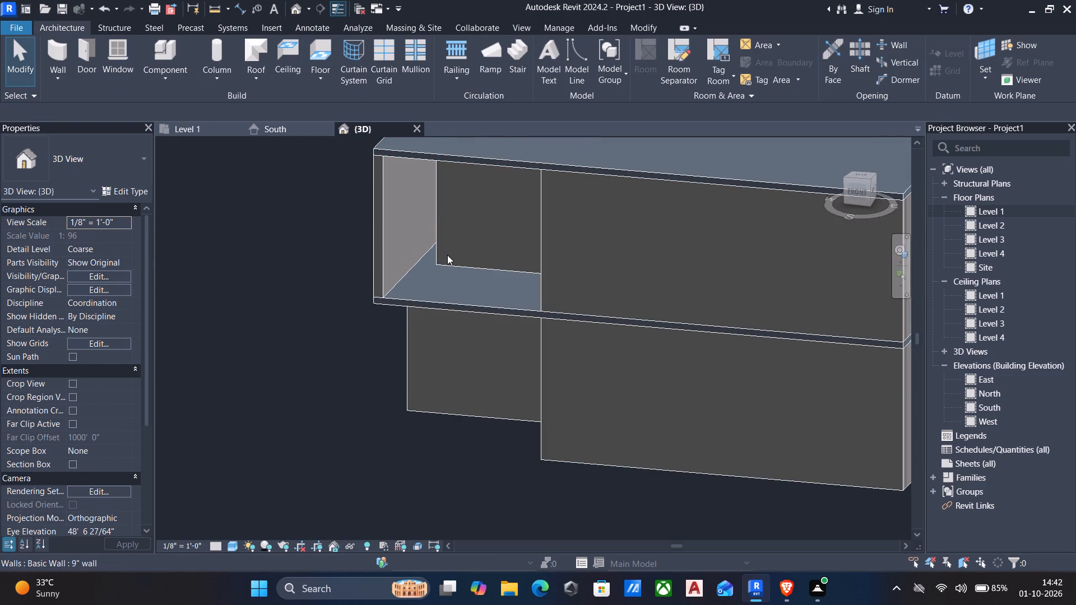
{"action": "left_click", "coordinate": [445, 263]}
{"action": "left_click_drag", "start_coordinate": [438, 261], "coordinate": [414, 259]}
{"action": "key", "text": "Escape"}
Examine the recessed southwest corner of both storeys from several angles.
{"action": "scroll", "coordinate": [403, 263], "scroll_direction": "down", "scroll_amount": 2}
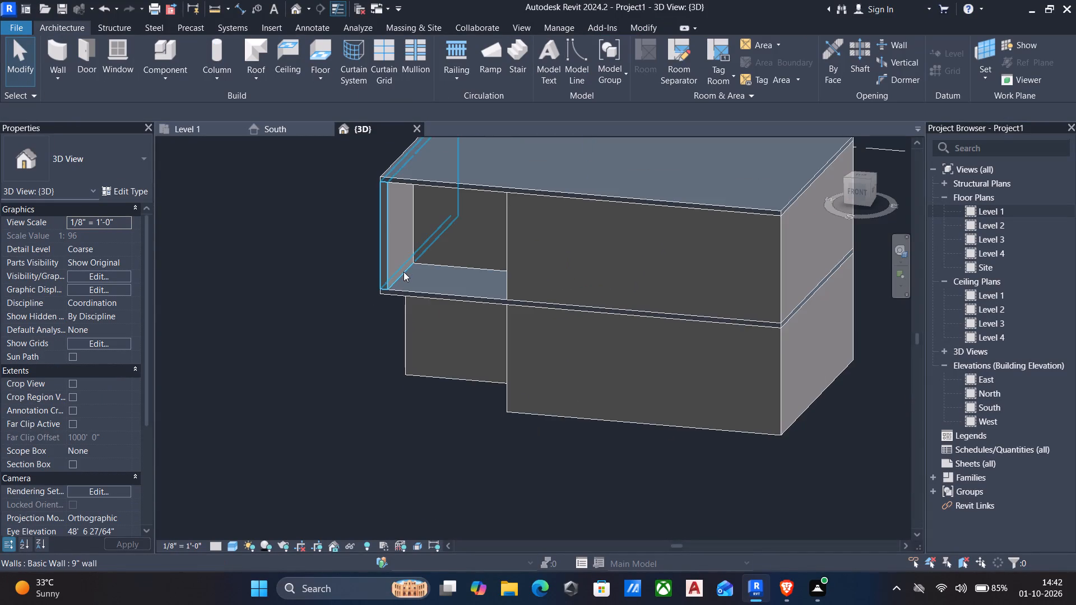
{"action": "middle_click_drag", "start_coordinate": [404, 272], "coordinate": [477, 244], "text": "shift"}
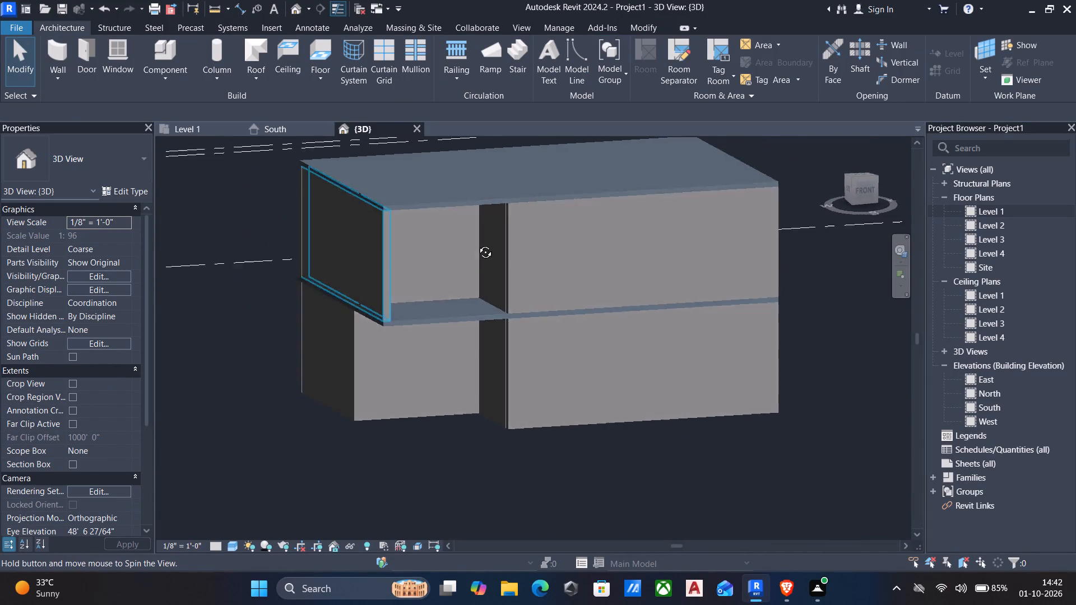
{"action": "middle_click_drag", "start_coordinate": [477, 244], "coordinate": [398, 274], "text": "shift"}
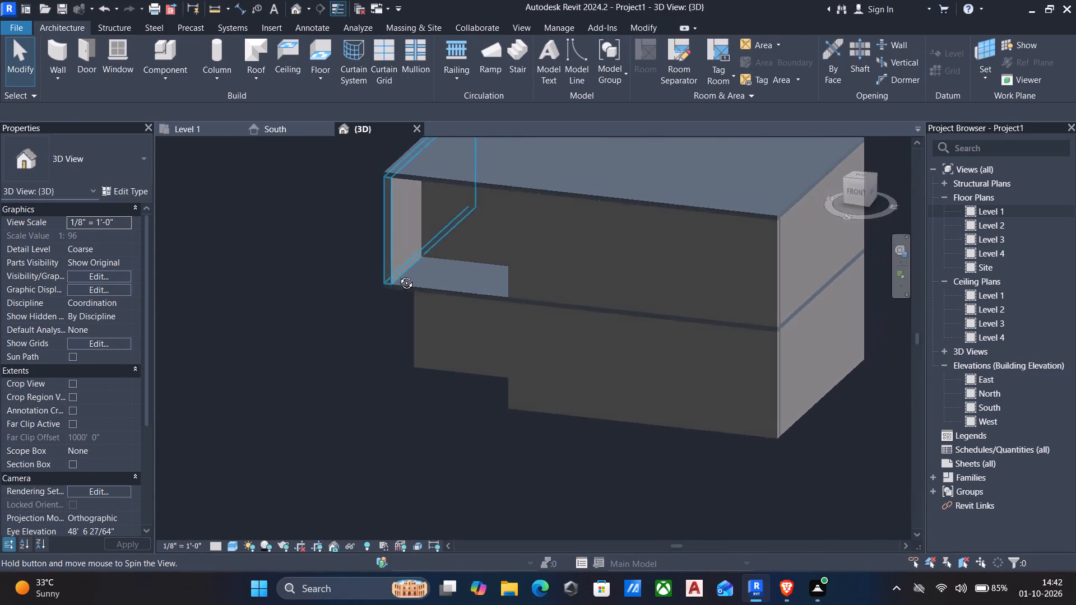
{"action": "middle_click_drag", "start_coordinate": [398, 274], "coordinate": [457, 260], "text": "shift"}
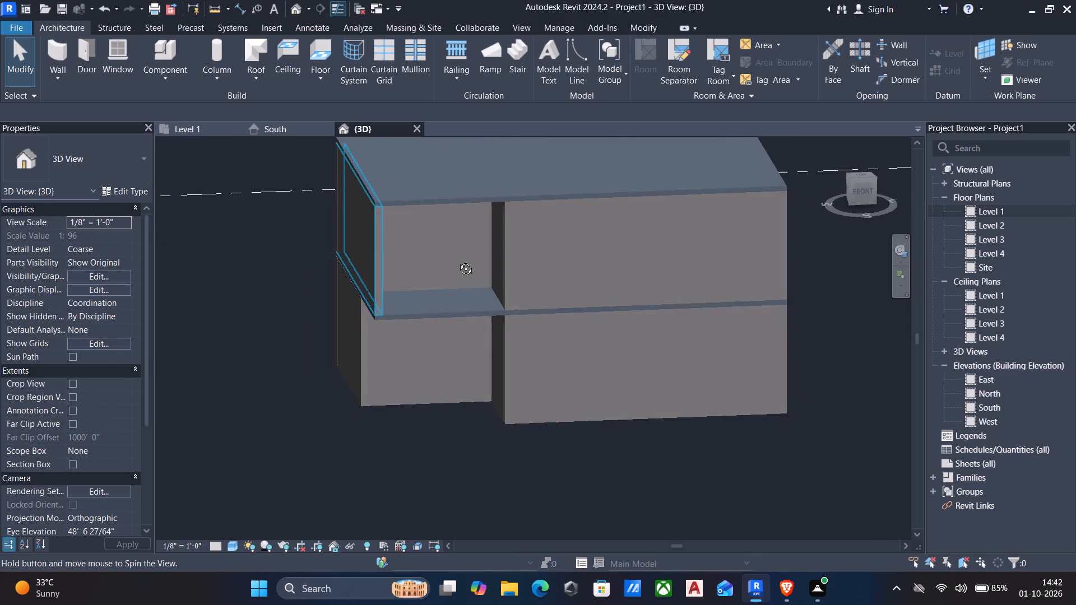
{"action": "middle_click_drag", "start_coordinate": [457, 260], "coordinate": [449, 258], "text": "shift"}
{"action": "middle_click", "coordinate": [449, 258], "text": "shift"}
{"action": "middle_click", "coordinate": [449, 257], "text": "shift"}
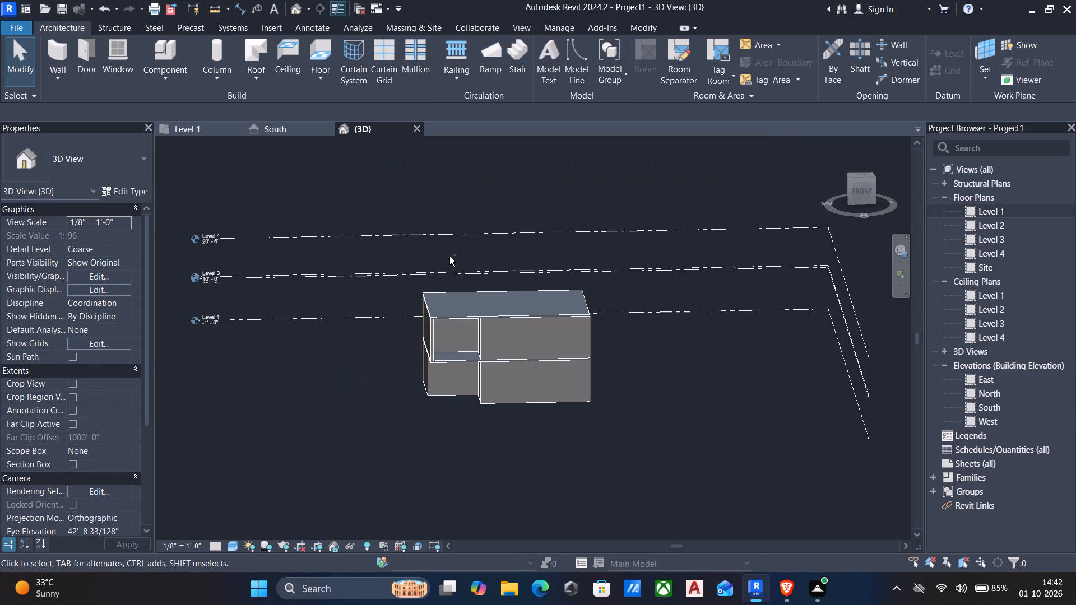
{"action": "scroll", "coordinate": [473, 350], "scroll_direction": "up", "scroll_amount": 3}
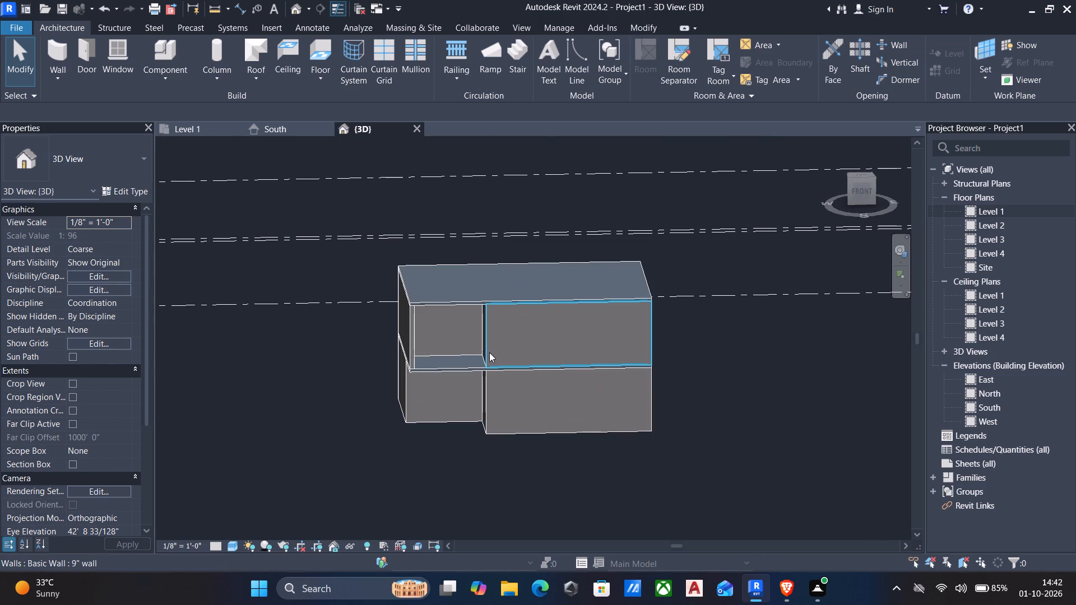
{"action": "scroll", "coordinate": [489, 351], "scroll_direction": "up", "scroll_amount": 3}
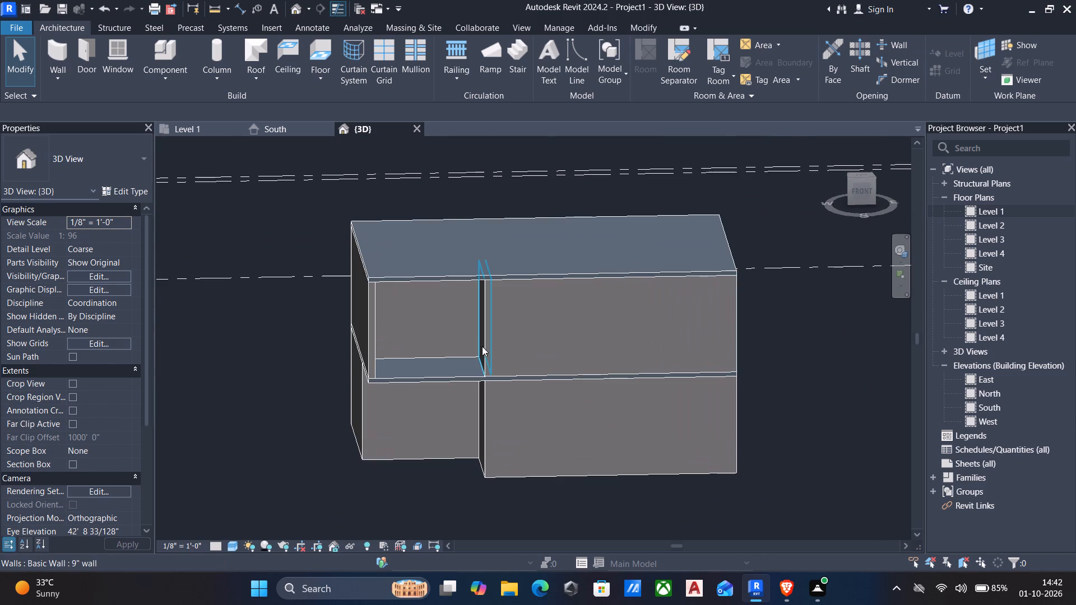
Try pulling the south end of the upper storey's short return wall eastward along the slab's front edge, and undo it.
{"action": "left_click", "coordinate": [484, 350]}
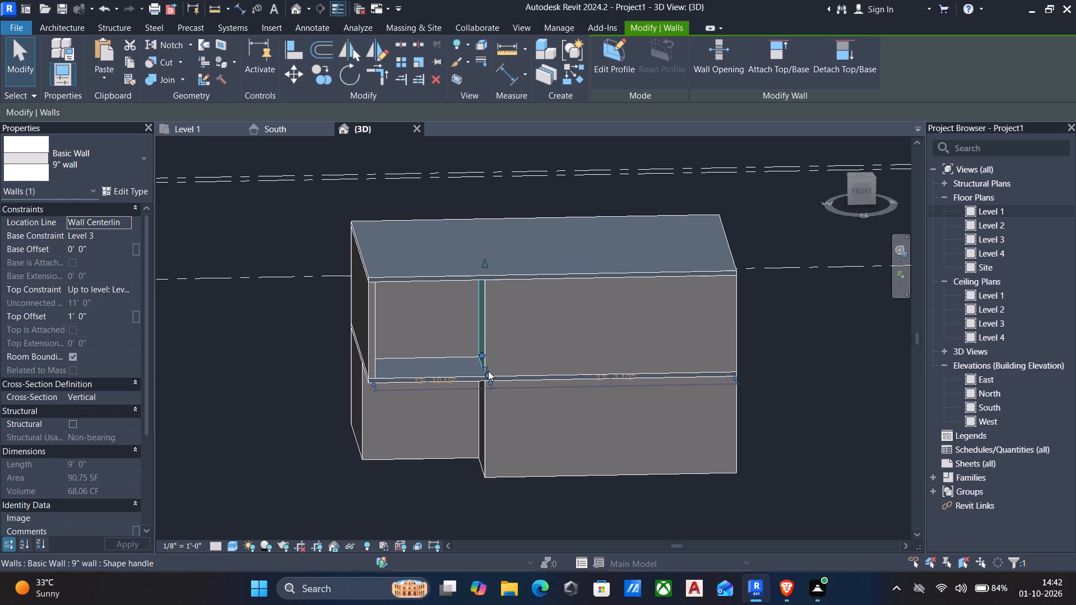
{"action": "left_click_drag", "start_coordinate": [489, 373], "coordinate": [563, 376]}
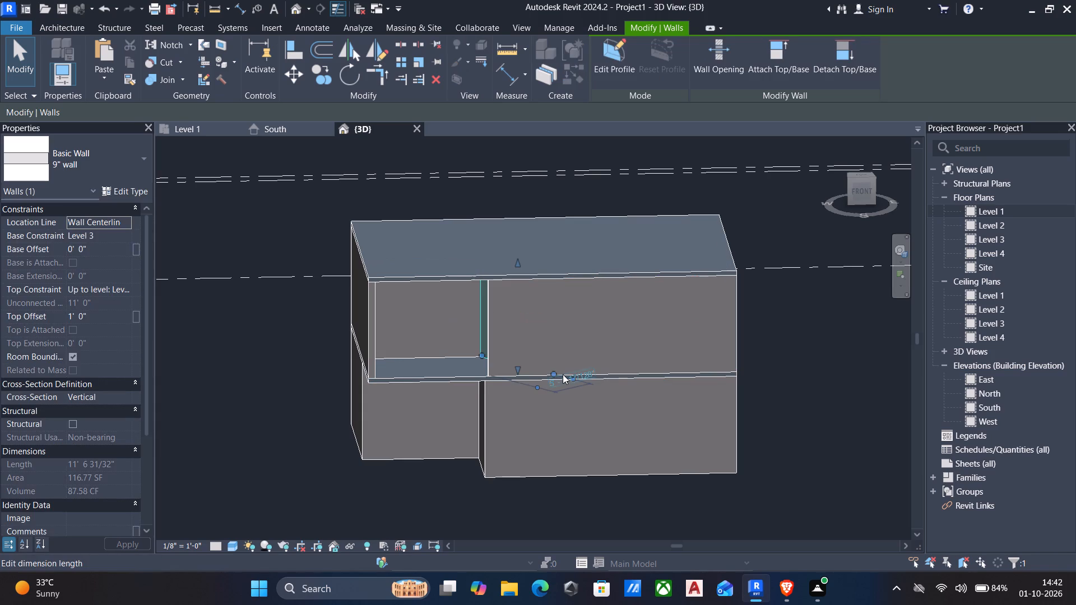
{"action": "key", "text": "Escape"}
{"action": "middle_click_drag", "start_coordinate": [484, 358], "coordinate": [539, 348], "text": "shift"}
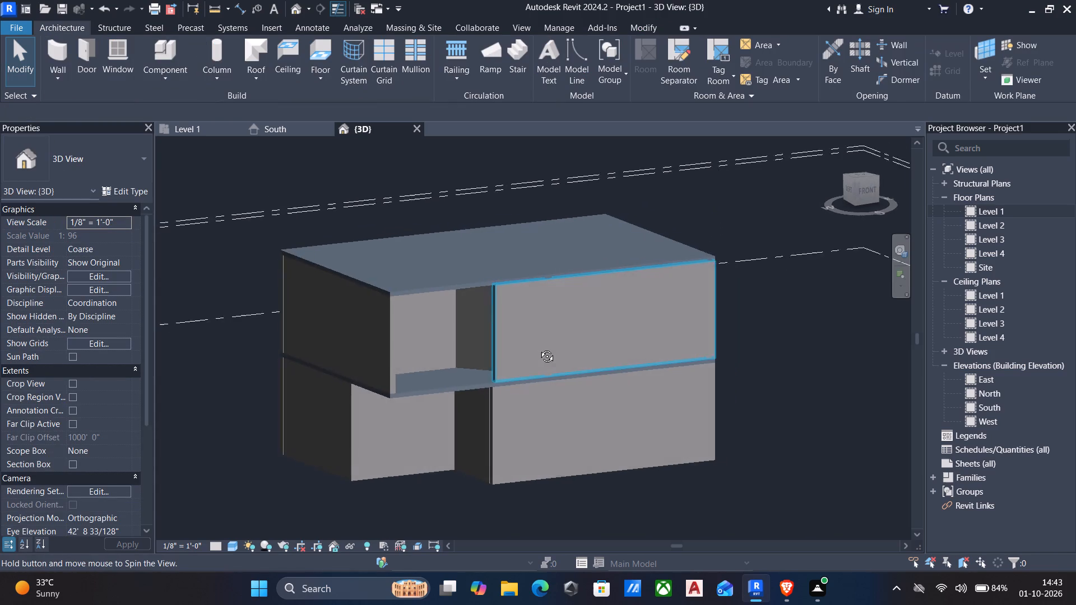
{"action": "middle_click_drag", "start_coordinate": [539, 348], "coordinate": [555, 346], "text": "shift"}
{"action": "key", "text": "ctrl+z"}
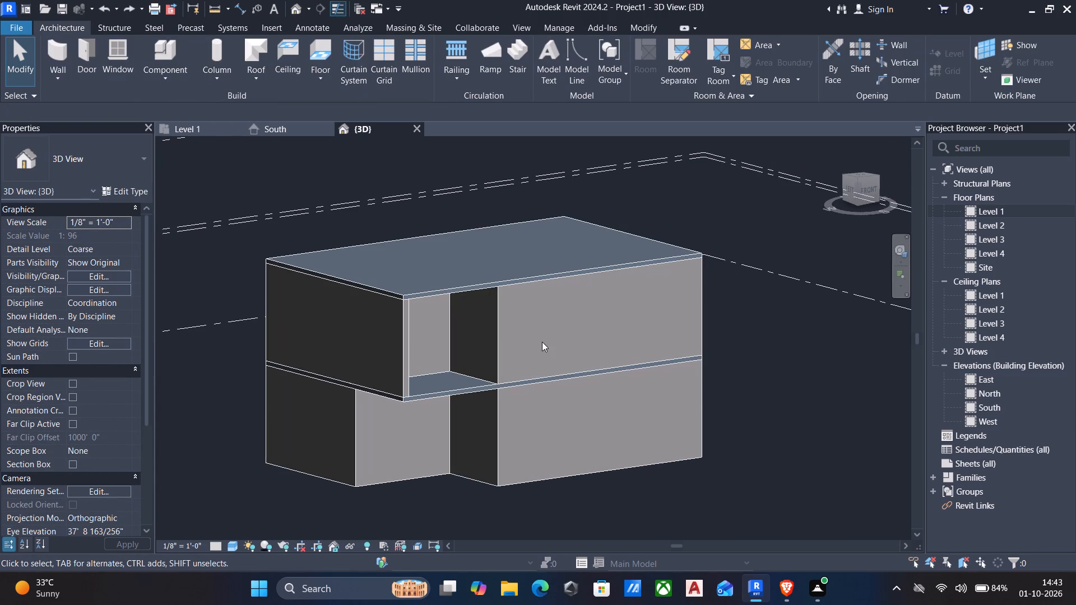
Shorten the upper storey's front wall by pulling its west end to about 4' 7 1/2" east of the short return wall.
{"action": "left_click", "coordinate": [504, 380]}
{"action": "left_click_drag", "start_coordinate": [498, 383], "coordinate": [499, 383]}
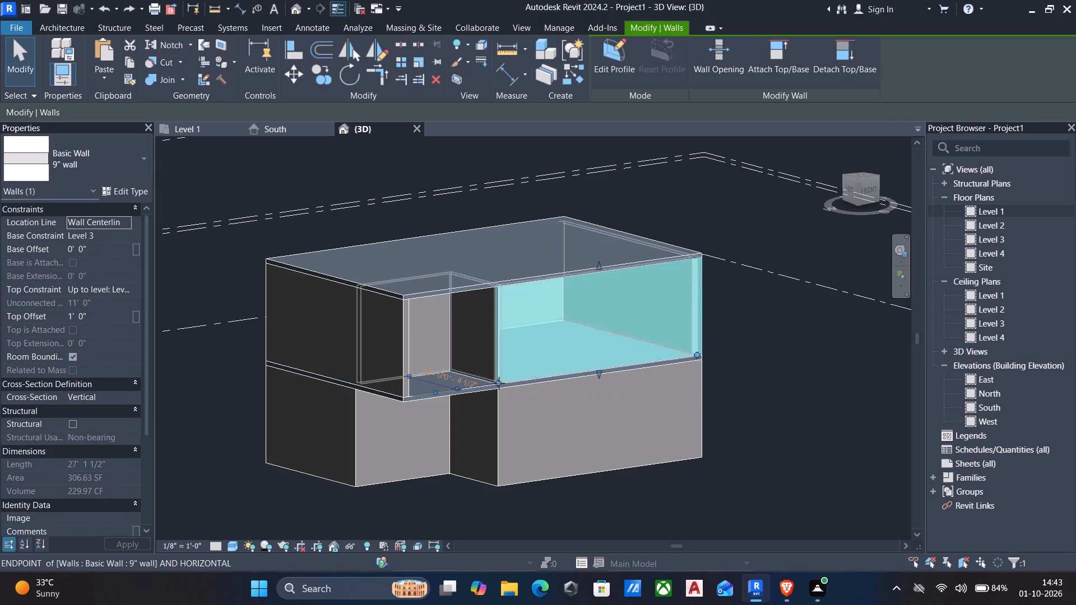
{"action": "left_click_drag", "start_coordinate": [499, 383], "coordinate": [533, 379]}
{"action": "key", "text": "Escape"}
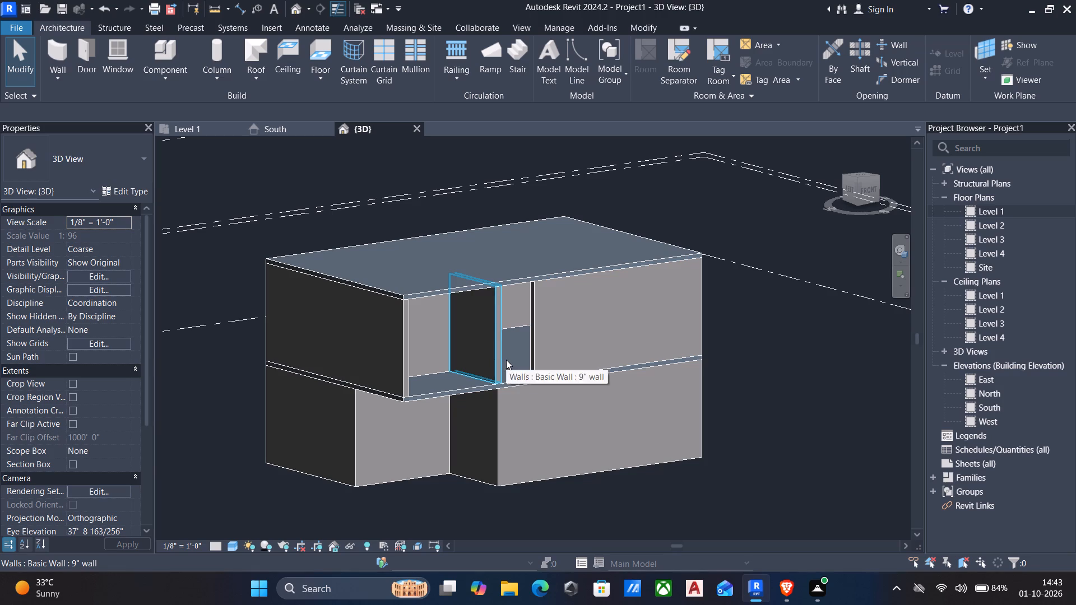
Move the upper storey's short return wall about 4' 4" east in small increments to meet the shortened front wall's west end.
{"action": "left_click", "coordinate": [503, 360]}
{"action": "scroll", "coordinate": [510, 377], "scroll_direction": "up", "scroll_amount": 2}
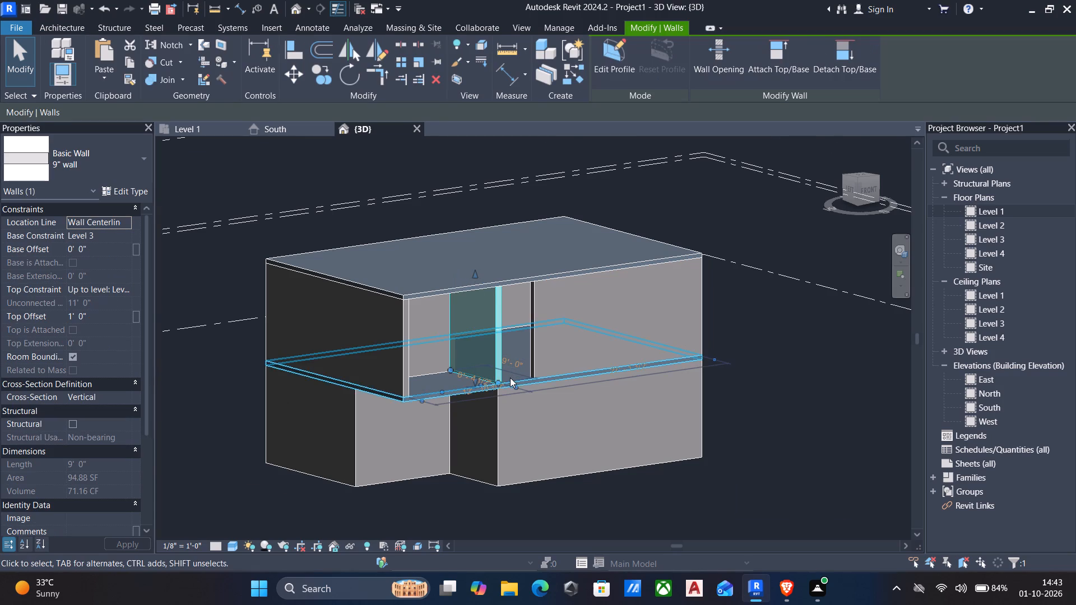
{"action": "scroll", "coordinate": [510, 378], "scroll_direction": "up", "scroll_amount": 6}
{"action": "key", "text": "Escape"}
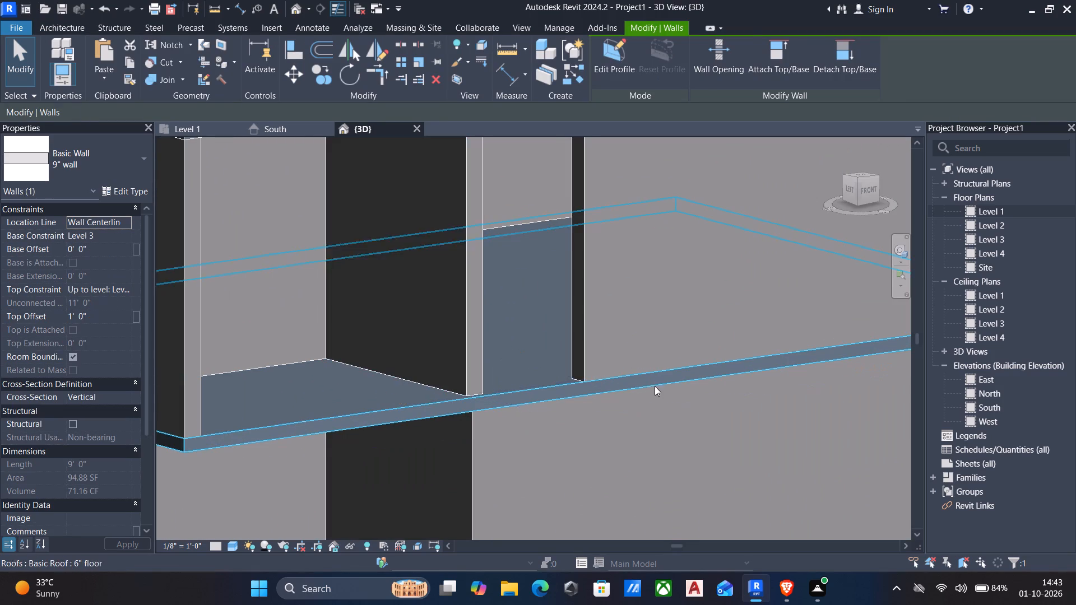
{"action": "scroll", "coordinate": [627, 393], "scroll_direction": "down", "scroll_amount": 1}
{"action": "middle_click_drag", "start_coordinate": [626, 394], "coordinate": [530, 412]}
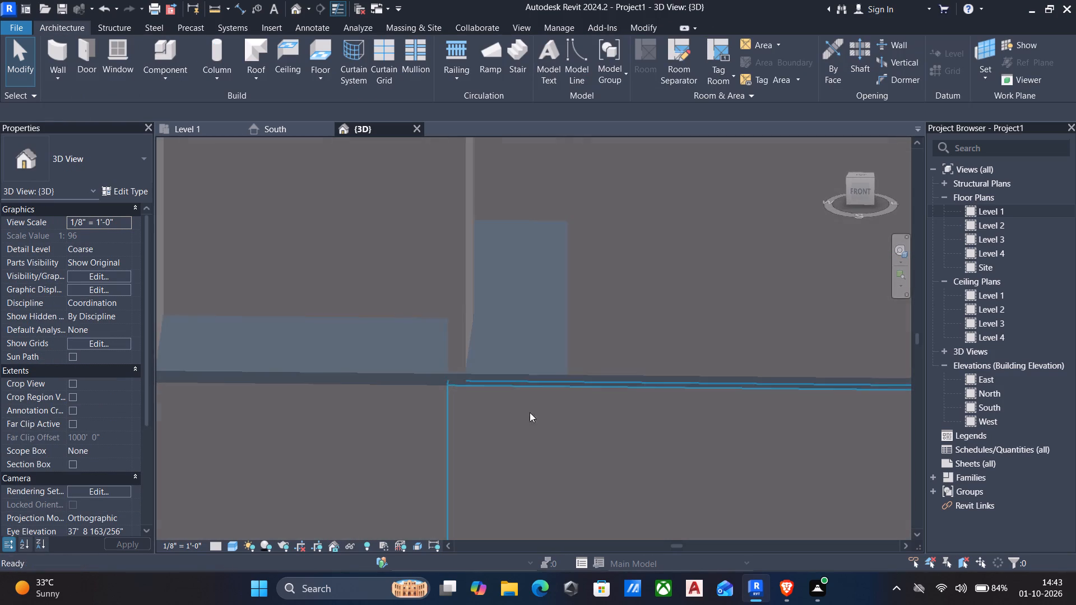
{"action": "left_click", "coordinate": [453, 344]}
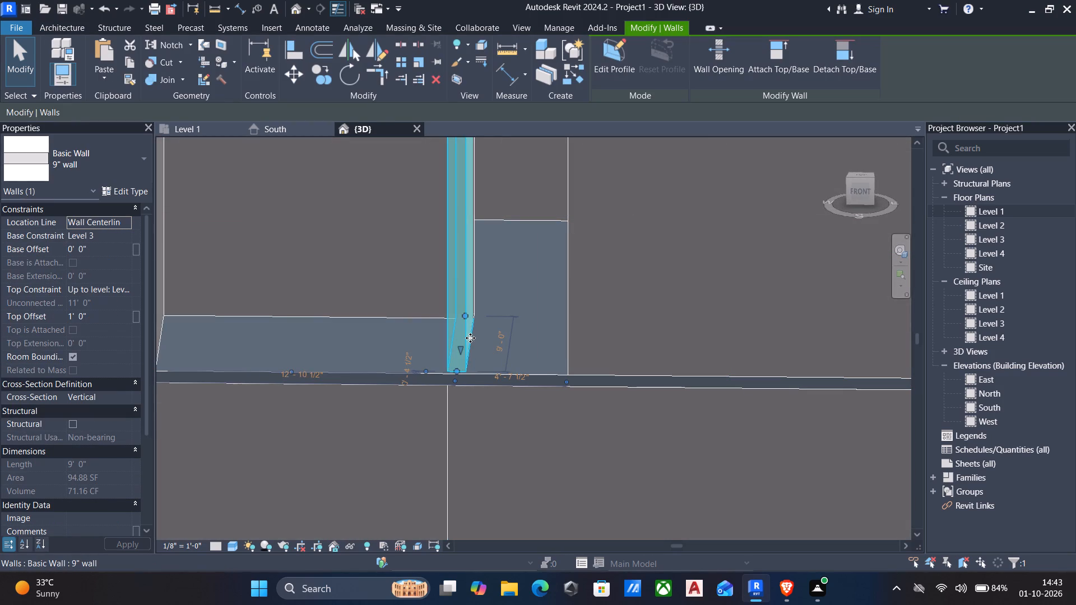
{"action": "key", "text": "Right"}
{"action": "key", "text": "Right"}
{"action": "key", "text": "Right"}
{"action": "key", "text": "Right"}
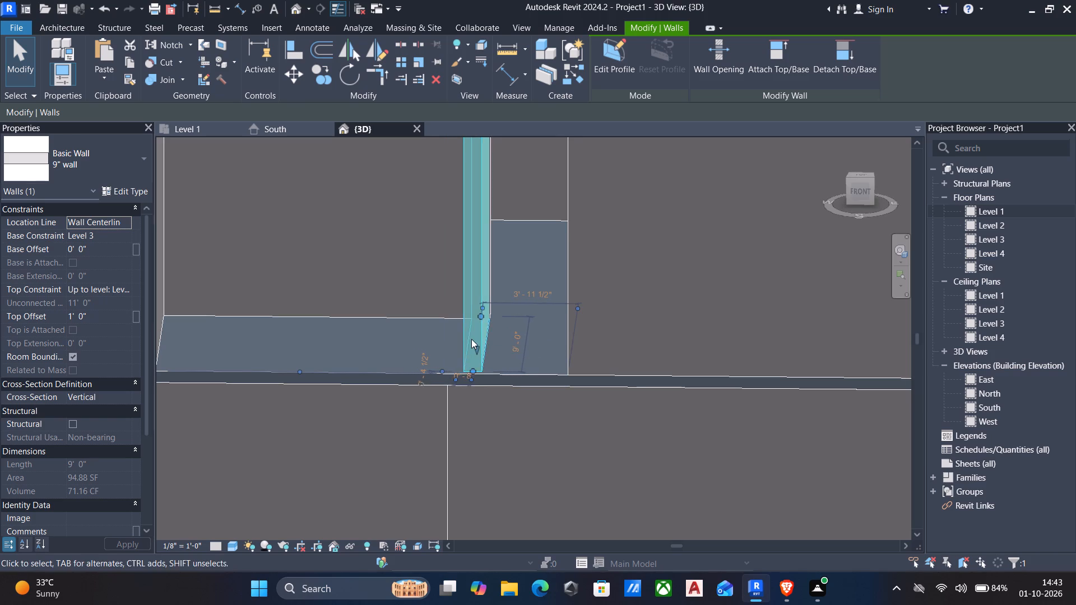
{"action": "key", "text": "Right"}
{"action": "key", "text": "Right"}
{"action": "key", "text": "Right"}
{"action": "key", "text": "Right"}
{"action": "key", "text": "Right"}
{"action": "key", "text": "Right"}
{"action": "key", "text": "Right"}
{"action": "key", "text": "Right"}
{"action": "key", "text": "Right"}
{"action": "key", "text": "Right"}
{"action": "key", "text": "Right"}
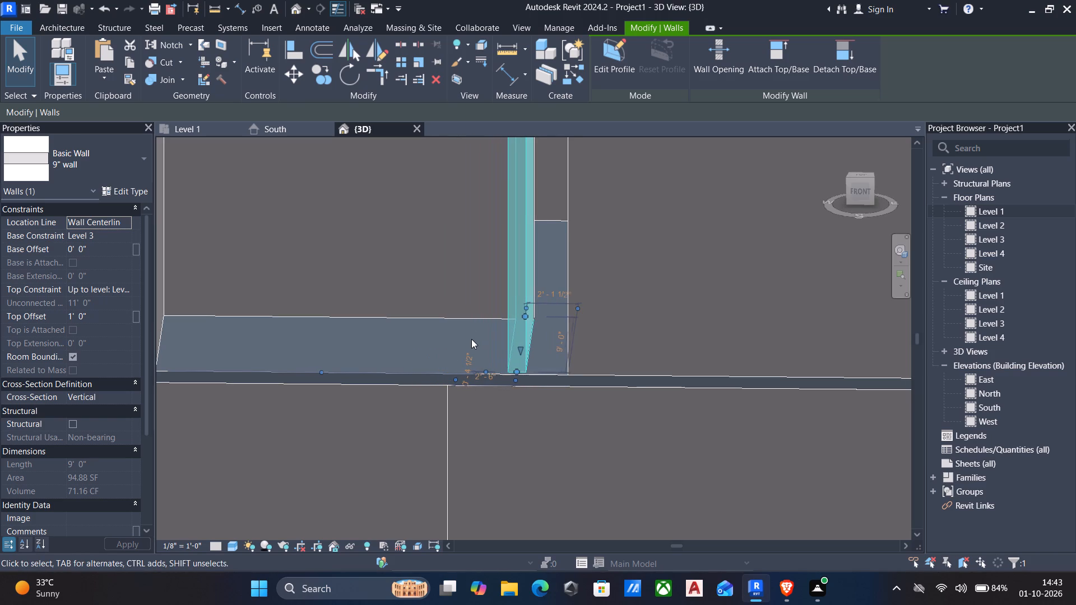
{"action": "key", "text": "Right"}
{"action": "key", "text": "Right"}
{"action": "key", "text": "Right"}
{"action": "key", "text": "Right"}
{"action": "key", "text": "Right"}
{"action": "key", "text": "Right"}
{"action": "key", "text": "Right"}
{"action": "key", "text": "Right"}
{"action": "key", "text": "Right"}
{"action": "key", "text": "Right"}
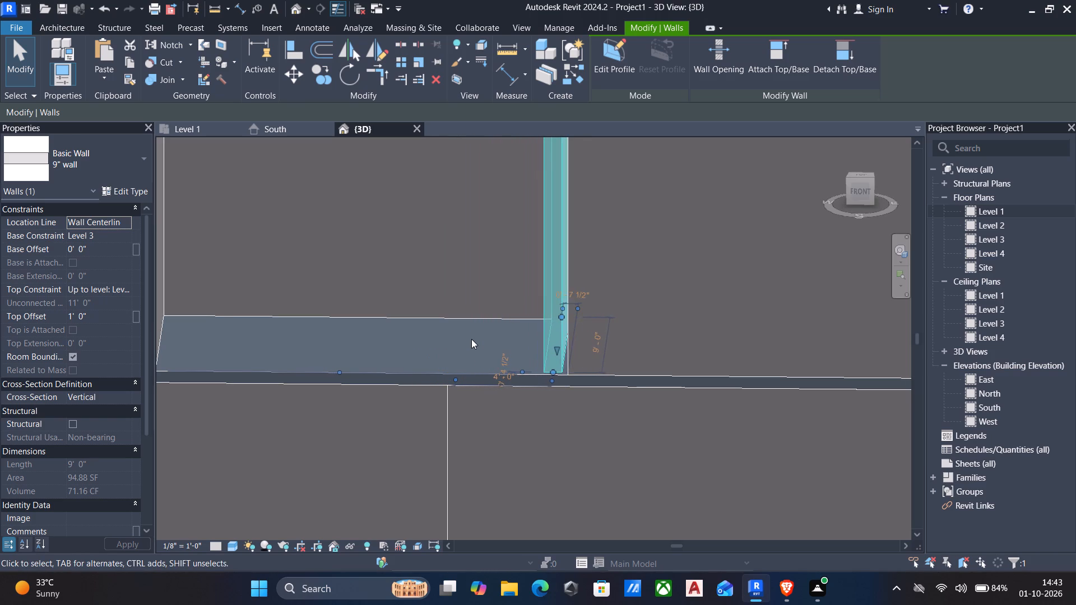
{"action": "key", "text": "Right"}
{"action": "scroll", "coordinate": [459, 355], "scroll_direction": "down", "scroll_amount": 3}
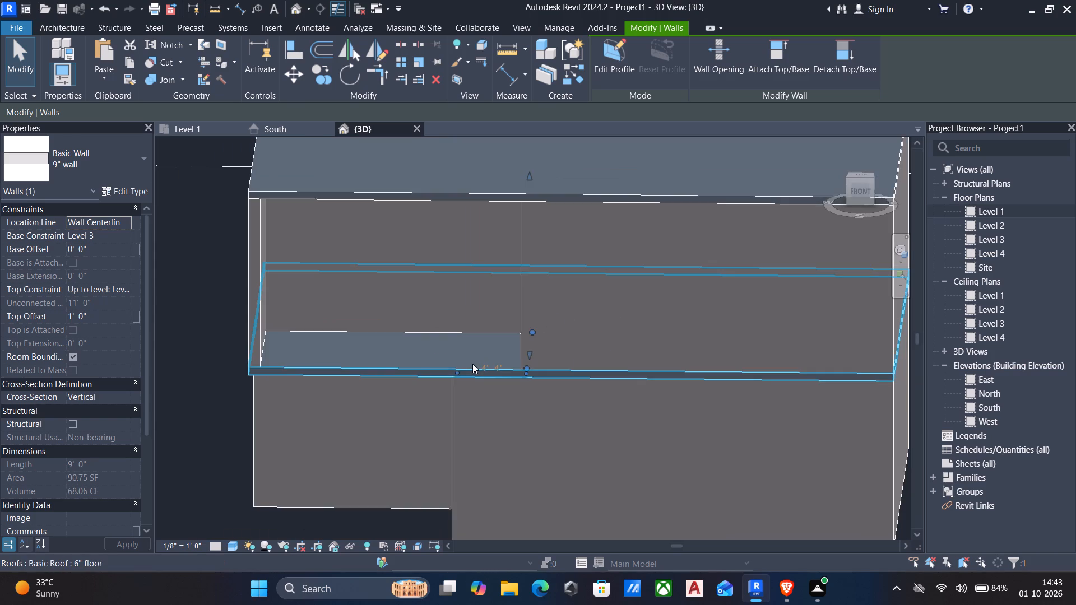
{"action": "key", "text": "Escape"}
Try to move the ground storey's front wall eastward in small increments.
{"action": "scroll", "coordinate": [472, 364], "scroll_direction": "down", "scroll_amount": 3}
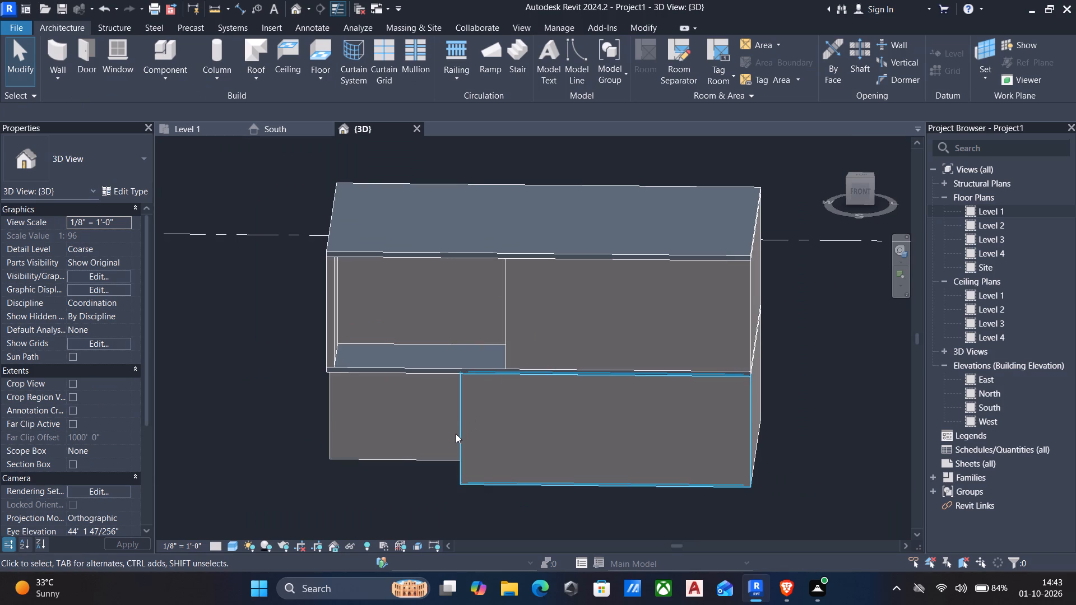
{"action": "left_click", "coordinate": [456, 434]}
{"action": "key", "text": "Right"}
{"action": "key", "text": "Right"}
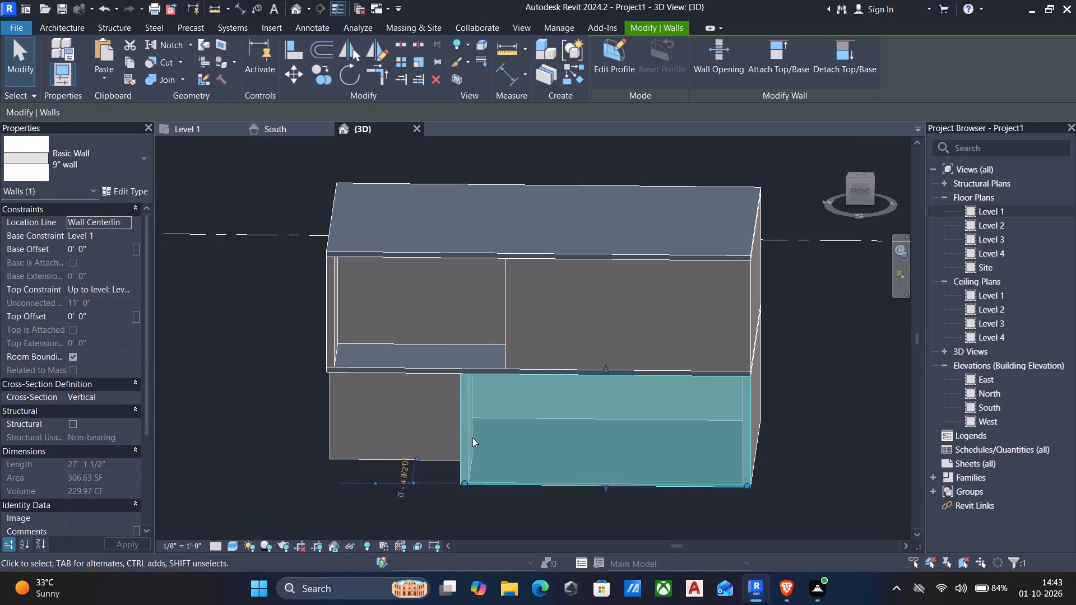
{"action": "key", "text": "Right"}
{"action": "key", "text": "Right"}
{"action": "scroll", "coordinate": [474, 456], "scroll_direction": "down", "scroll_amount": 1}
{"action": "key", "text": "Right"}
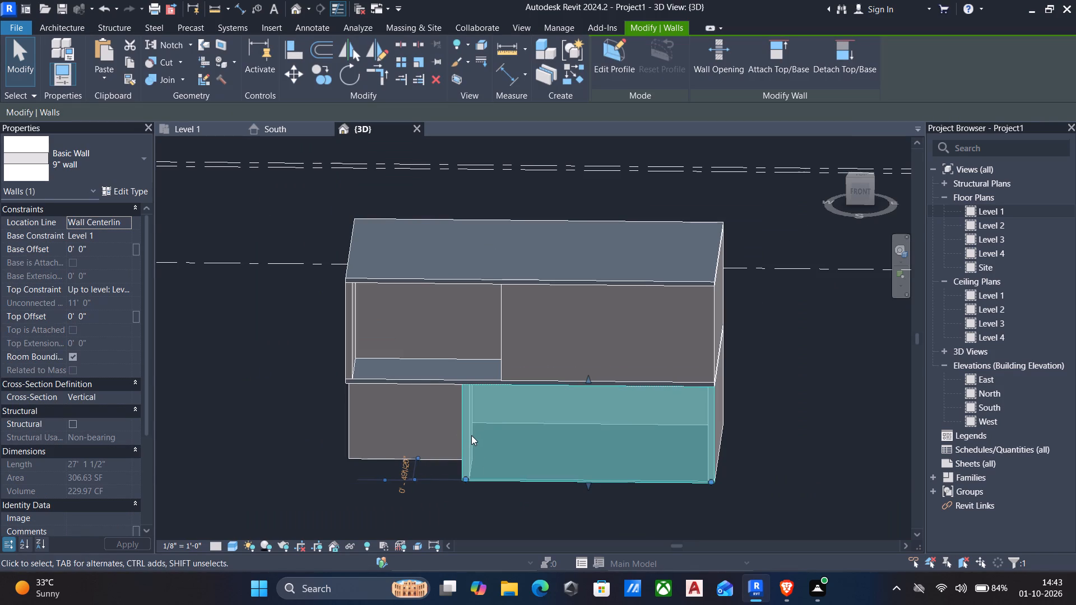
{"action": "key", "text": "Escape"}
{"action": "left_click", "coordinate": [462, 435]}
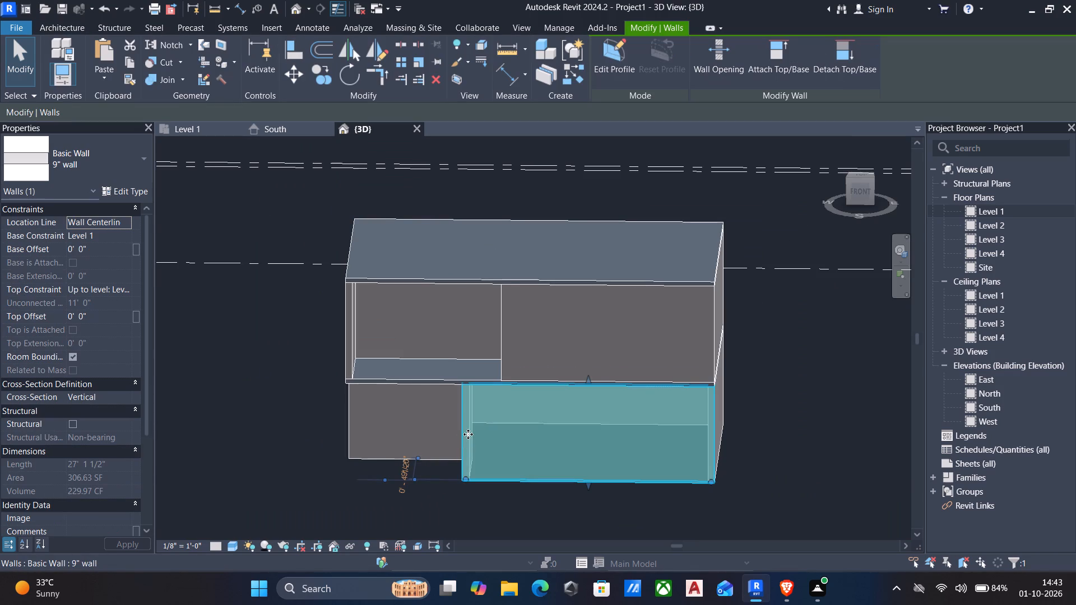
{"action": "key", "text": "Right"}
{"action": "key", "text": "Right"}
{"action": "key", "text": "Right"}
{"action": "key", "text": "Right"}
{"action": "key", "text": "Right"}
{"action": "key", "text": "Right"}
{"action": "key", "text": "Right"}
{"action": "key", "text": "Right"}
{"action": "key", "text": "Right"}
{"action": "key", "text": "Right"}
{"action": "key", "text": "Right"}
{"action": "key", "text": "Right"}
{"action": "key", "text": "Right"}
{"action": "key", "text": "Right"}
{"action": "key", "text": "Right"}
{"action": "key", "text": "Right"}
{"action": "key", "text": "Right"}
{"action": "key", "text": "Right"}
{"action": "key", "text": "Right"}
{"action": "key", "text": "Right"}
Shorten the ground storey's front wall by pulling its west end east to roughly below the upper front wall's west end.
{"action": "left_click_drag", "start_coordinate": [465, 478], "coordinate": [494, 480]}
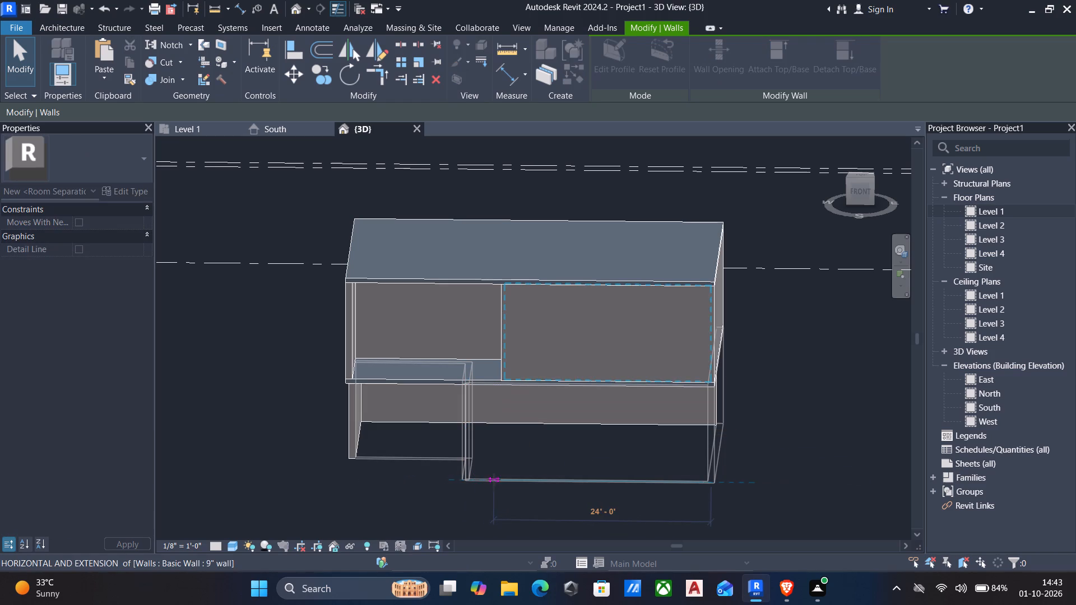
{"action": "left_click_drag", "start_coordinate": [494, 480], "coordinate": [507, 480]}
{"action": "key", "text": "Escape"}
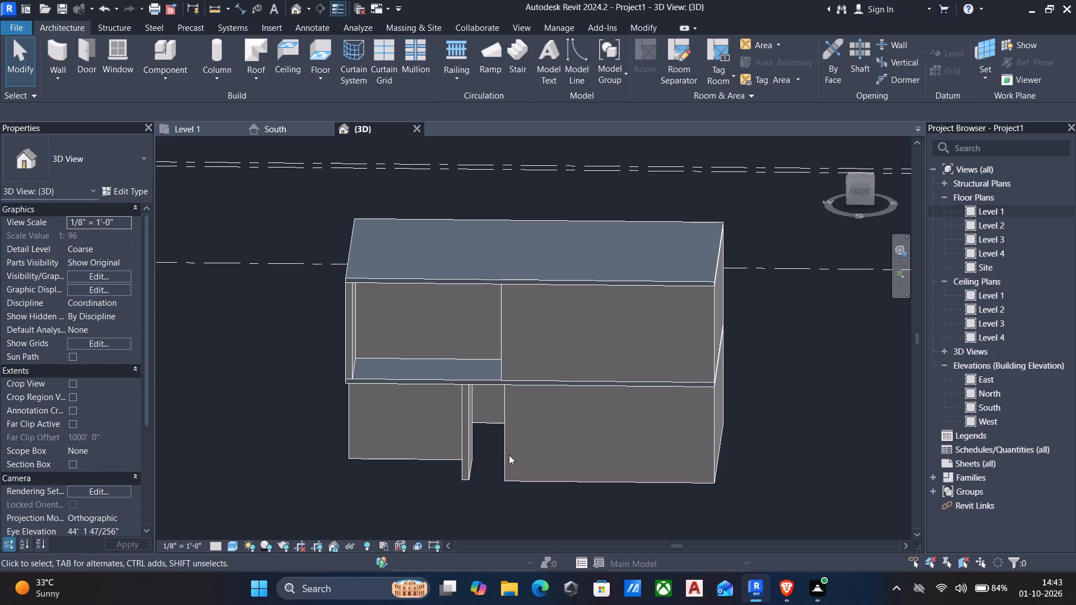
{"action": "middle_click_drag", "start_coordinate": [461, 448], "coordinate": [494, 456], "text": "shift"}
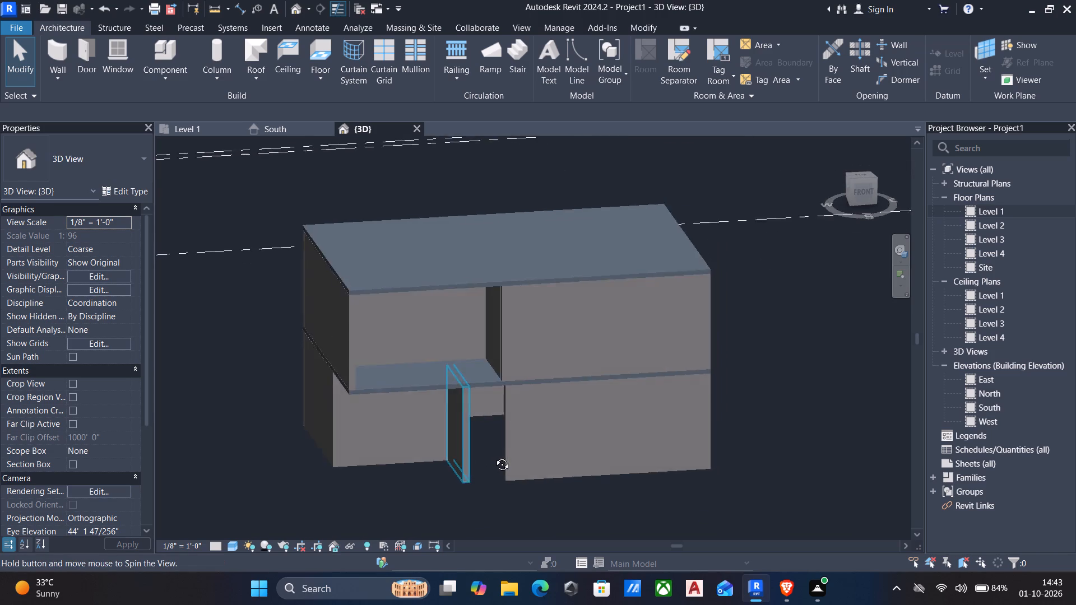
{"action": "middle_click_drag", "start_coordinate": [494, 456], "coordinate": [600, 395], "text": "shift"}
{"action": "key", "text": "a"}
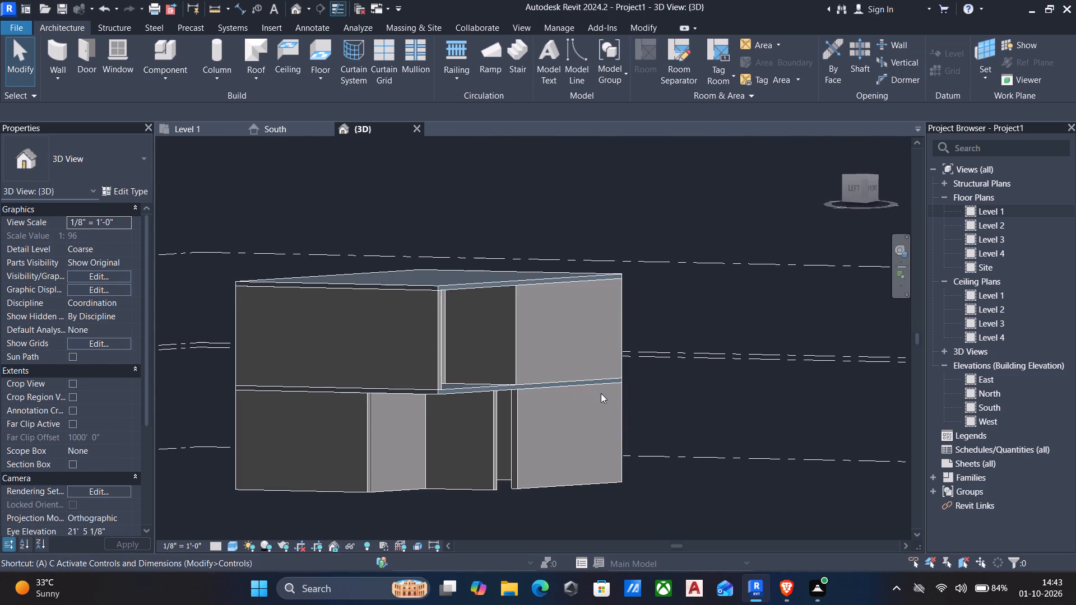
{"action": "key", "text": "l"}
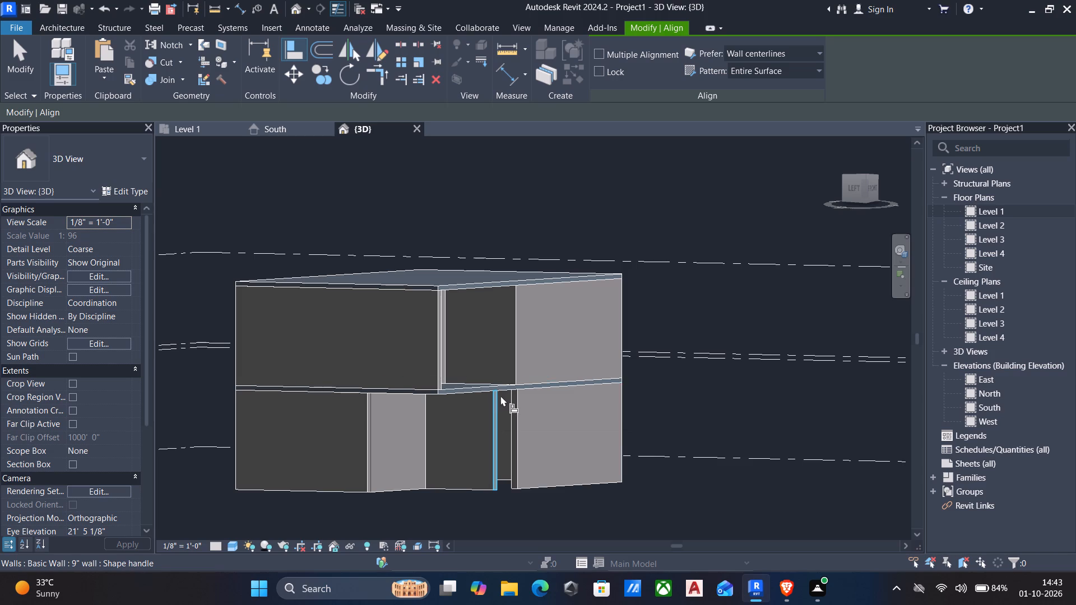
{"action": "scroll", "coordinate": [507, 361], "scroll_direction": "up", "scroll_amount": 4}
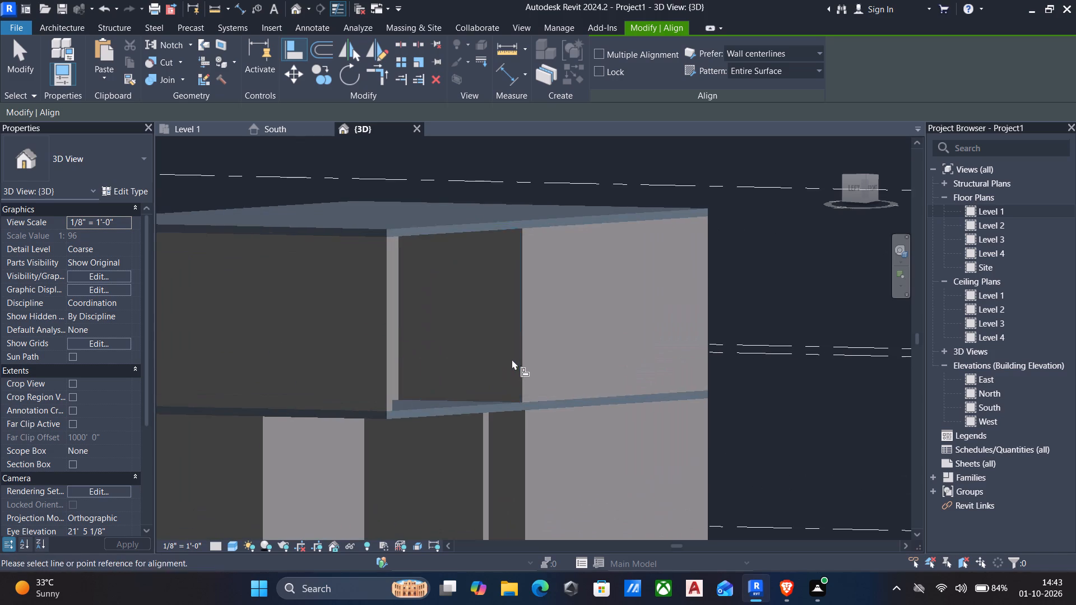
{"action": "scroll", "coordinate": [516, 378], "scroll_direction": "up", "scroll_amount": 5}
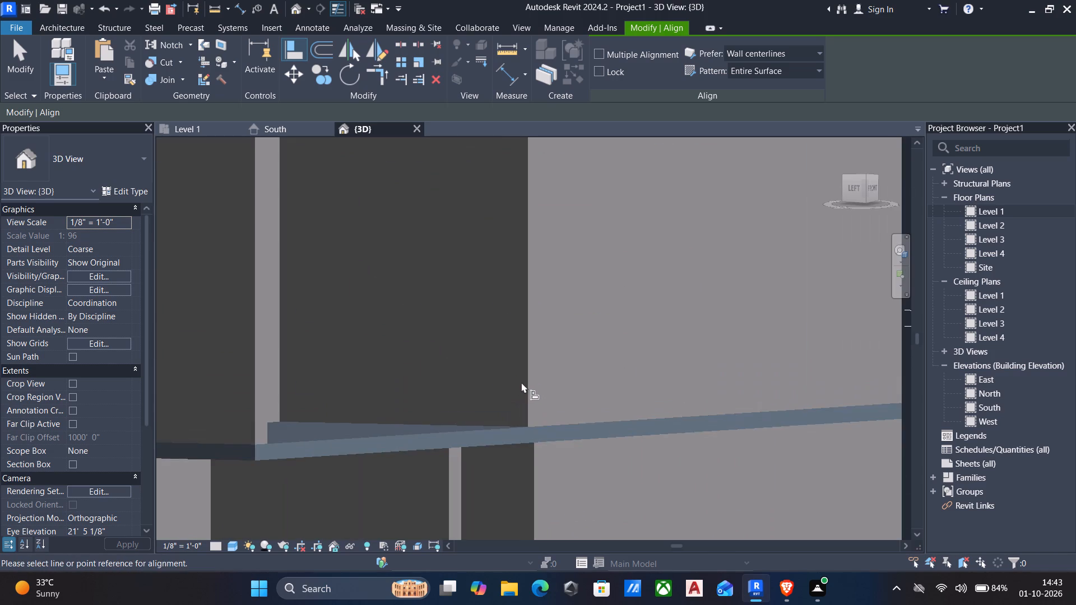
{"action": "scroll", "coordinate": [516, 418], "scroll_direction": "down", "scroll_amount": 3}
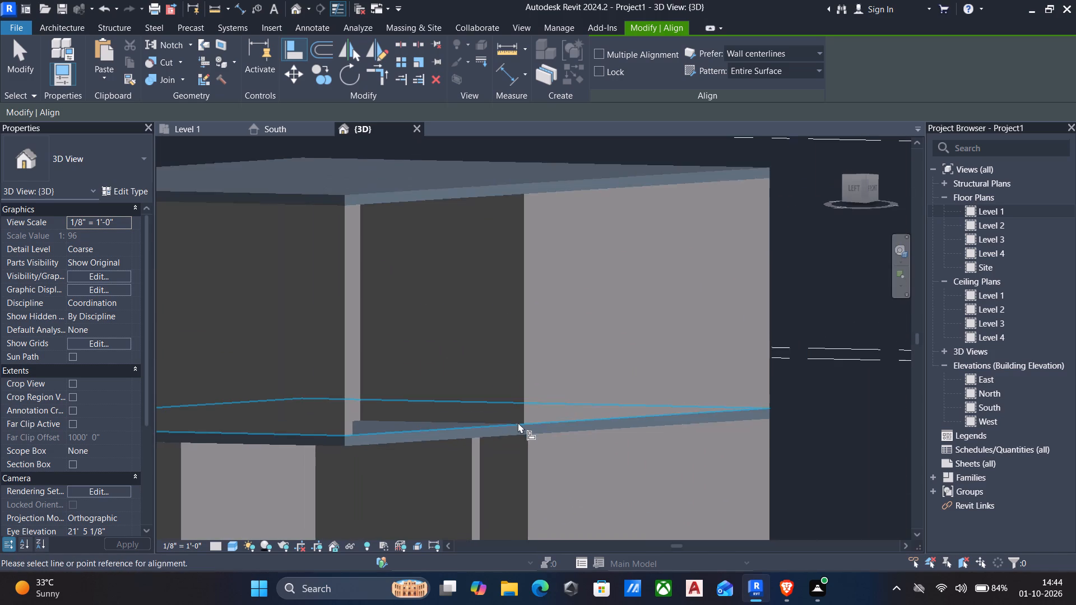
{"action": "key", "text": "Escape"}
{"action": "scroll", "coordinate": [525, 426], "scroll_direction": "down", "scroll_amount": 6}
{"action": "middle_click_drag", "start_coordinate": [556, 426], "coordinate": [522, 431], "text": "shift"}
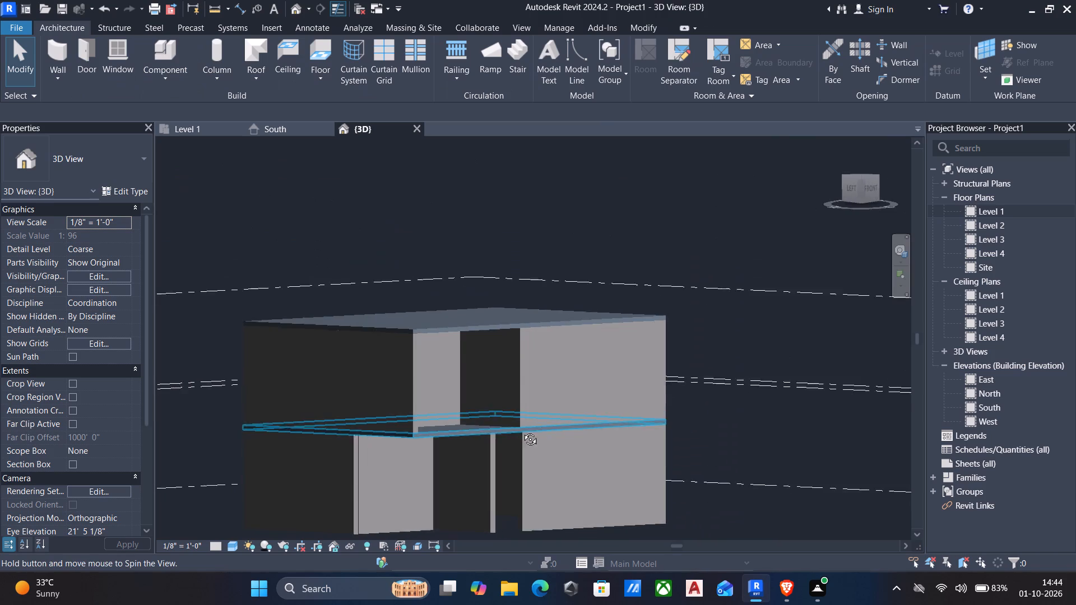
Examine how the upper and ground storeys' front walls and short return walls line up around the southwest recess.
{"action": "middle_click_drag", "start_coordinate": [522, 431], "coordinate": [458, 455], "text": "shift"}
{"action": "scroll", "coordinate": [456, 457], "scroll_direction": "down", "scroll_amount": 2}
{"action": "middle_click_drag", "start_coordinate": [489, 431], "coordinate": [546, 427], "text": "shift"}
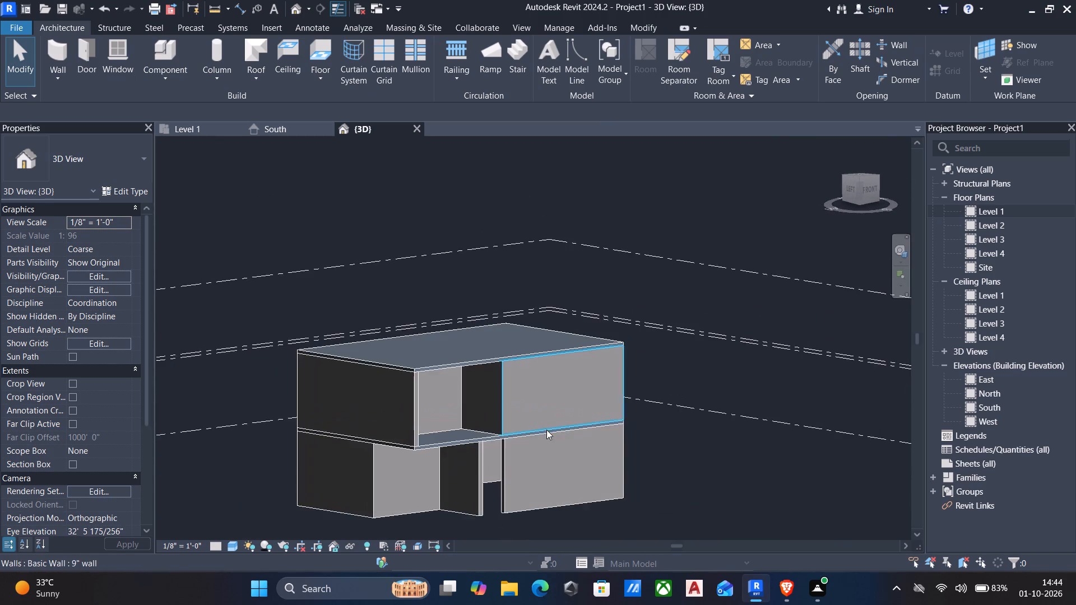
{"action": "scroll", "coordinate": [526, 444], "scroll_direction": "up", "scroll_amount": 4}
{"action": "scroll", "coordinate": [497, 454], "scroll_direction": "down", "scroll_amount": 2}
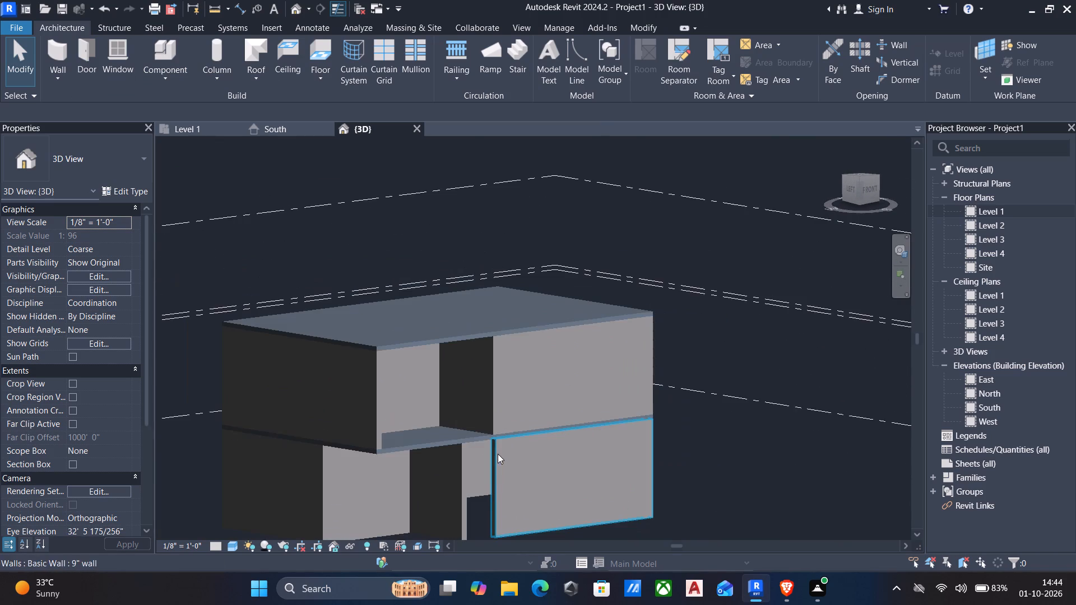
{"action": "middle_click_drag", "start_coordinate": [498, 454], "coordinate": [497, 426]}
{"action": "scroll", "coordinate": [496, 426], "scroll_direction": "up", "scroll_amount": 2}
{"action": "scroll", "coordinate": [492, 434], "scroll_direction": "down", "scroll_amount": 1}
{"action": "middle_click_drag", "start_coordinate": [492, 434], "coordinate": [407, 453], "text": "shift"}
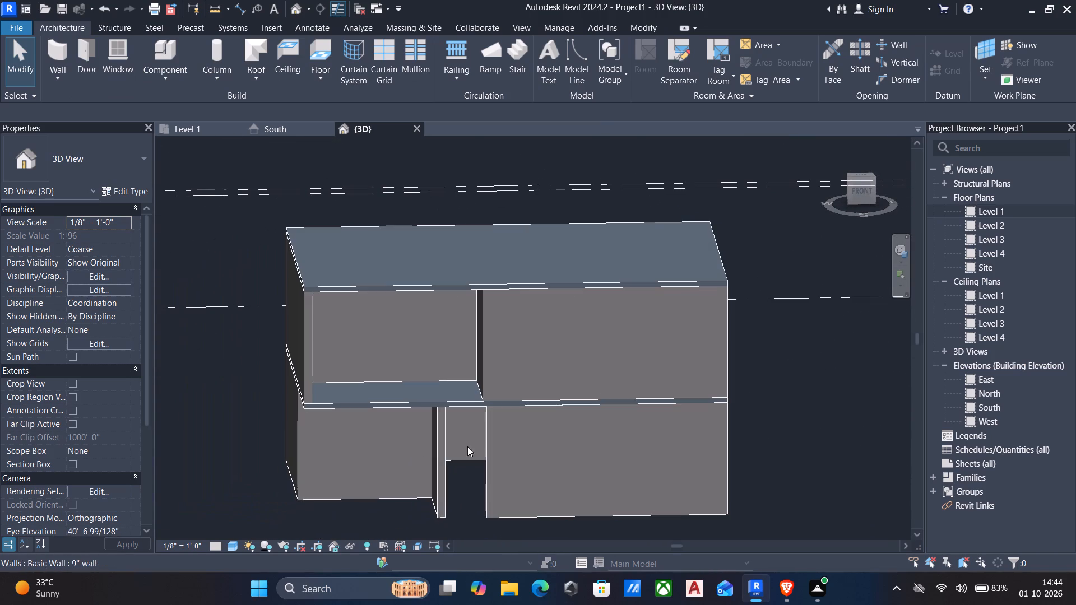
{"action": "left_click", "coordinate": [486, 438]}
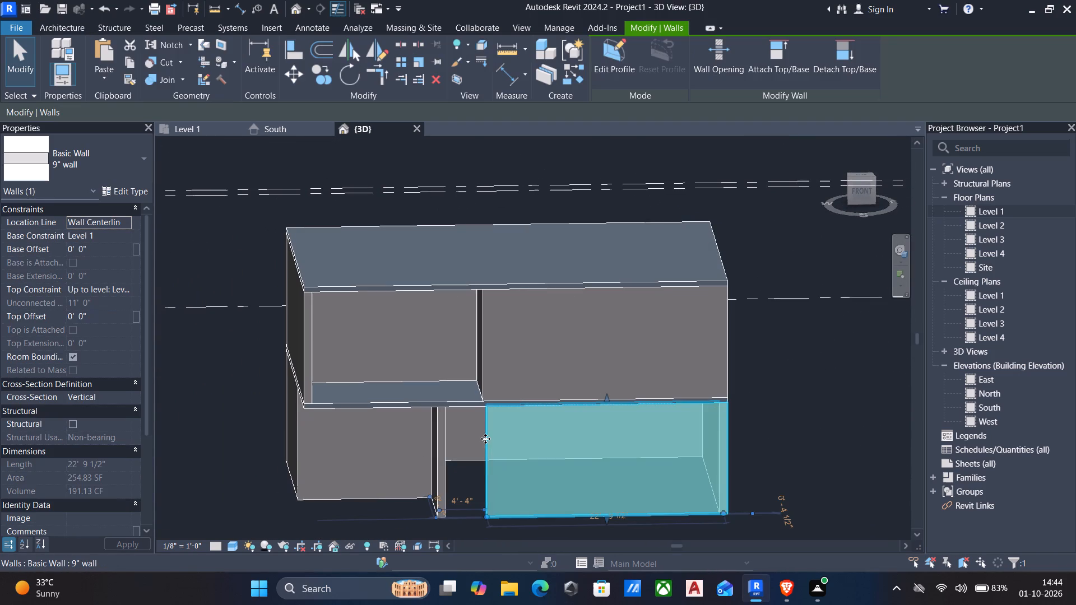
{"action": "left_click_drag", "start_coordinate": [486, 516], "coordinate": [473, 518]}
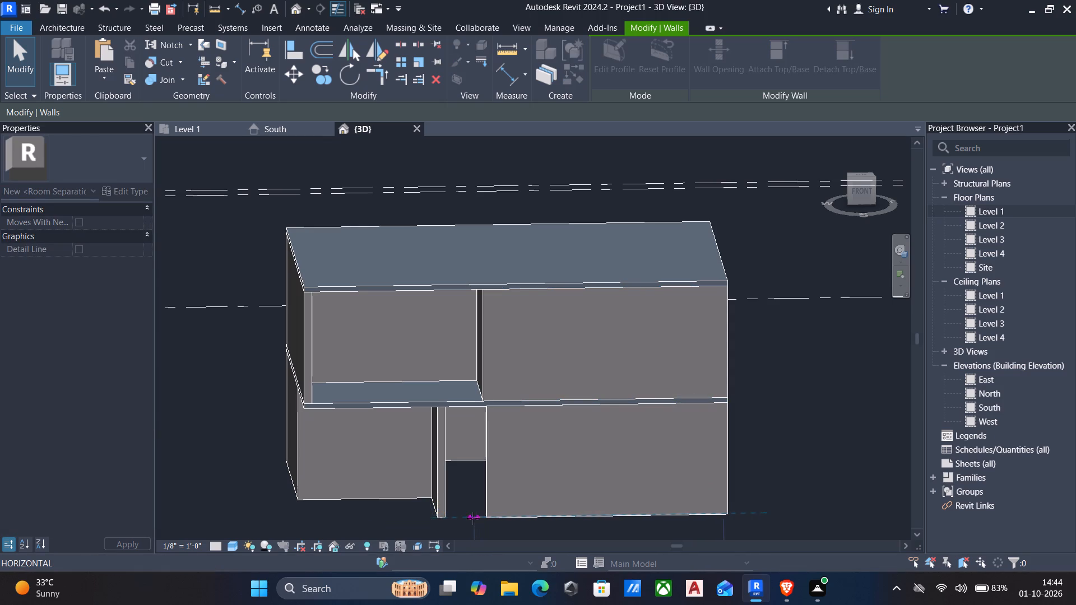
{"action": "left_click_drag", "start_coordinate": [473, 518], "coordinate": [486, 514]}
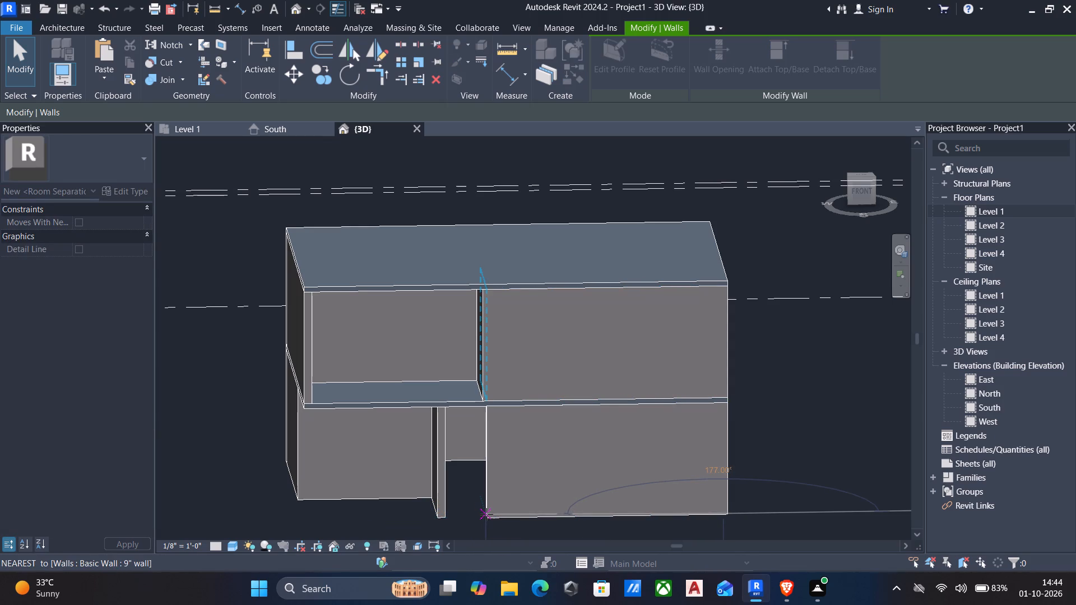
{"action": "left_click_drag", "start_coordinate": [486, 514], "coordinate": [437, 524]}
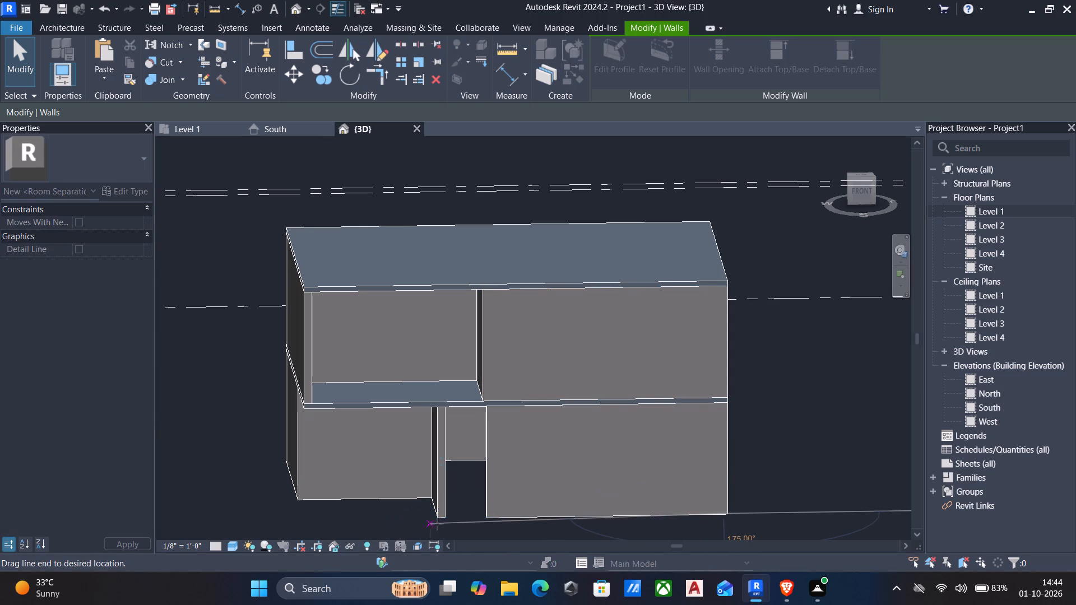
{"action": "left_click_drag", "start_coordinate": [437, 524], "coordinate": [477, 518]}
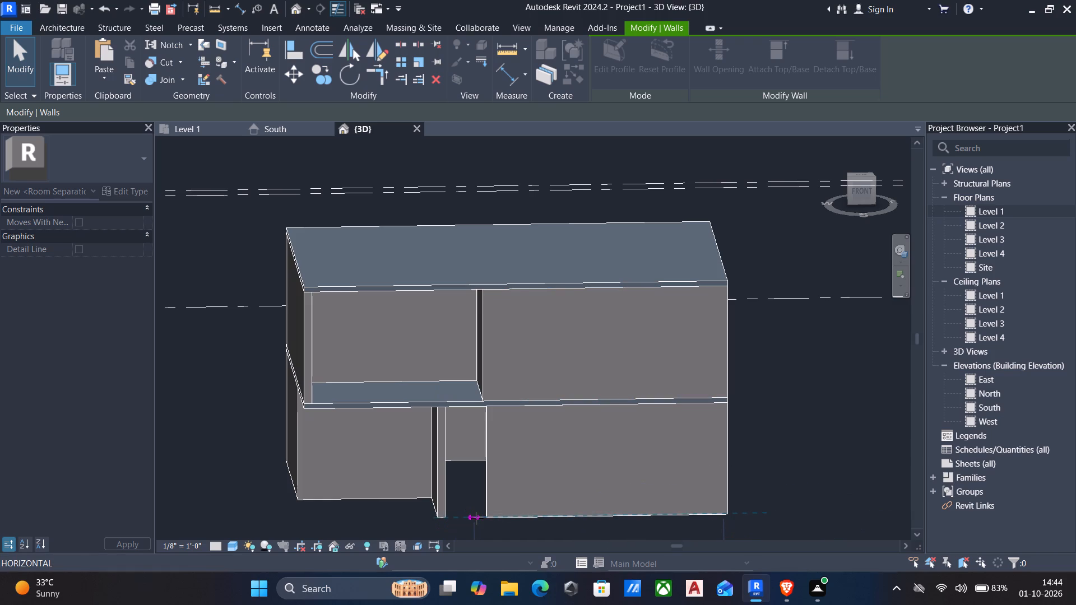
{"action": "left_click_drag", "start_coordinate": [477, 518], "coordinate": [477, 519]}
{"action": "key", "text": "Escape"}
Move the ground storey's short return wall about 3' 4" east in small increments to join the front wall's west end.
{"action": "scroll", "coordinate": [488, 474], "scroll_direction": "up", "scroll_amount": 2}
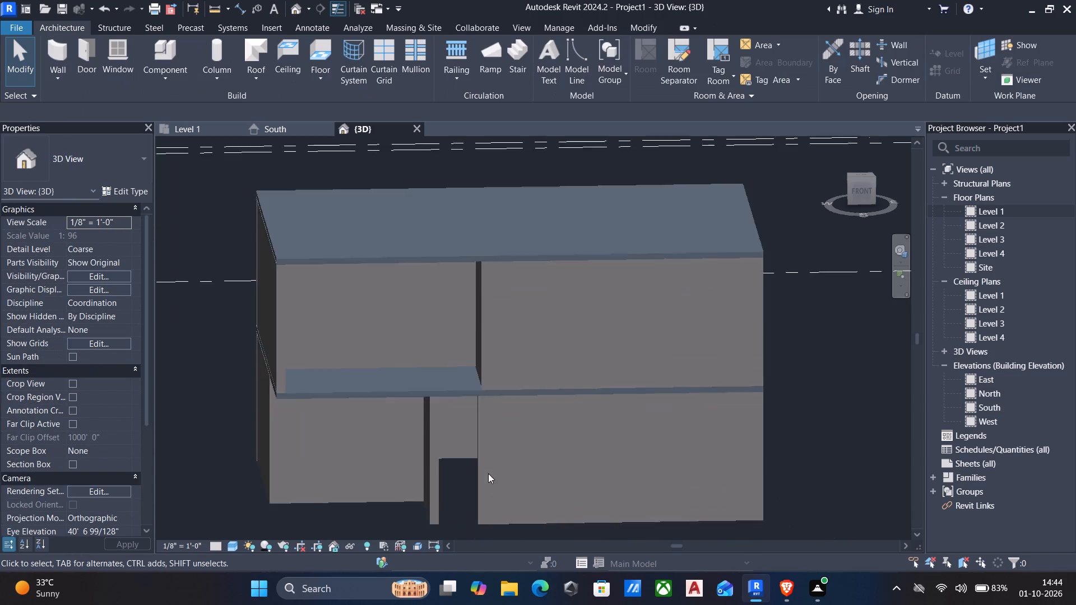
{"action": "scroll", "coordinate": [488, 473], "scroll_direction": "up", "scroll_amount": 2}
{"action": "scroll", "coordinate": [446, 430], "scroll_direction": "down", "scroll_amount": 4}
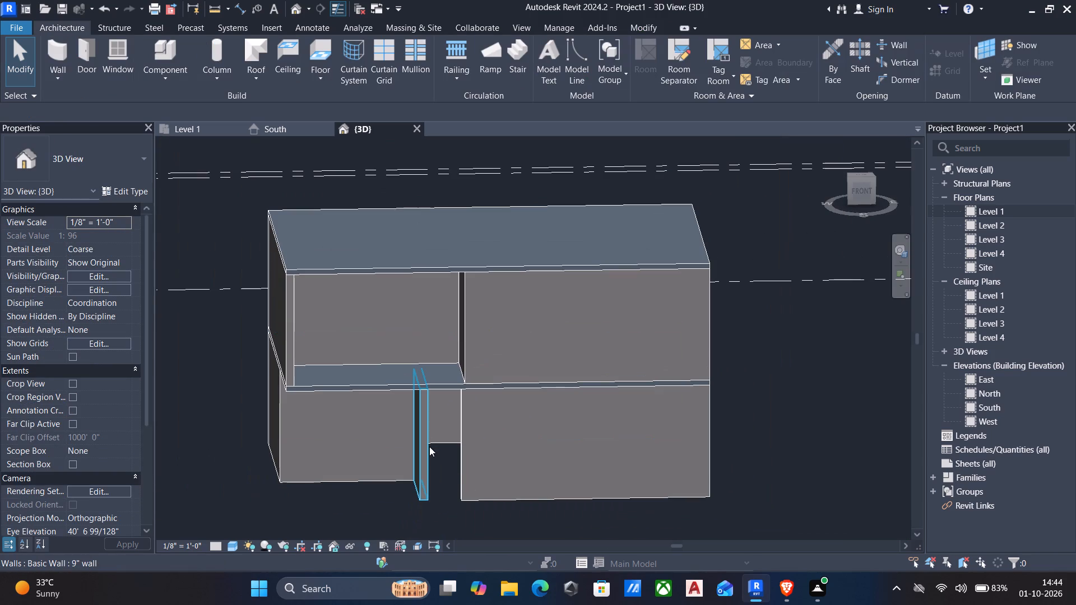
{"action": "left_click", "coordinate": [425, 452]}
{"action": "key", "text": "Right"}
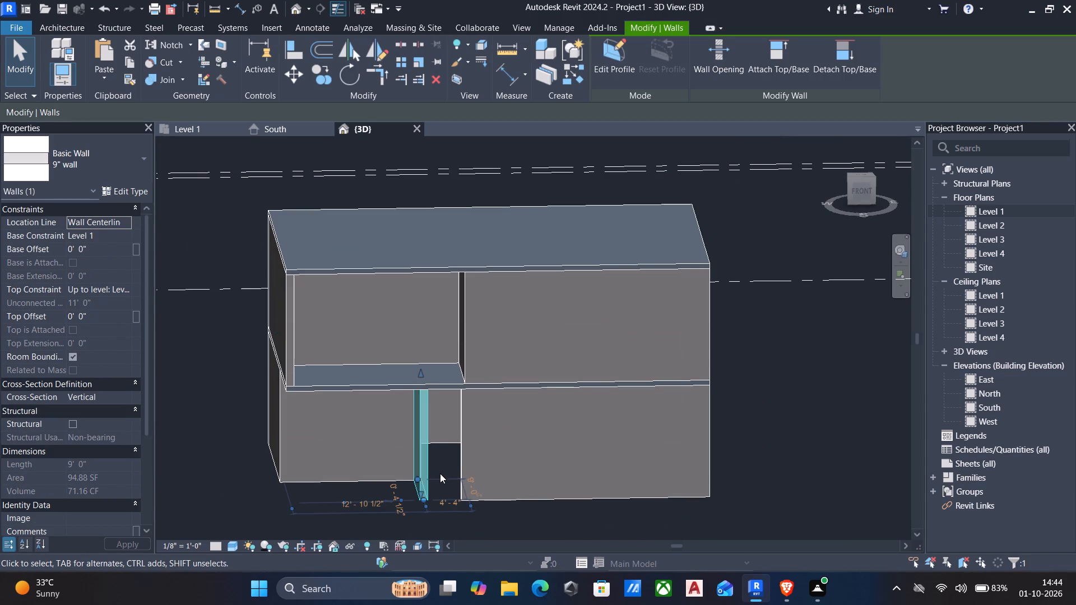
{"action": "key", "text": "Right"}
{"action": "key", "text": "Right"}
{"action": "key", "text": "Right"}
{"action": "scroll", "coordinate": [413, 451], "scroll_direction": "up", "scroll_amount": 8}
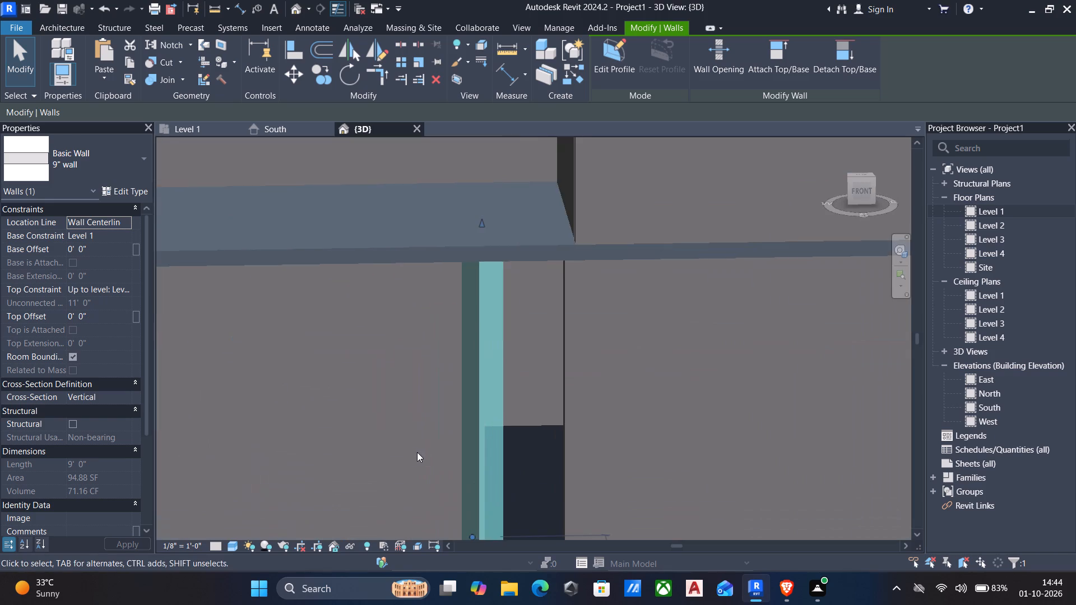
{"action": "scroll", "coordinate": [417, 462], "scroll_direction": "down", "scroll_amount": 3}
{"action": "middle_click_drag", "start_coordinate": [410, 457], "coordinate": [375, 441]}
{"action": "key", "text": "Right"}
{"action": "key", "text": "Right"}
{"action": "key", "text": "Right"}
{"action": "key", "text": "Right"}
{"action": "key", "text": "Right"}
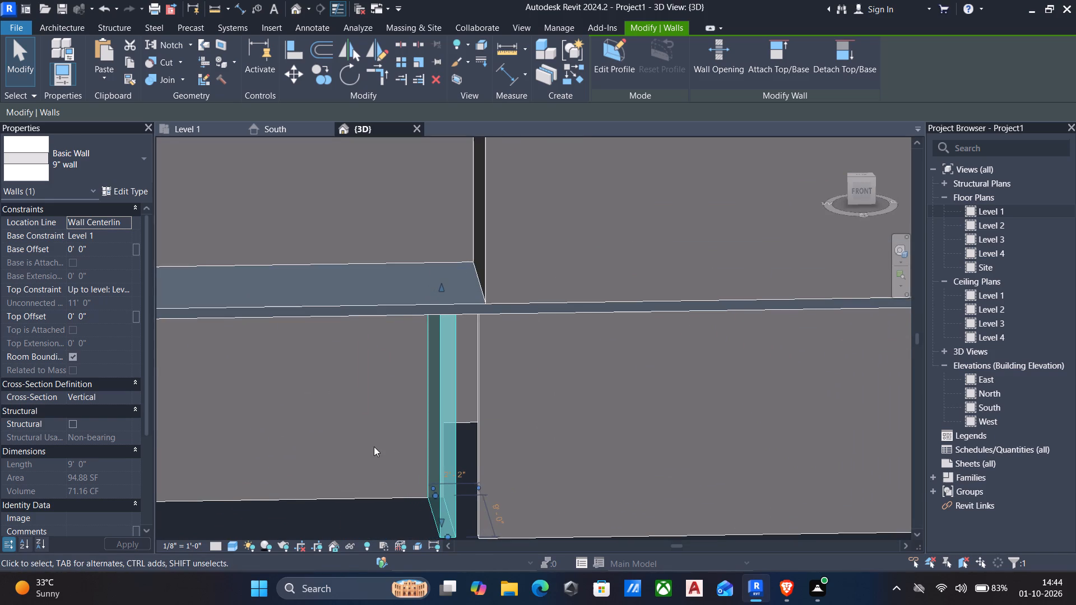
{"action": "key", "text": "Right"}
{"action": "key", "text": "Right"}
{"action": "key", "text": "Right"}
{"action": "key", "text": "Right"}
{"action": "key", "text": "Right"}
{"action": "key", "text": "Right"}
{"action": "key", "text": "Right"}
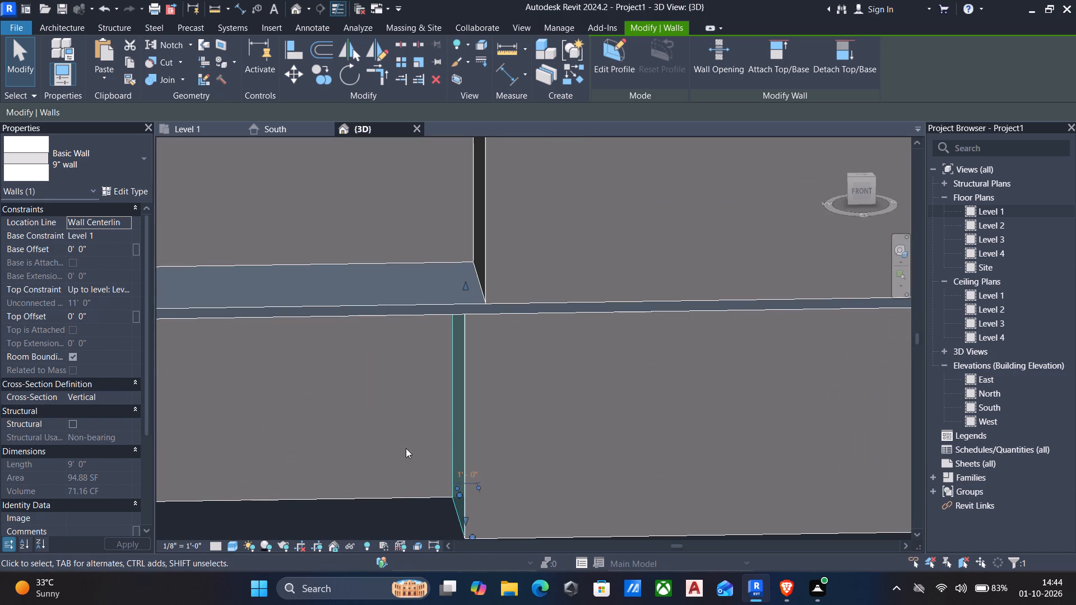
{"action": "key", "text": "Escape"}
{"action": "scroll", "coordinate": [459, 454], "scroll_direction": "down", "scroll_amount": 4}
{"action": "middle_click_drag", "start_coordinate": [462, 457], "coordinate": [403, 445], "text": "shift"}
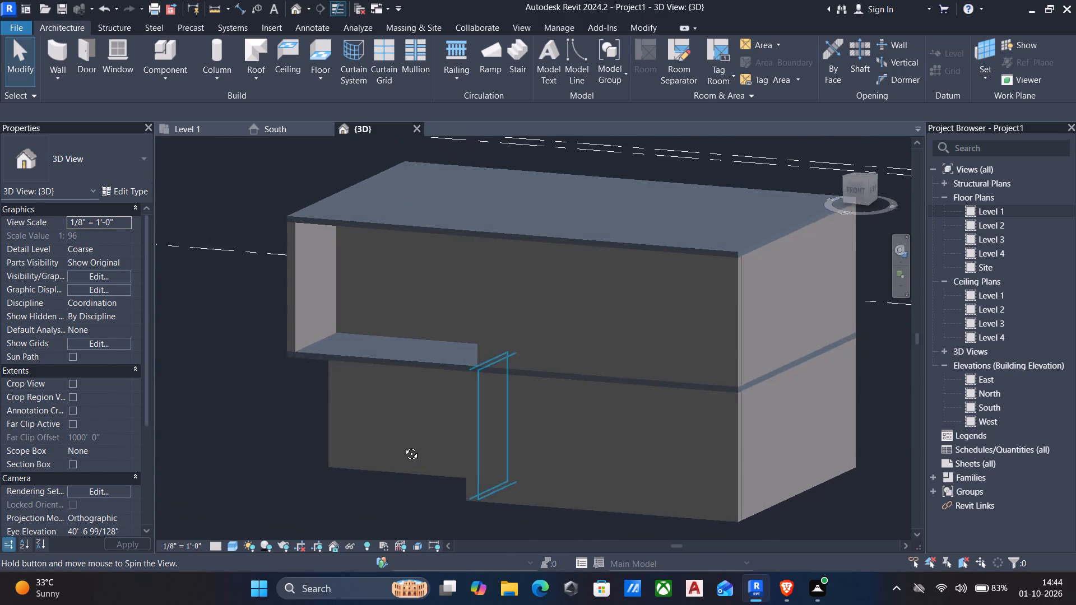
{"action": "middle_click_drag", "start_coordinate": [403, 445], "coordinate": [438, 435], "text": "shift"}
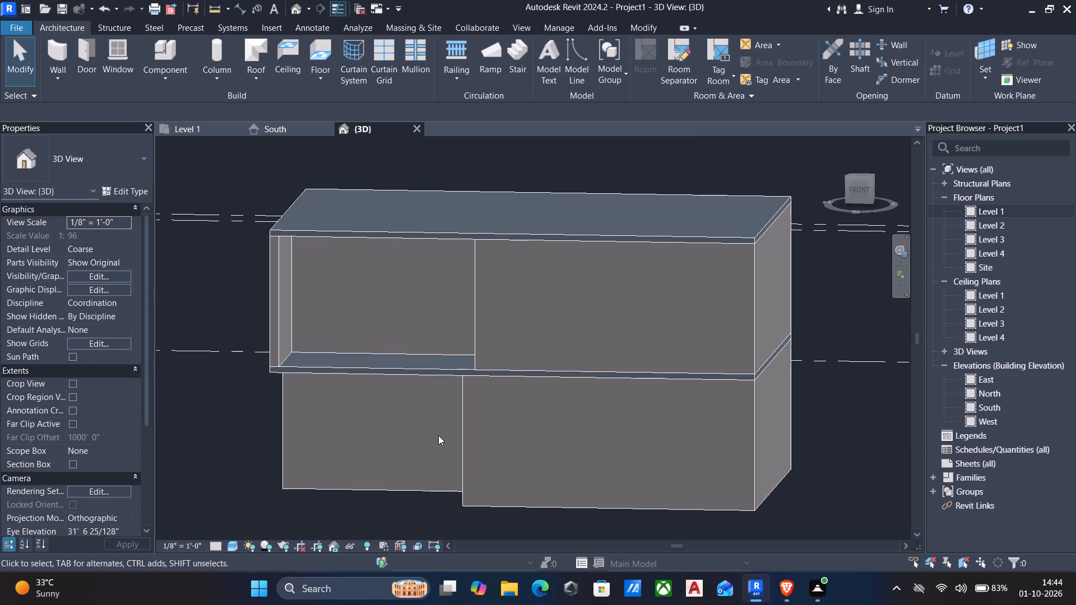
In the Level 3 floor plan, draw an 8' 0" Curtain Wall 1 along the recess's back wall, starting 1' 6" from its east corner.
{"action": "double_click", "coordinate": [1005, 242]}
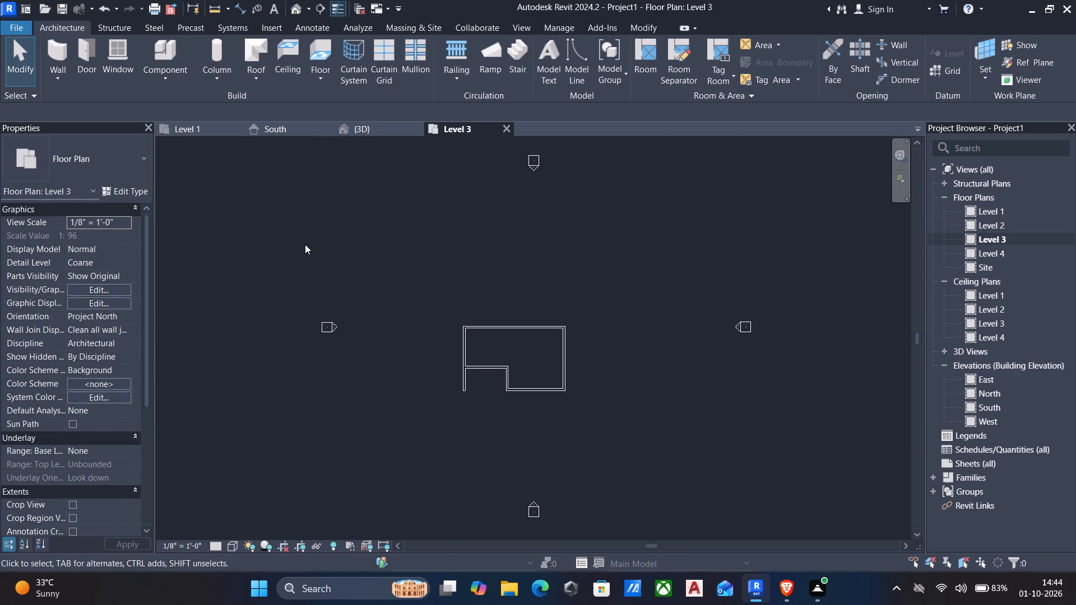
{"action": "type", "text": "wa"}
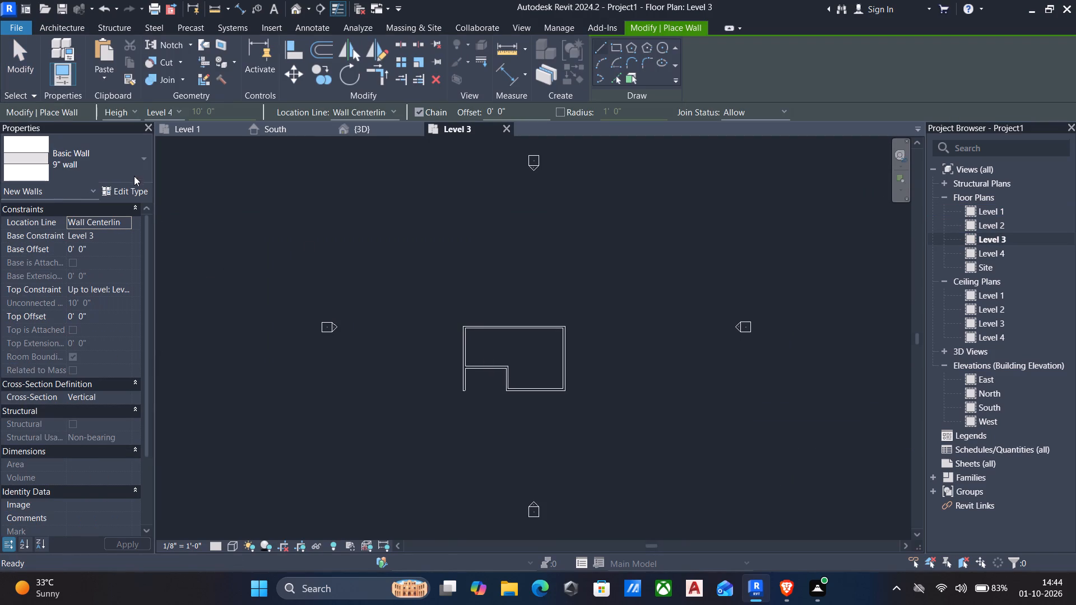
{"action": "left_click", "coordinate": [125, 161]}
{"action": "scroll", "coordinate": [127, 392], "scroll_direction": "down", "scroll_amount": 9}
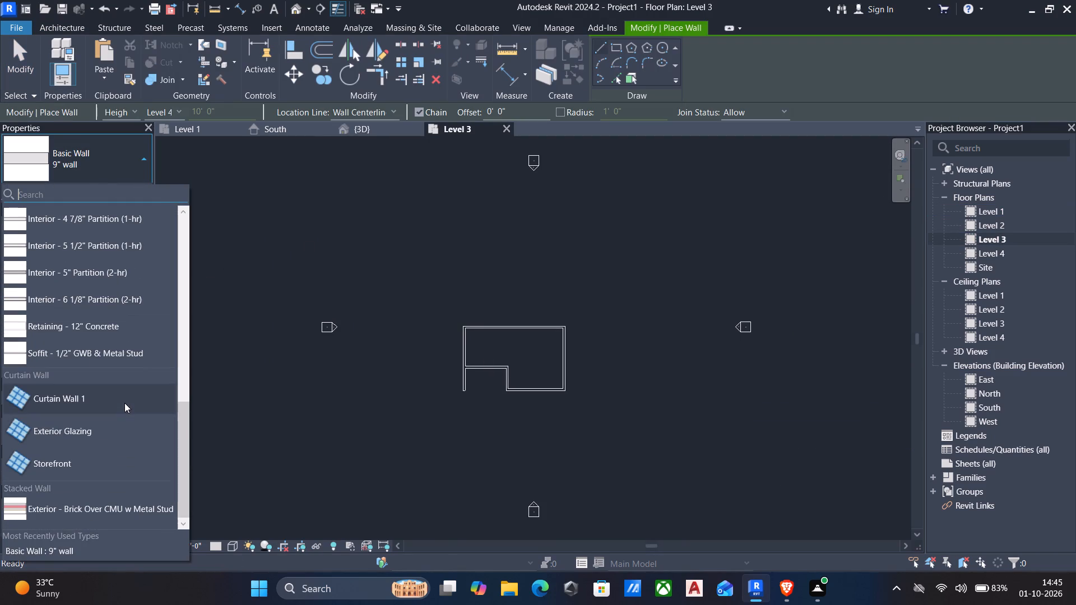
{"action": "left_click", "coordinate": [101, 399]}
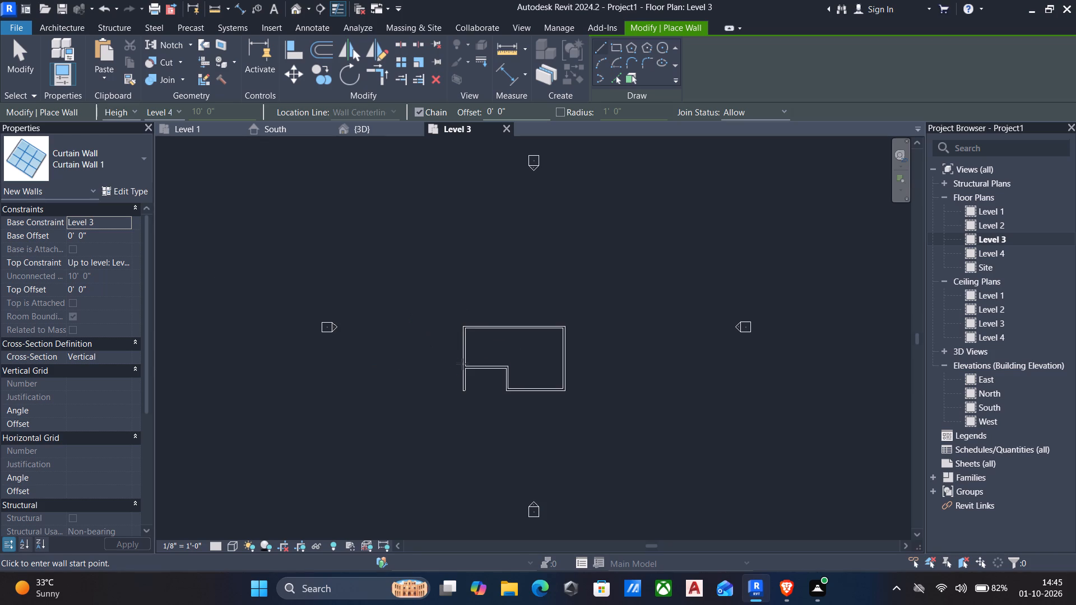
{"action": "scroll", "coordinate": [512, 375], "scroll_direction": "up", "scroll_amount": 17}
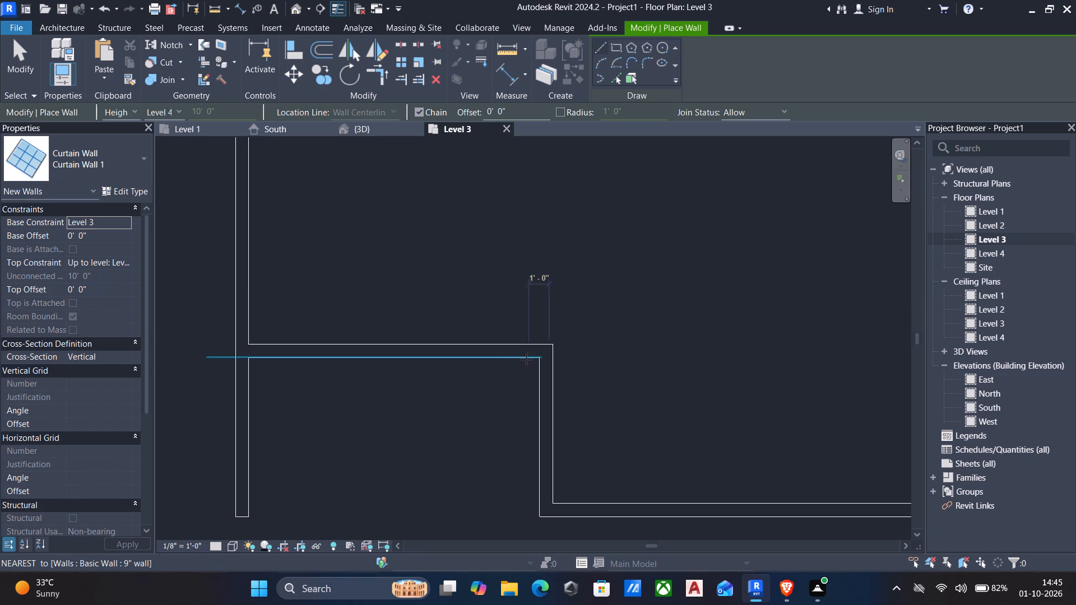
{"action": "scroll", "coordinate": [526, 359], "scroll_direction": "up", "scroll_amount": 2}
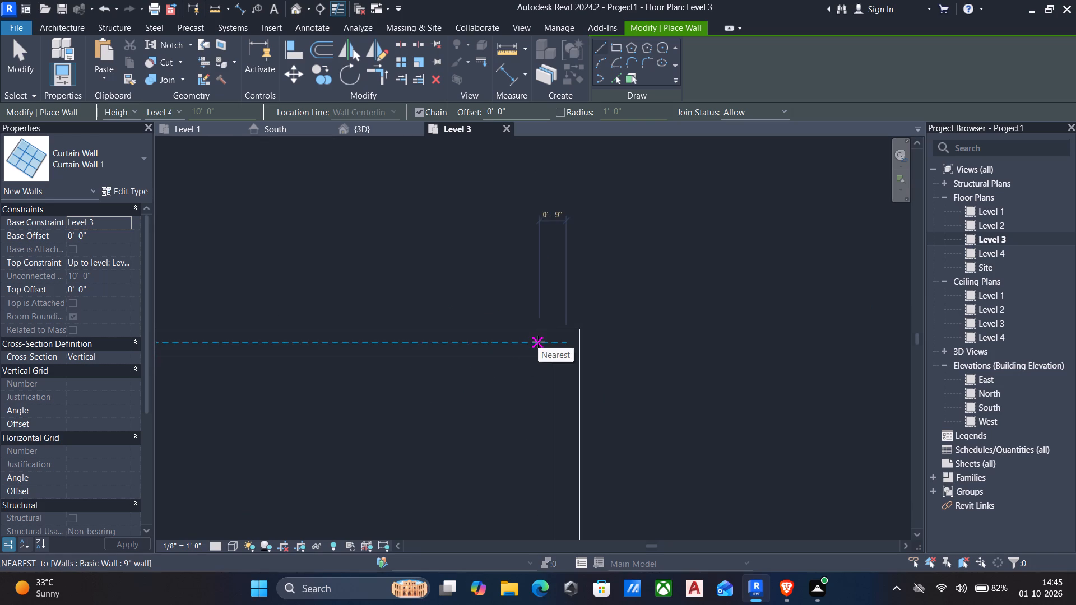
{"action": "scroll", "coordinate": [539, 344], "scroll_direction": "down", "scroll_amount": 1}
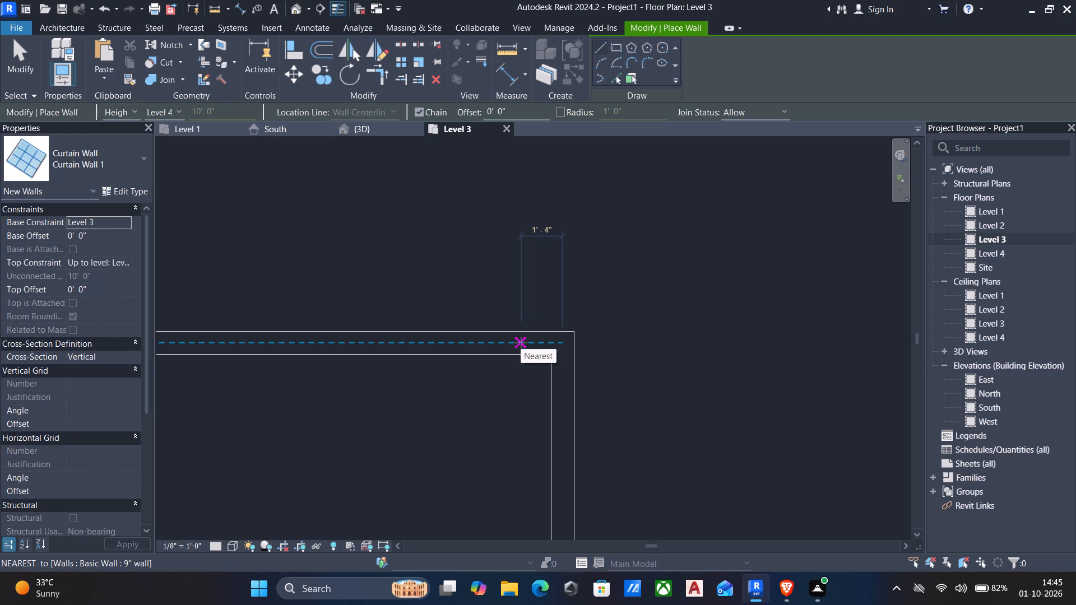
{"action": "scroll", "coordinate": [439, 338], "scroll_direction": "down", "scroll_amount": 2}
{"action": "middle_click_drag", "start_coordinate": [443, 339], "coordinate": [773, 332]}
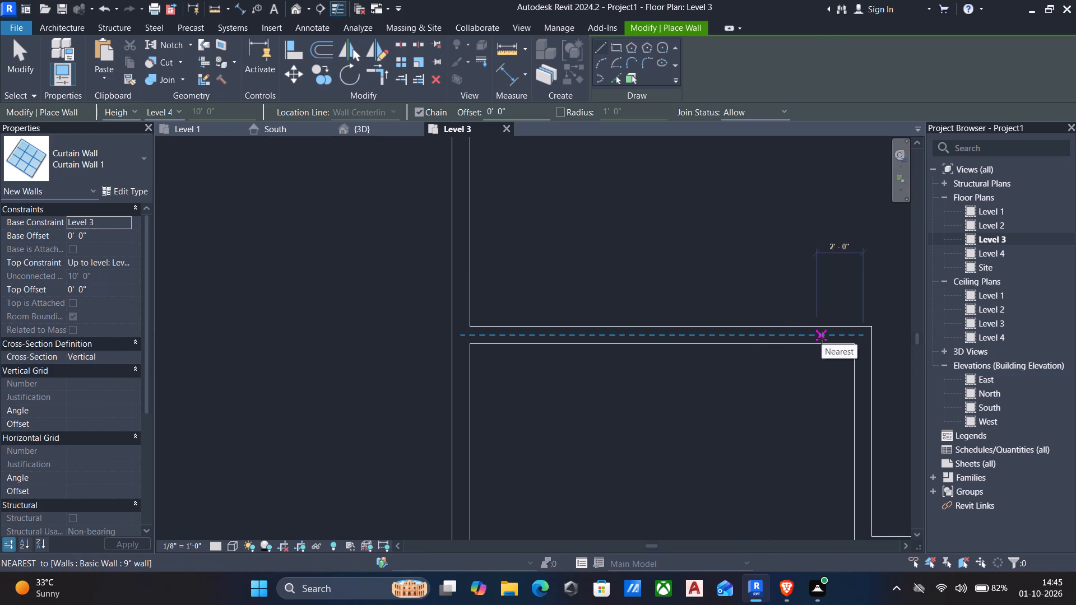
{"action": "left_click", "coordinate": [832, 337]}
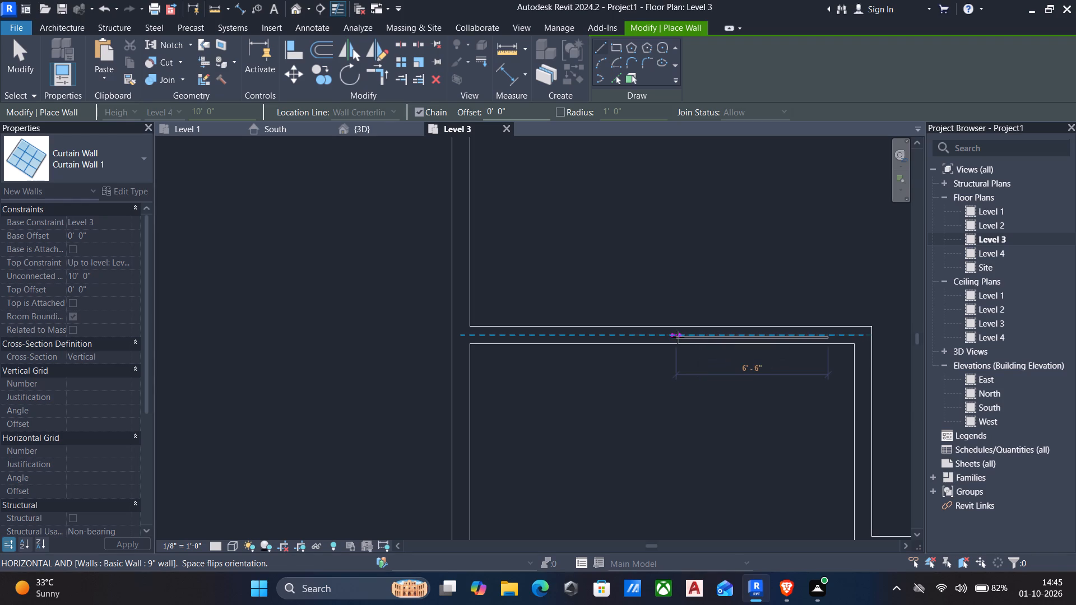
{"action": "left_click", "coordinate": [636, 336]}
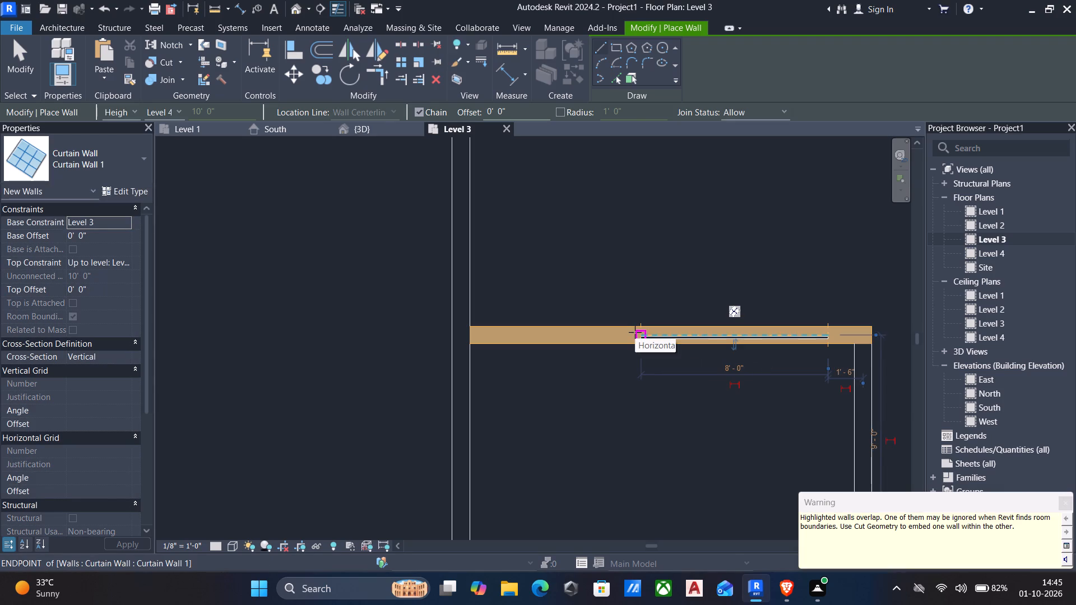
{"action": "key", "text": "Escape"}
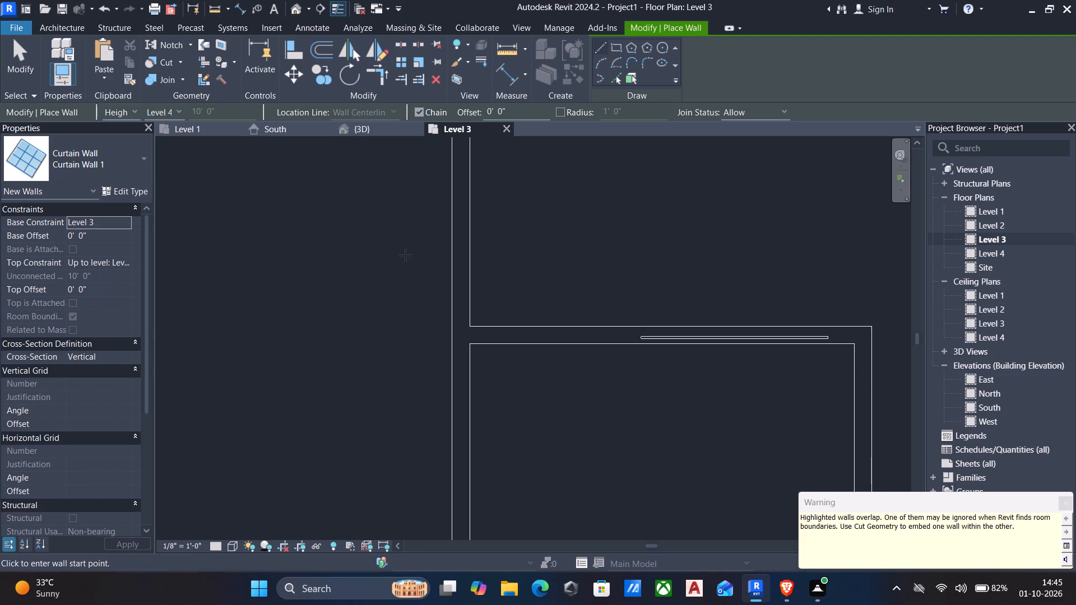
Cut the recess's 9" back wall with the overlapping curtain wall using Cut Geometry.
{"action": "left_click", "coordinate": [155, 61]}
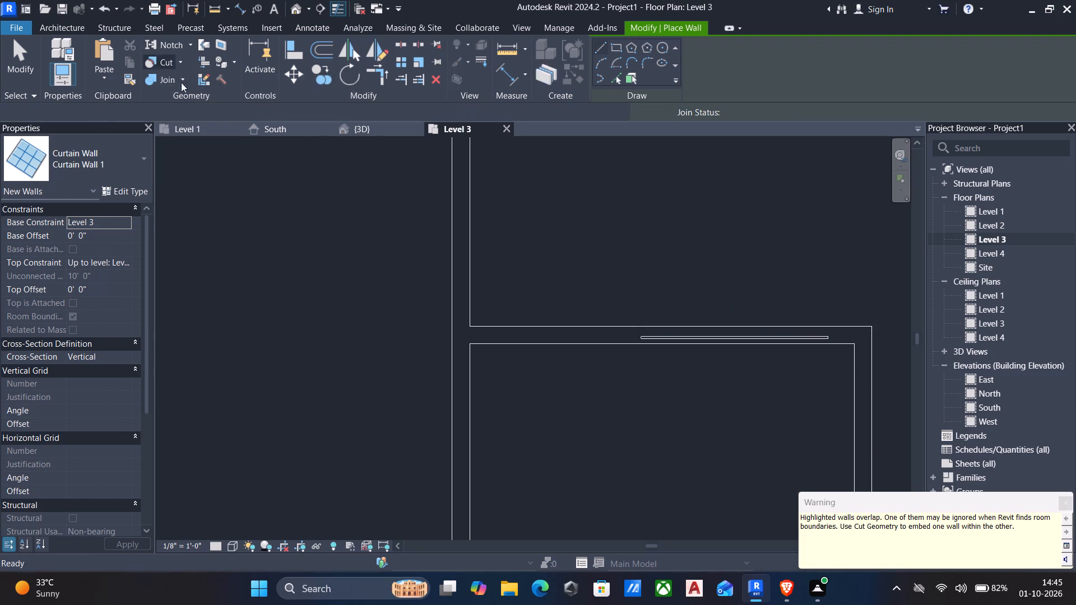
{"action": "left_click", "coordinate": [758, 325]}
{"action": "left_click", "coordinate": [773, 337]}
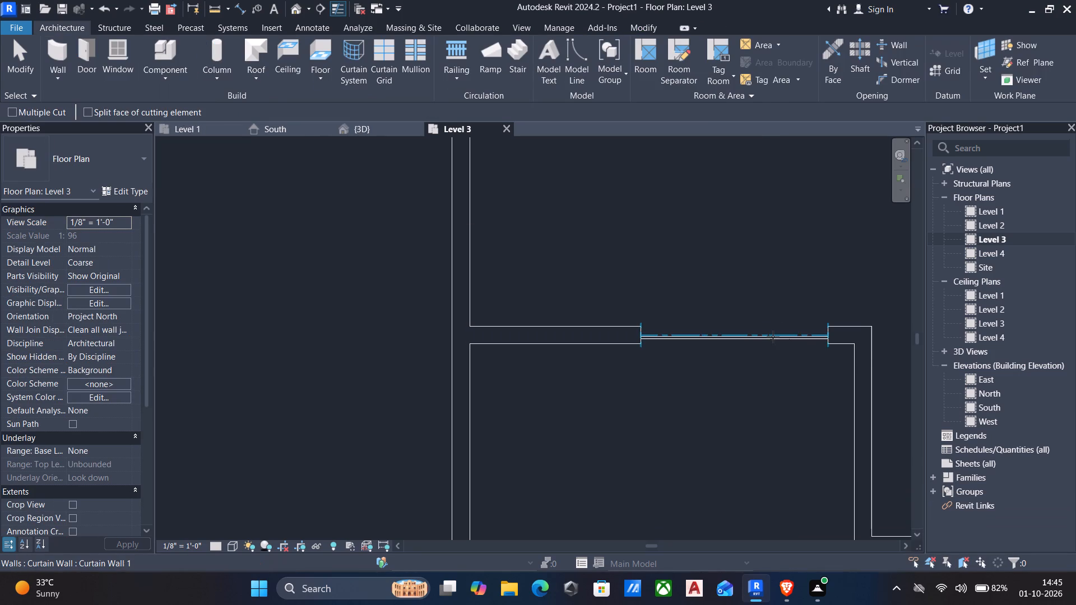
{"action": "key", "text": "Escape"}
In the 3D view, set the upper storey curtain wall's top offset to -3.
{"action": "scroll", "coordinate": [765, 341], "scroll_direction": "down", "scroll_amount": 2}
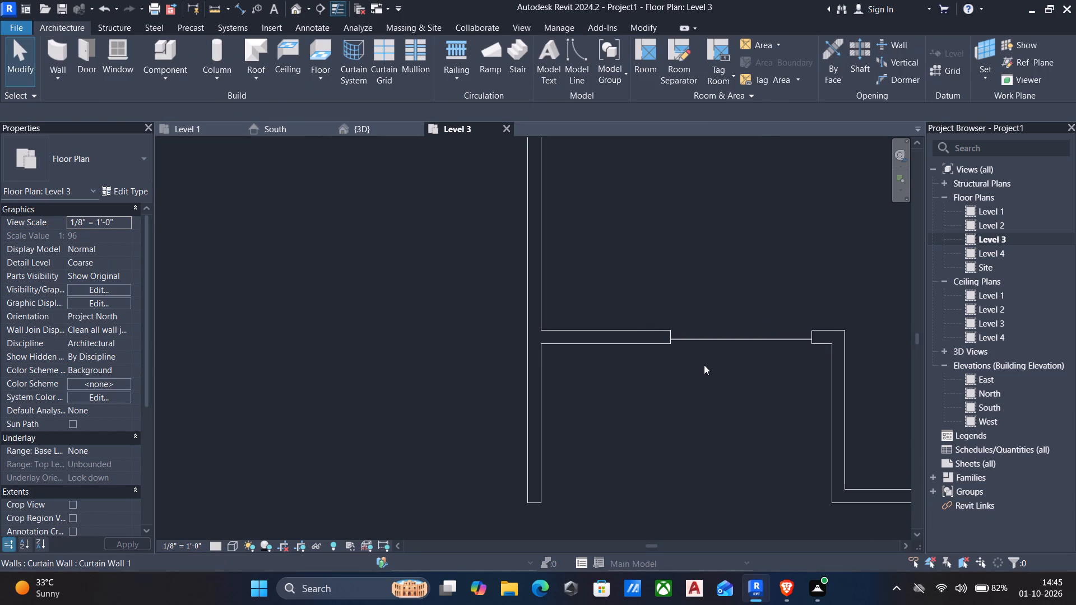
{"action": "scroll", "coordinate": [704, 365], "scroll_direction": "down", "scroll_amount": 2}
{"action": "middle_click", "coordinate": [711, 364], "text": "shift"}
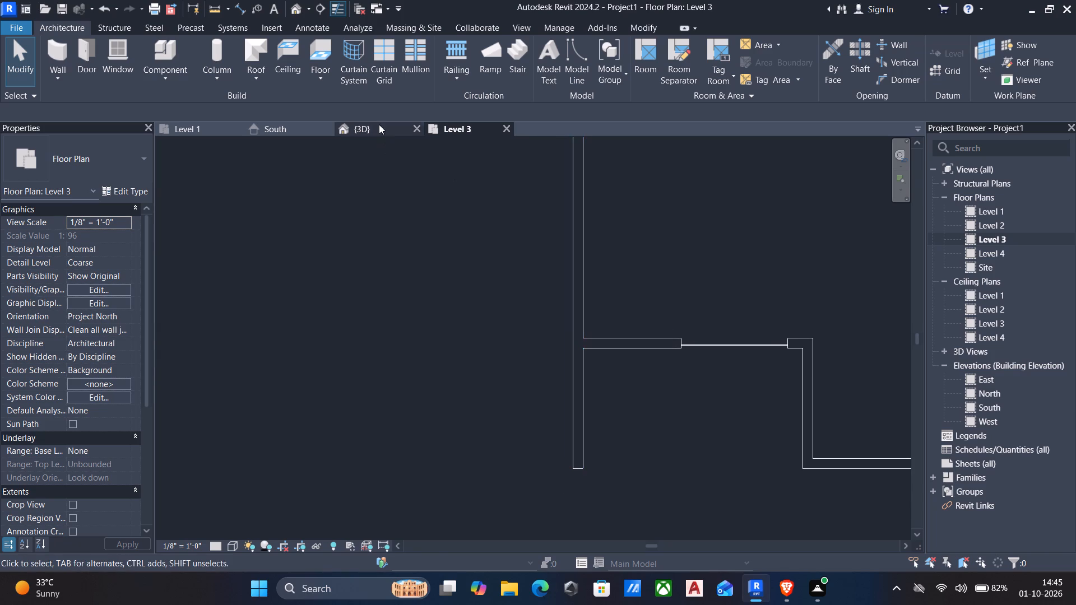
{"action": "left_click", "coordinate": [365, 127]}
{"action": "scroll", "coordinate": [495, 275], "scroll_direction": "down", "scroll_amount": 1}
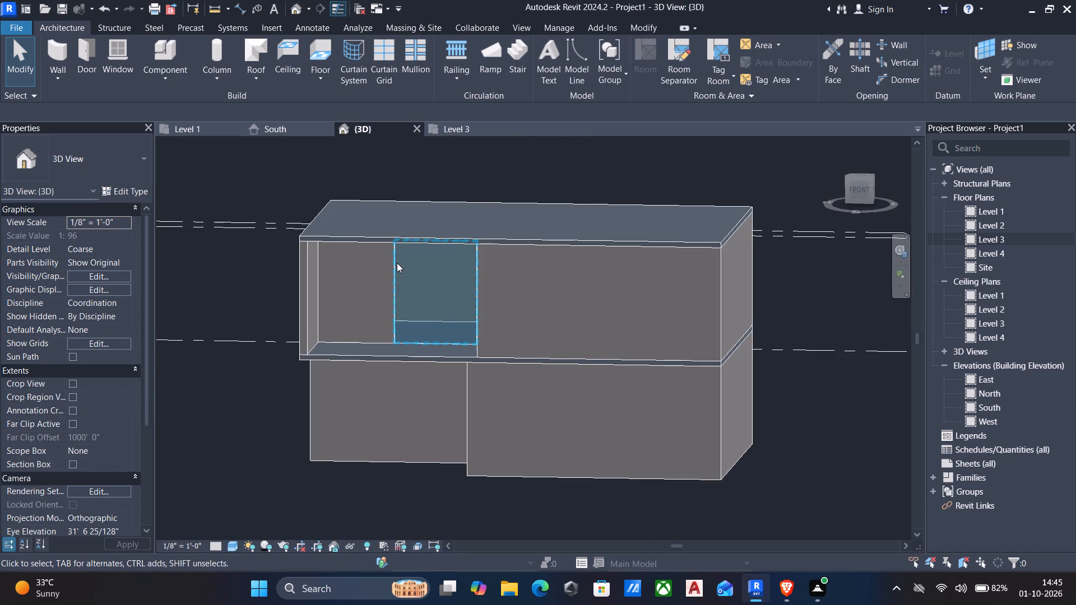
{"action": "left_click", "coordinate": [397, 263]}
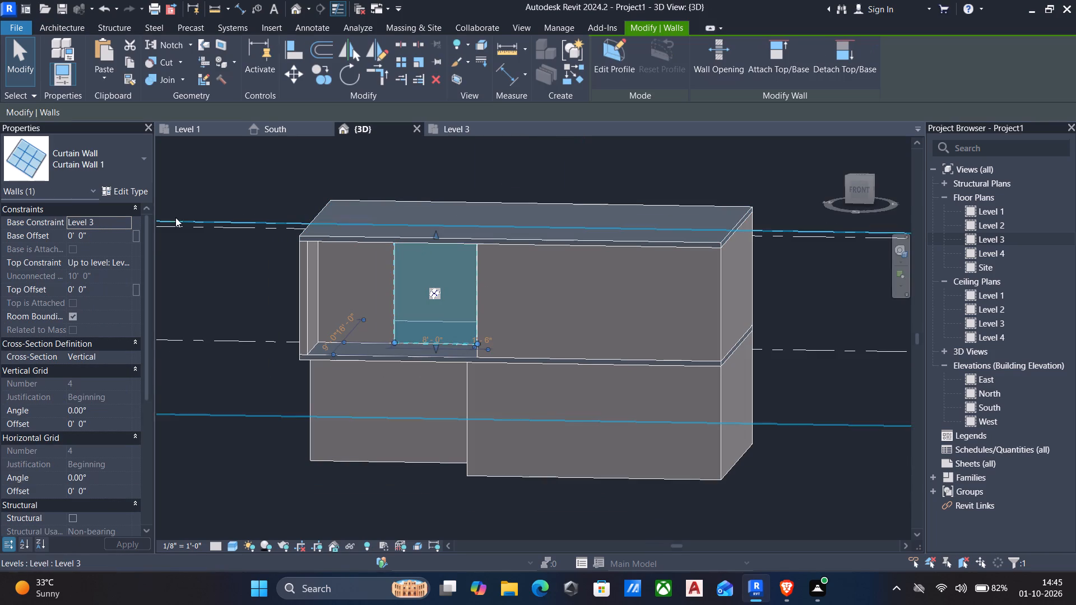
{"action": "left_click", "coordinate": [109, 285]}
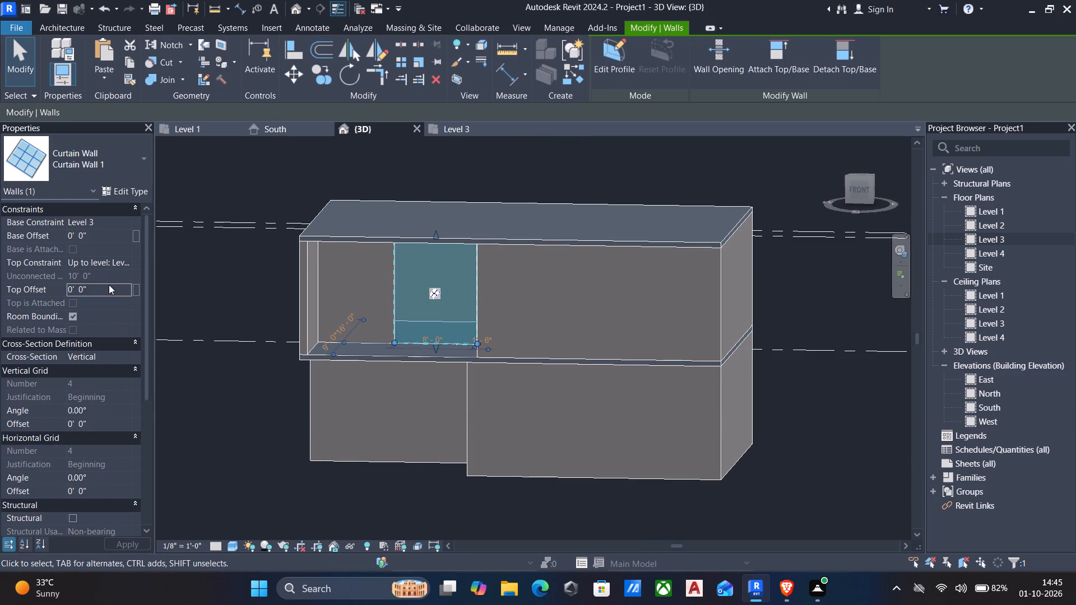
{"action": "type", "text": "-3"}
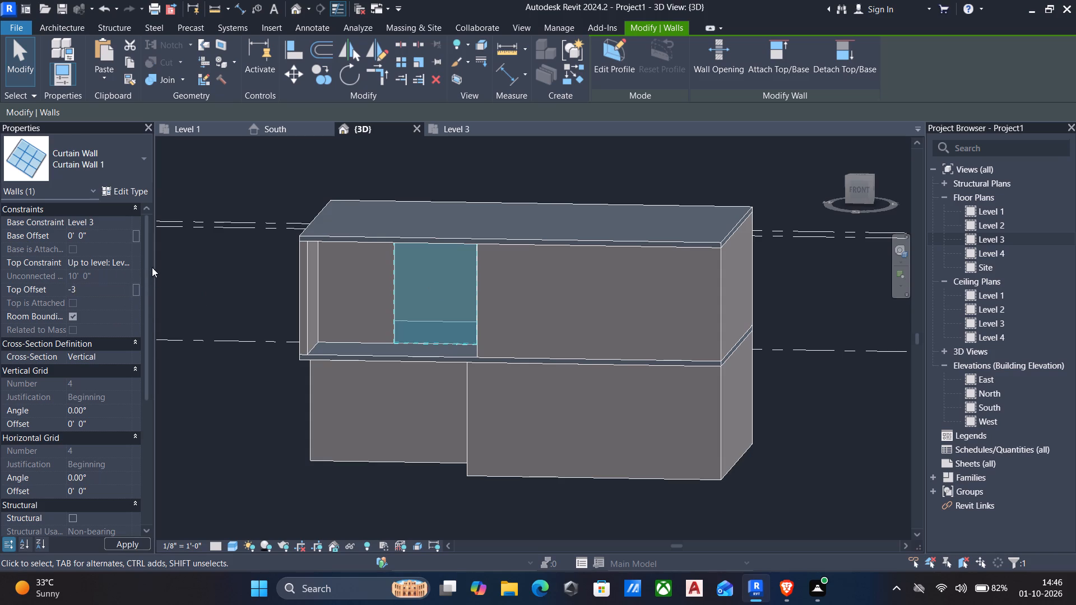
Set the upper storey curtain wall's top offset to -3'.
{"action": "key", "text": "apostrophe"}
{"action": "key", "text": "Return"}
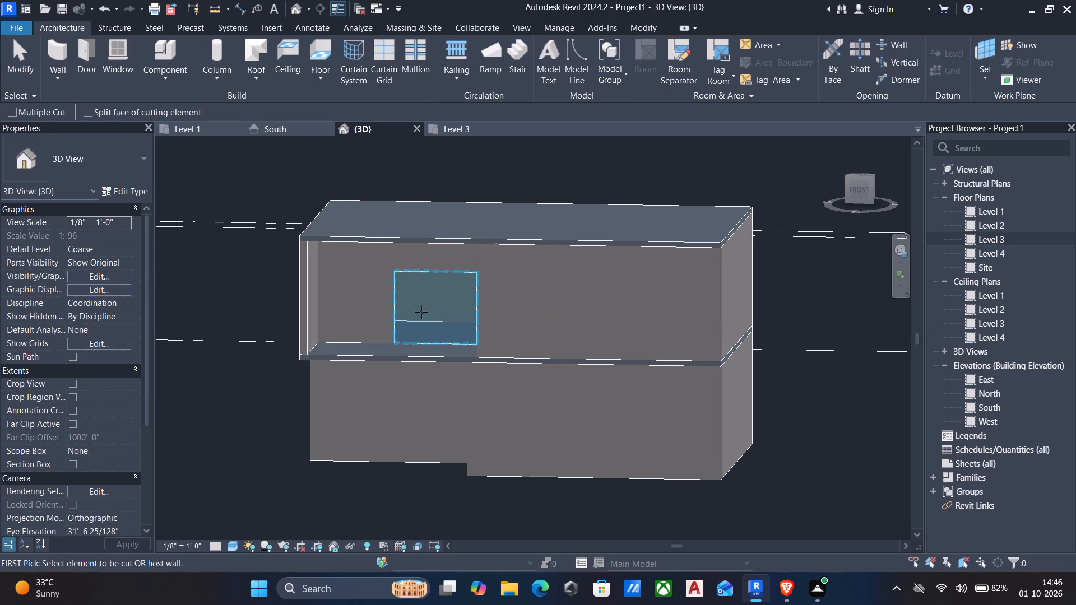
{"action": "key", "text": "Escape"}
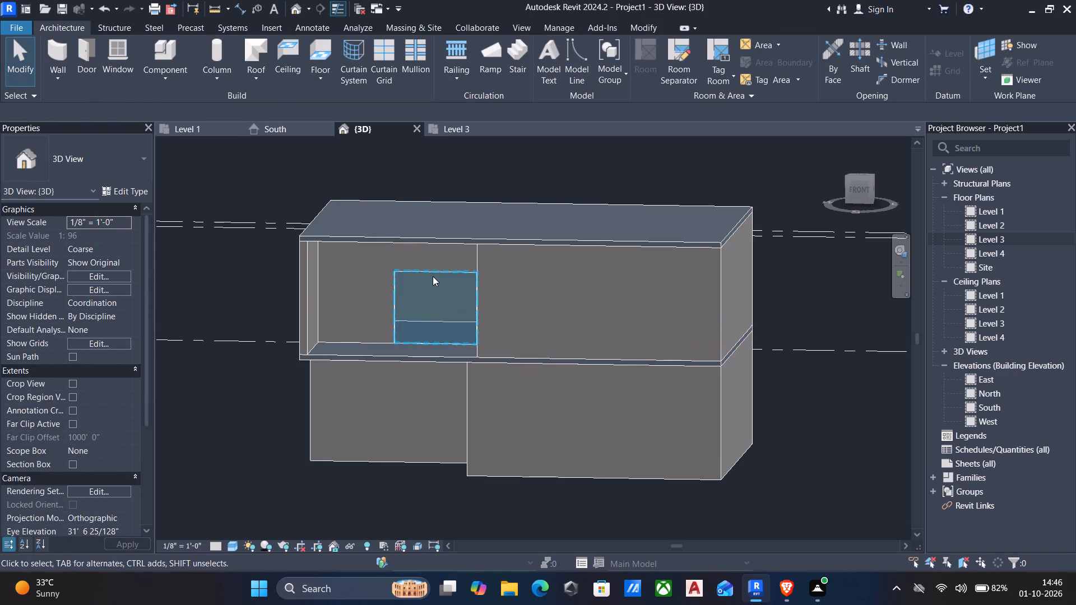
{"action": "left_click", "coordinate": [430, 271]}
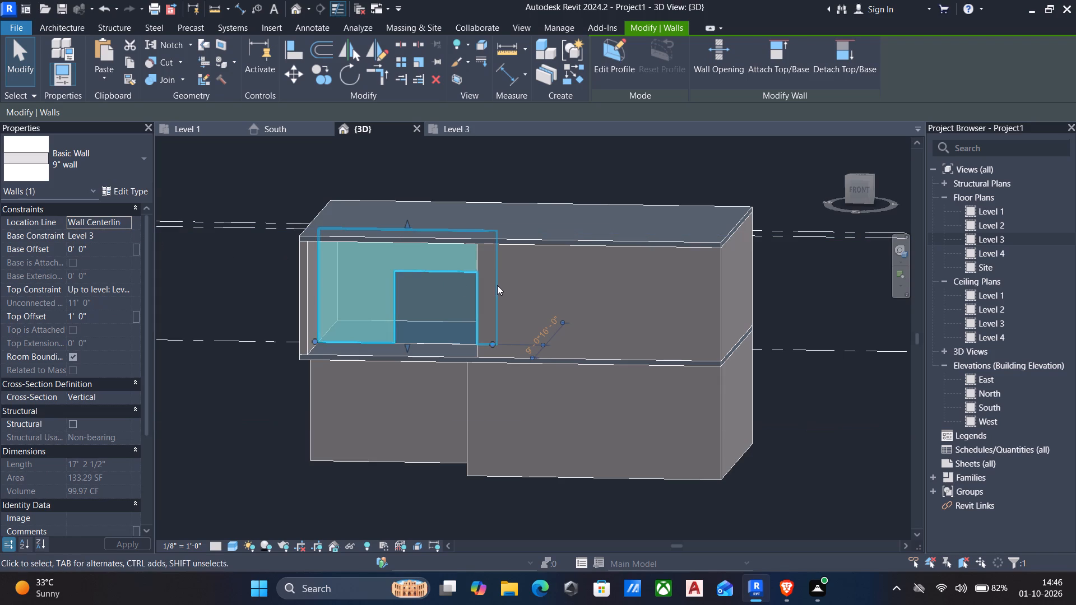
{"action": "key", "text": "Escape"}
Set the top offset of the upper recess's curtain wall to -2'.
{"action": "left_click", "coordinate": [458, 277]}
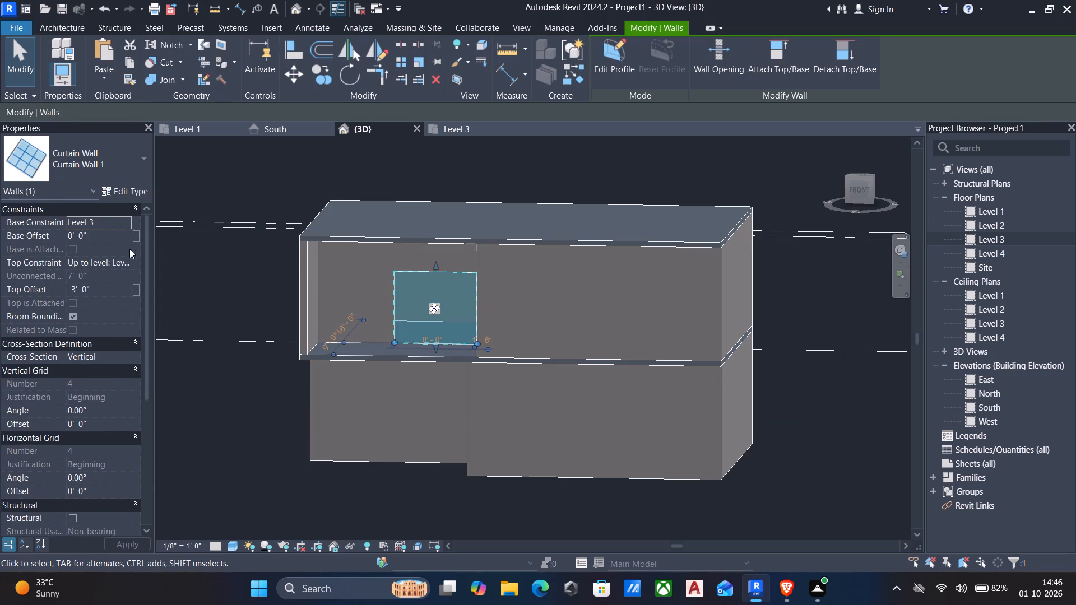
{"action": "left_click", "coordinate": [112, 288]}
{"action": "key", "text": "minus"}
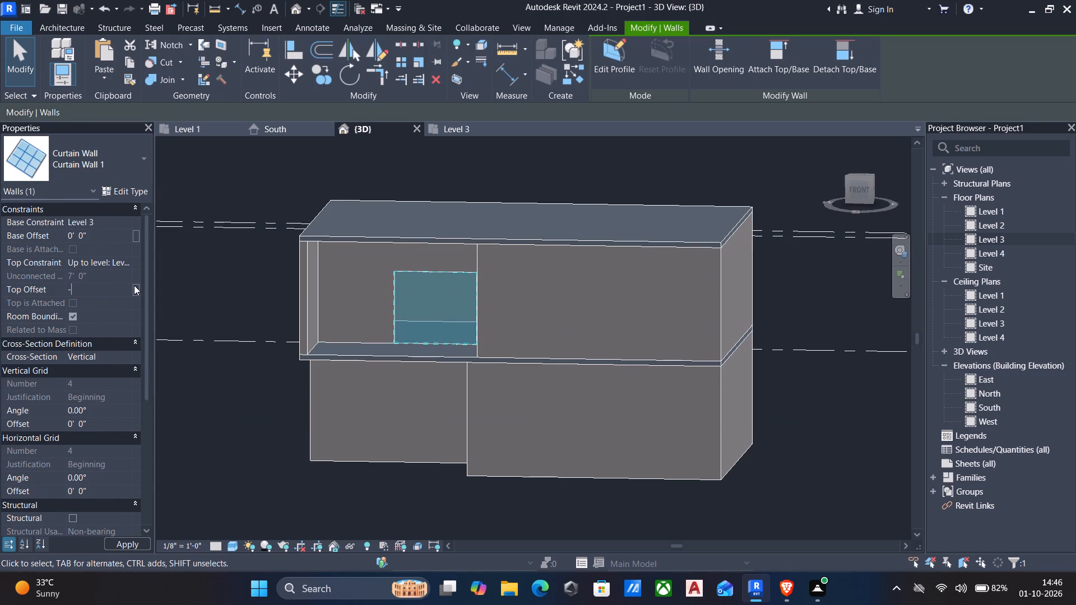
{"action": "key", "text": "2"}
{"action": "key", "text": "apostrophe"}
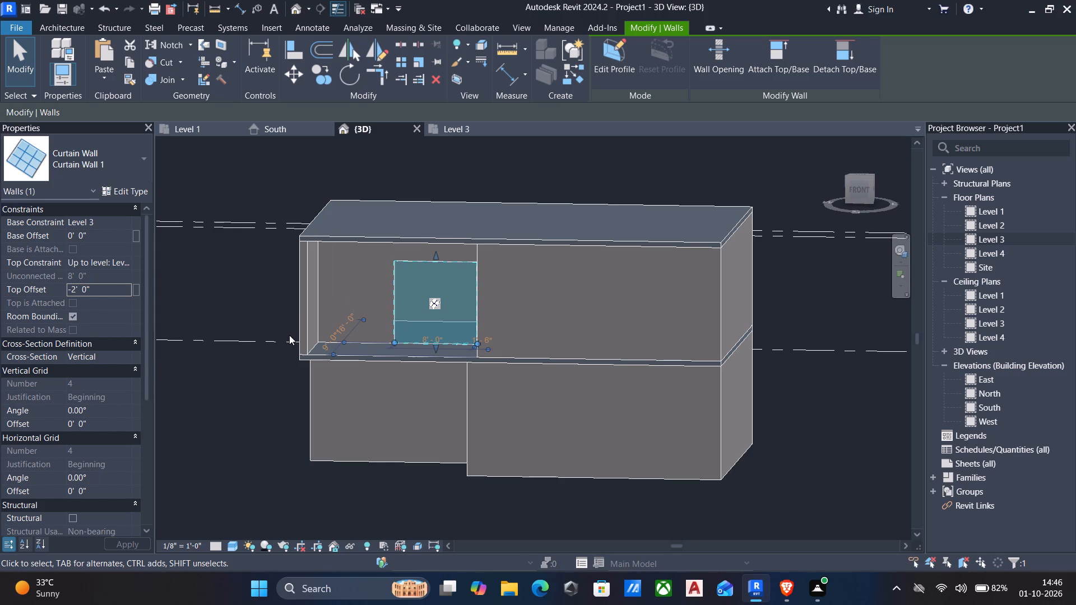
{"action": "key", "text": "Escape"}
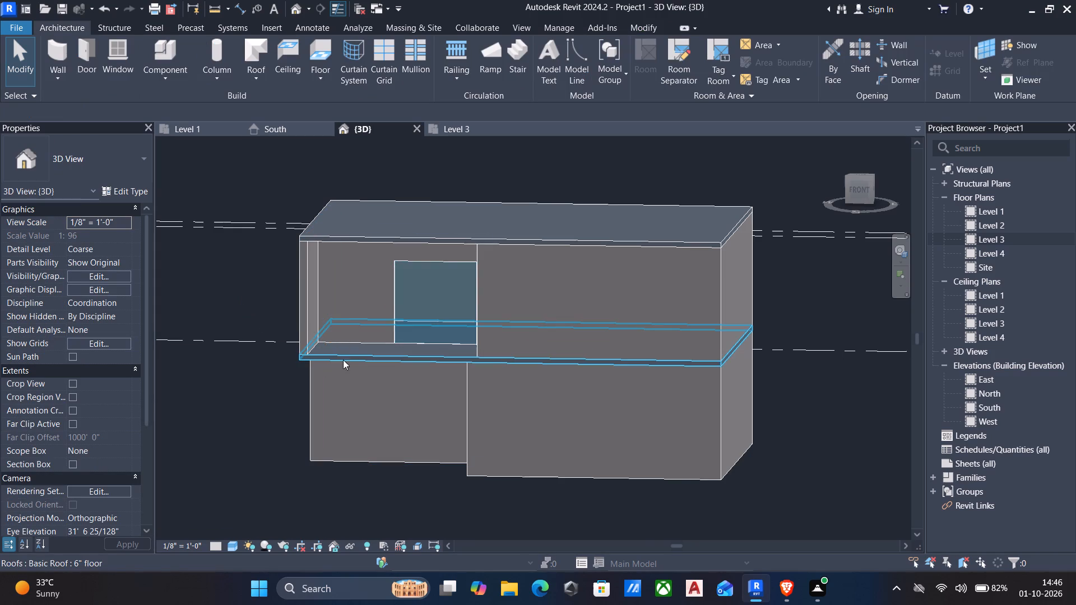
Add a vertical curtain grid line at the curtain wall's midpoint, splitting it into two 4' 0" panels.
{"action": "scroll", "coordinate": [349, 384], "scroll_direction": "down", "scroll_amount": 1}
{"action": "middle_click_drag", "start_coordinate": [360, 384], "coordinate": [373, 385]}
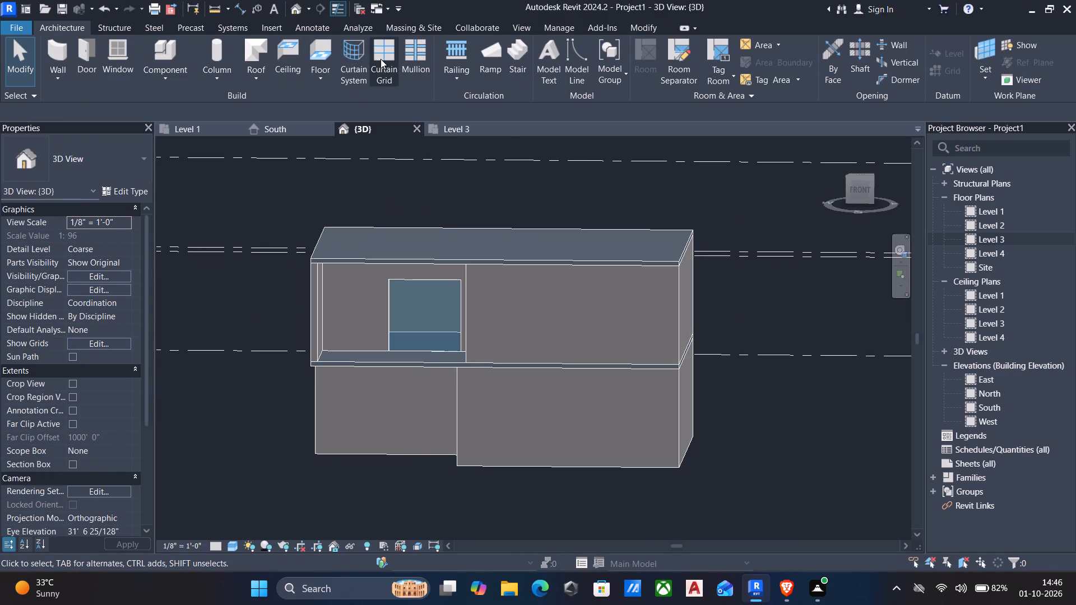
{"action": "left_click", "coordinate": [381, 59]}
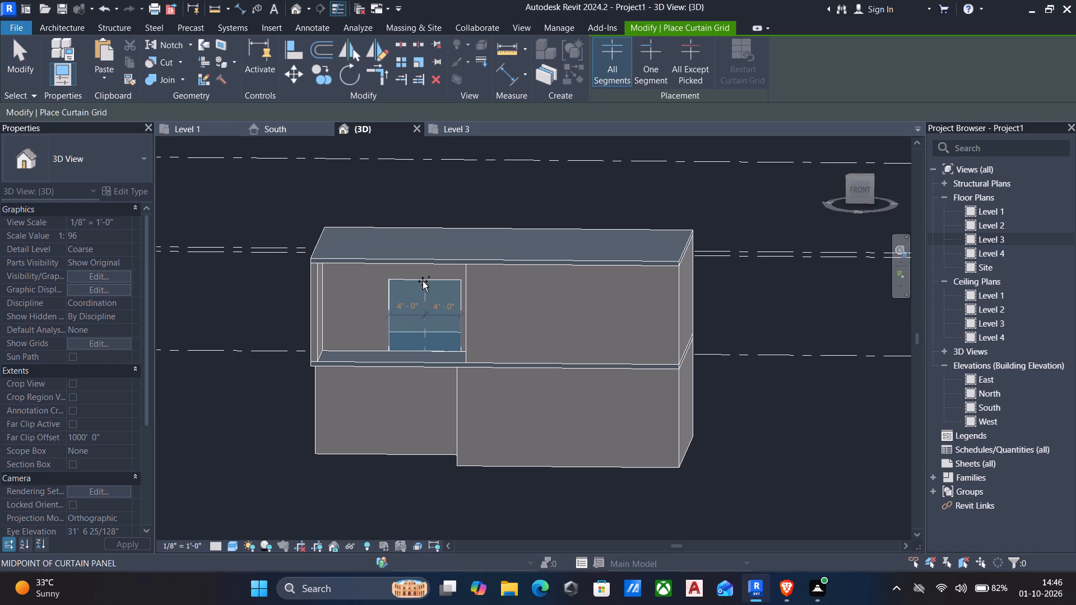
{"action": "left_click", "coordinate": [423, 281]}
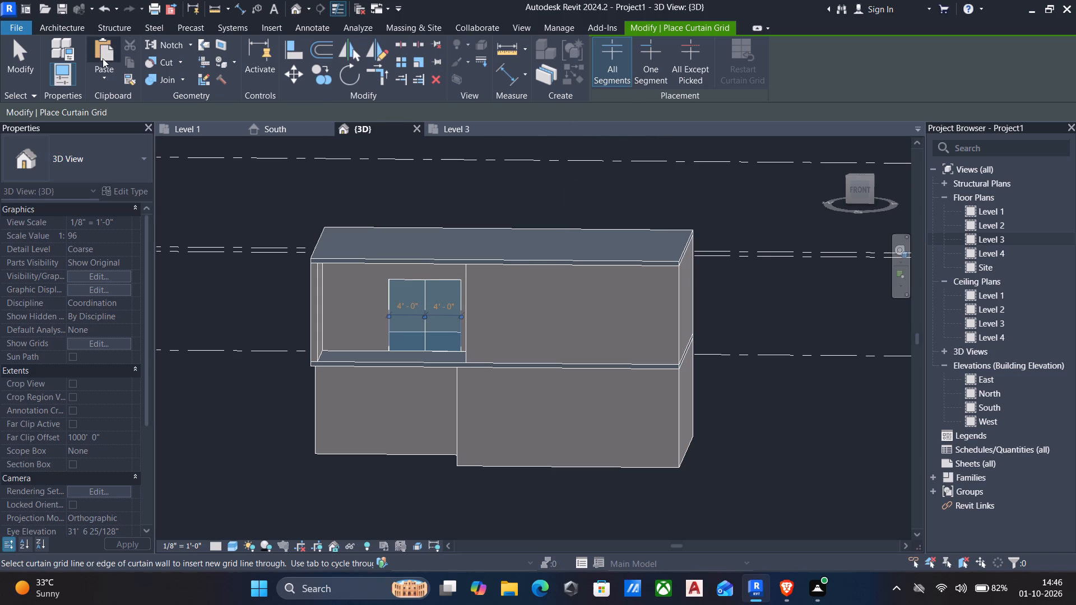
Place 5" x 5" Corner L corner mullions along both vertical side edges of the curtain wall.
{"action": "left_click", "coordinate": [69, 25]}
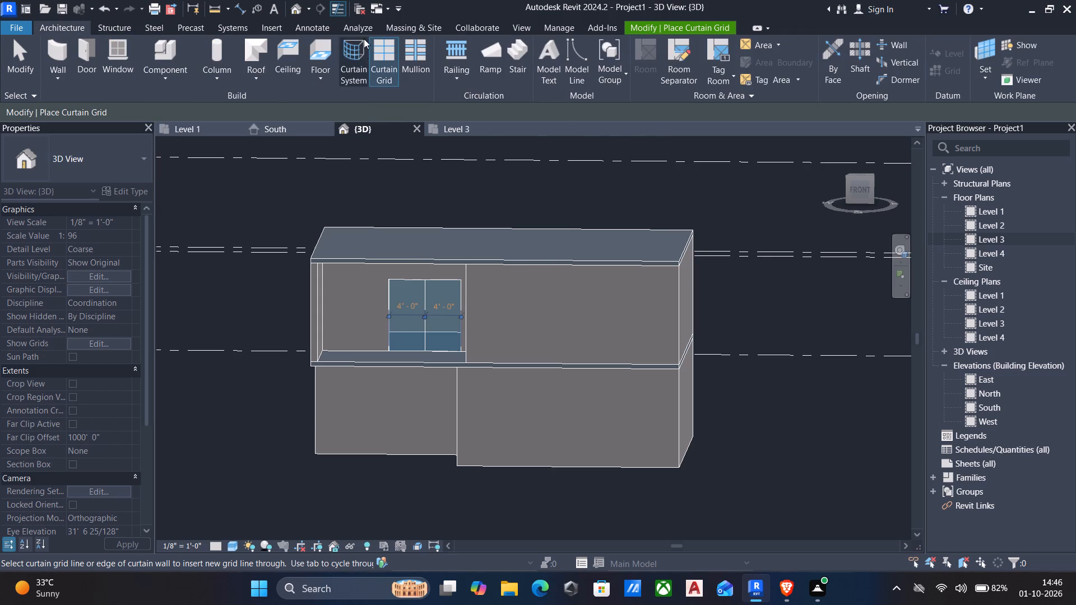
{"action": "left_click", "coordinate": [414, 54]}
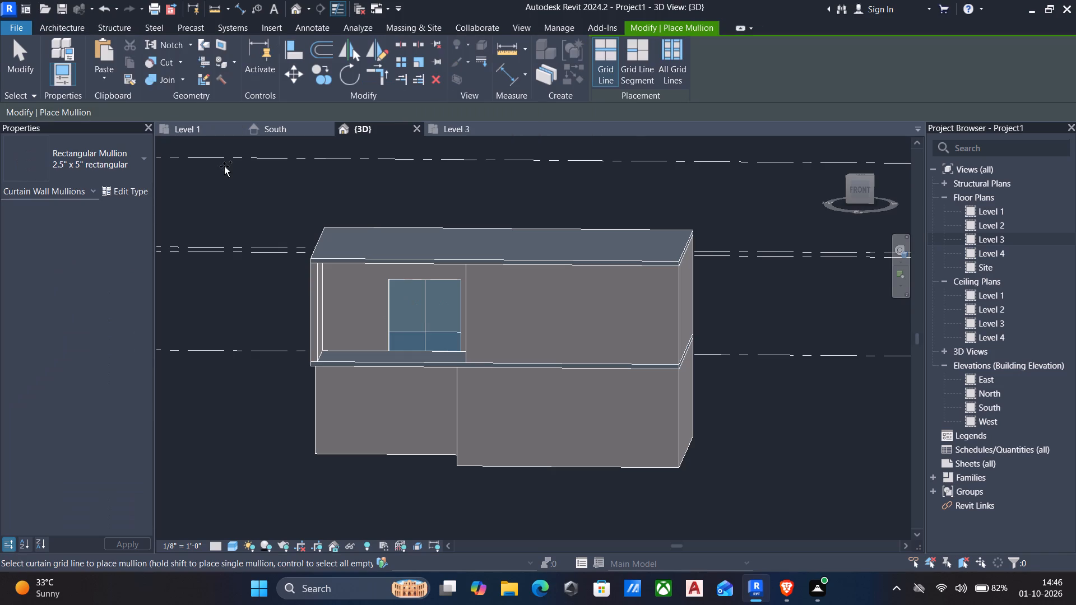
{"action": "left_click", "coordinate": [112, 159]}
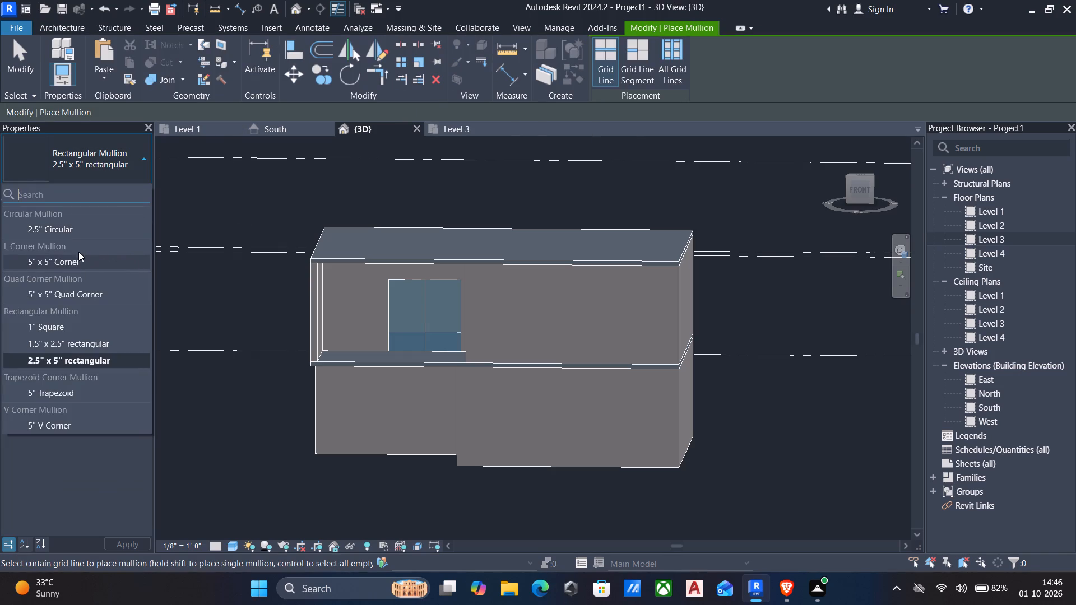
{"action": "left_click", "coordinate": [73, 258]}
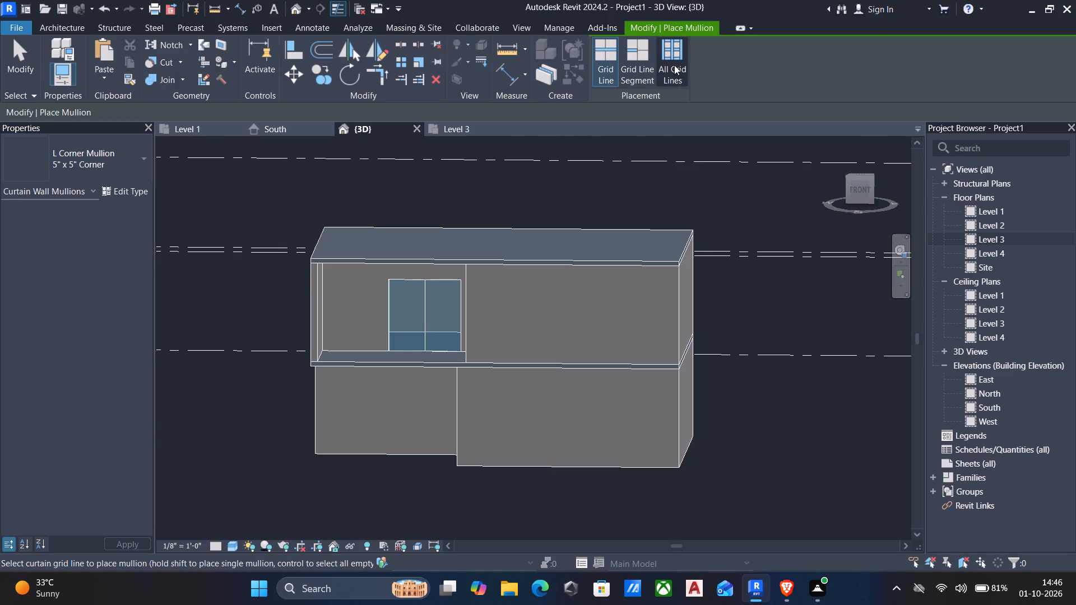
{"action": "left_click", "coordinate": [388, 315]}
{"action": "scroll", "coordinate": [424, 272], "scroll_direction": "up", "scroll_amount": 4}
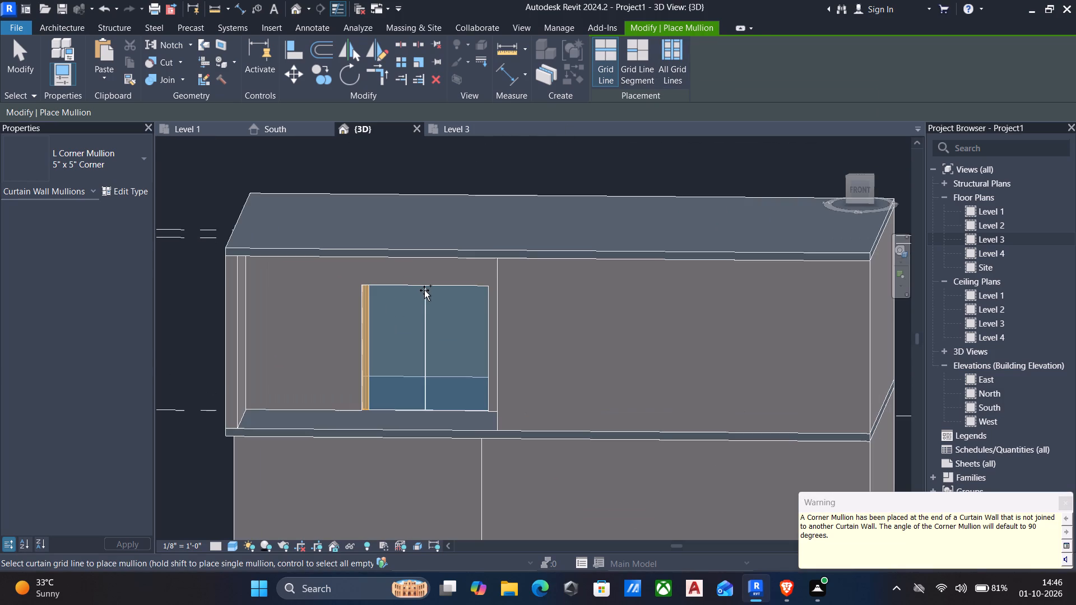
{"action": "middle_click_drag", "start_coordinate": [479, 334], "coordinate": [491, 331], "text": "shift"}
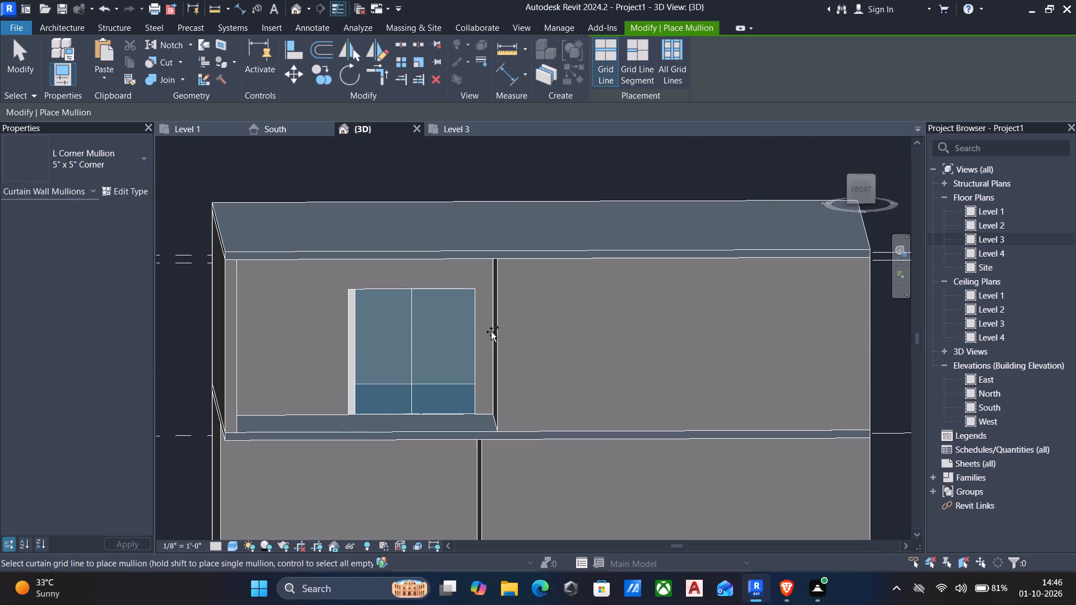
{"action": "left_click", "coordinate": [472, 346]}
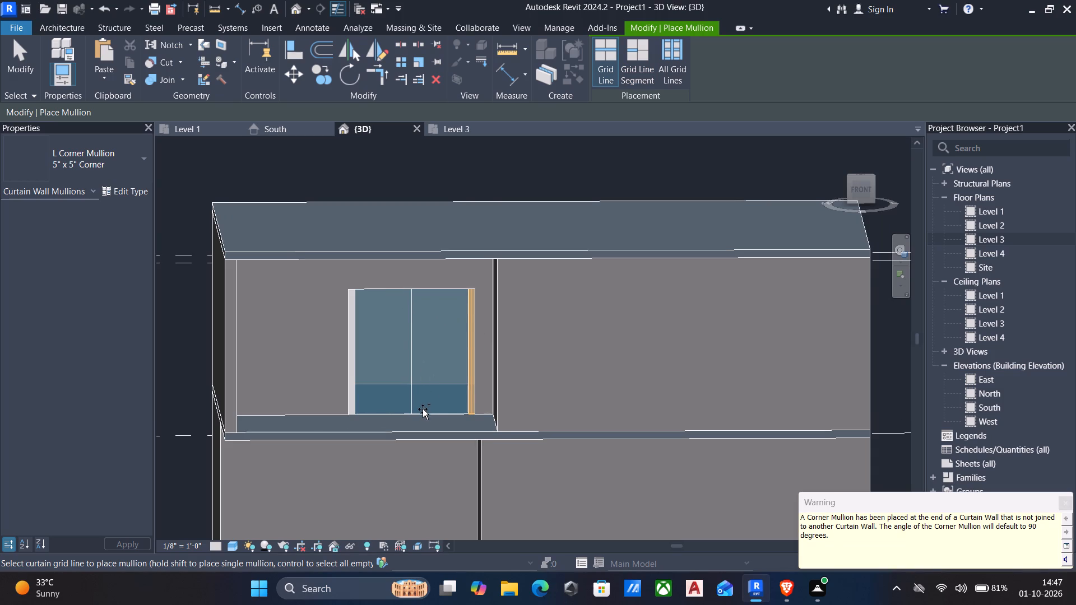
{"action": "middle_click_drag", "start_coordinate": [425, 409], "coordinate": [402, 455], "text": "shift"}
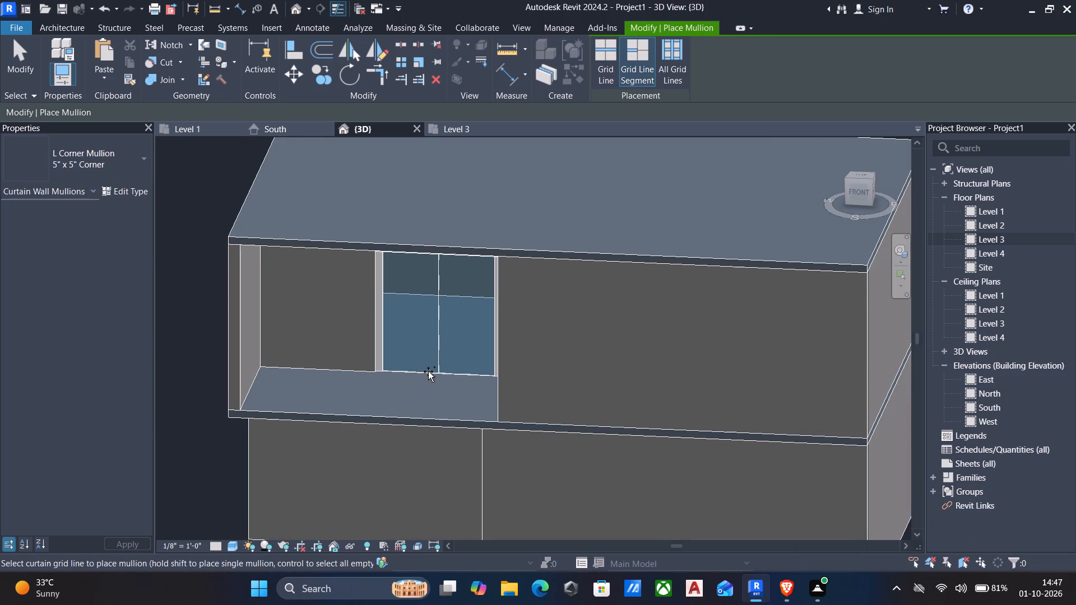
{"action": "middle_click_drag", "start_coordinate": [438, 367], "coordinate": [516, 342], "text": "shift"}
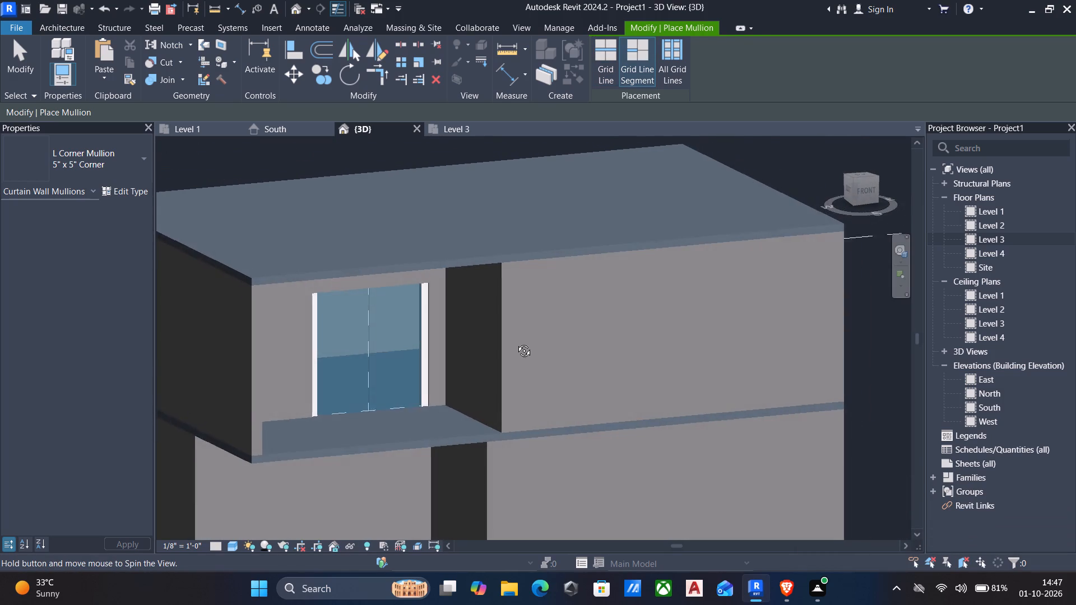
{"action": "middle_click_drag", "start_coordinate": [516, 342], "coordinate": [527, 340], "text": "shift"}
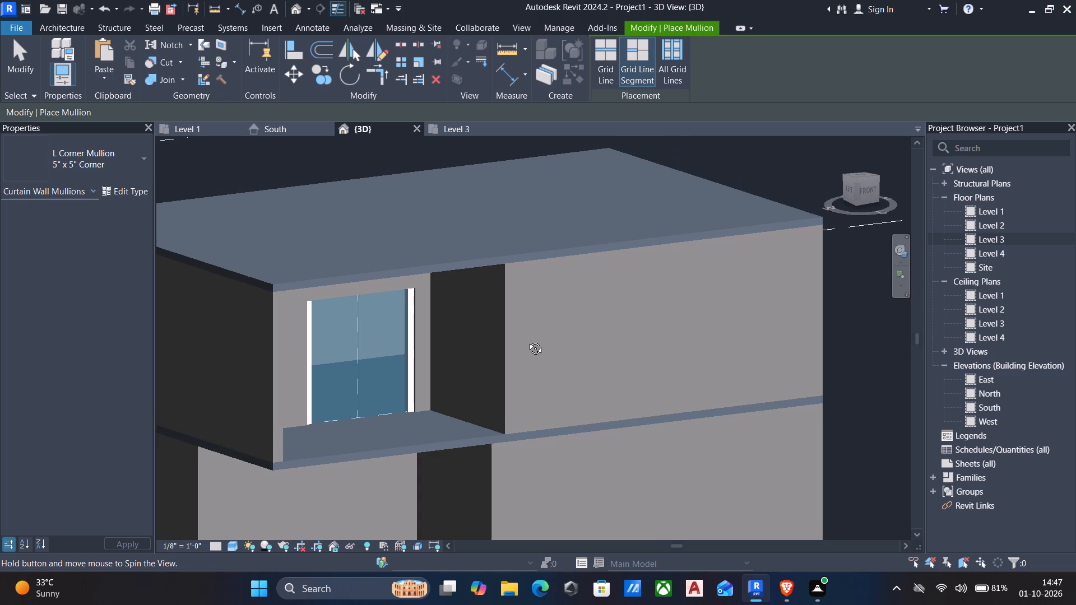
{"action": "middle_click_drag", "start_coordinate": [527, 340], "coordinate": [490, 343], "text": "shift"}
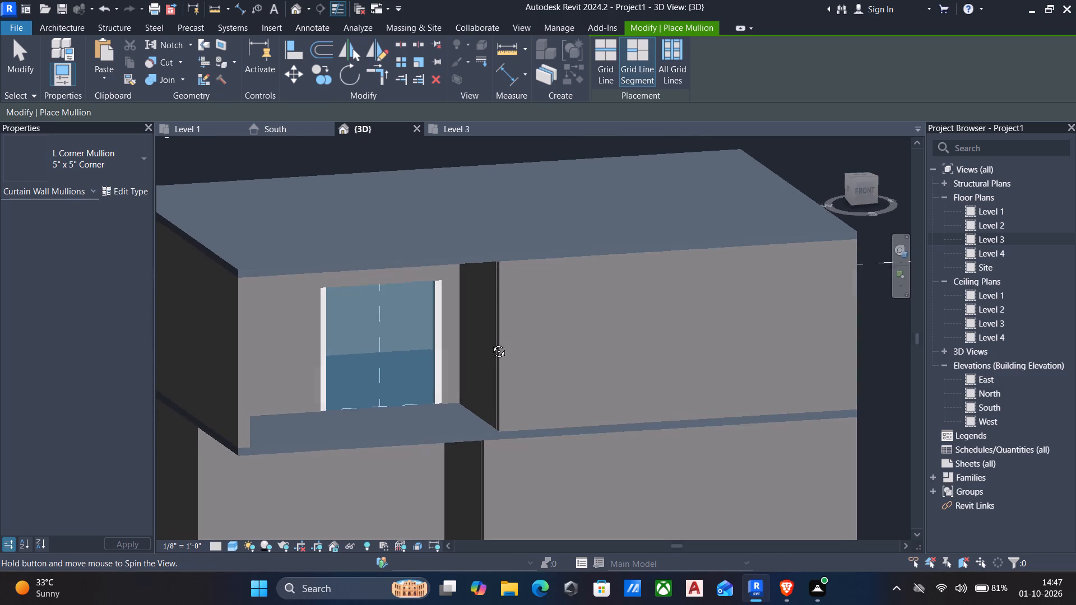
{"action": "middle_click_drag", "start_coordinate": [490, 343], "coordinate": [453, 296], "text": "shift"}
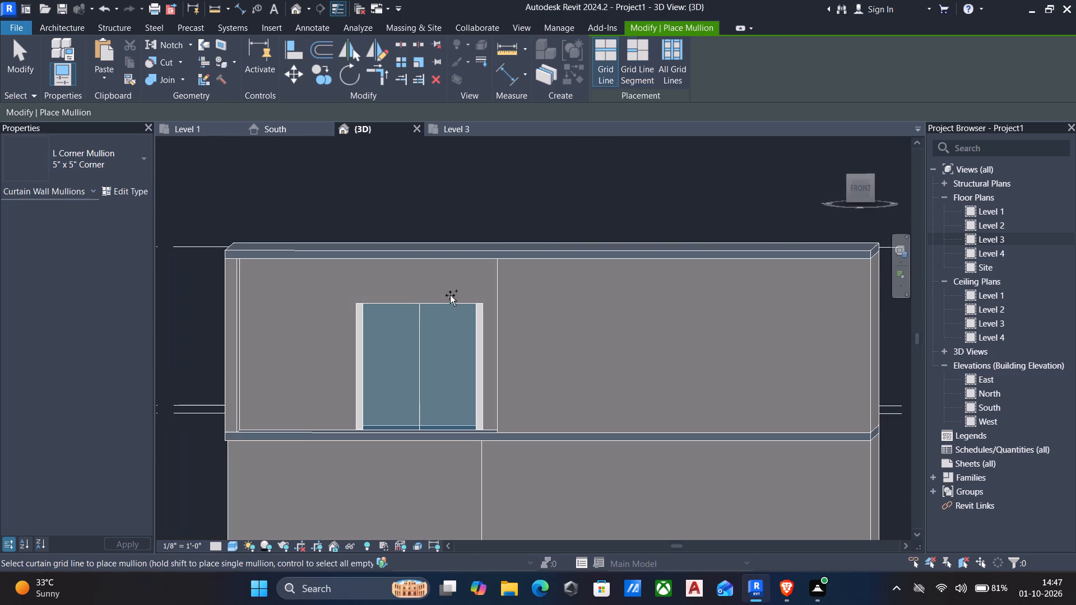
{"action": "key", "text": "Escape"}
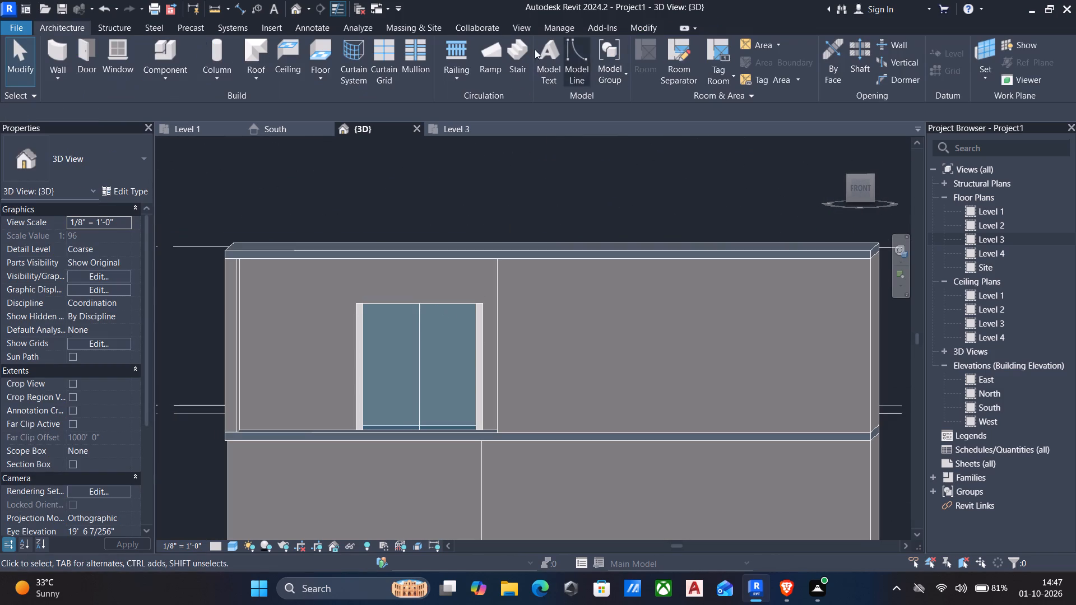
Place 2.5" x 5" rectangular mullions on all the curtain wall's remaining grid lines at once.
{"action": "left_click", "coordinate": [410, 52]}
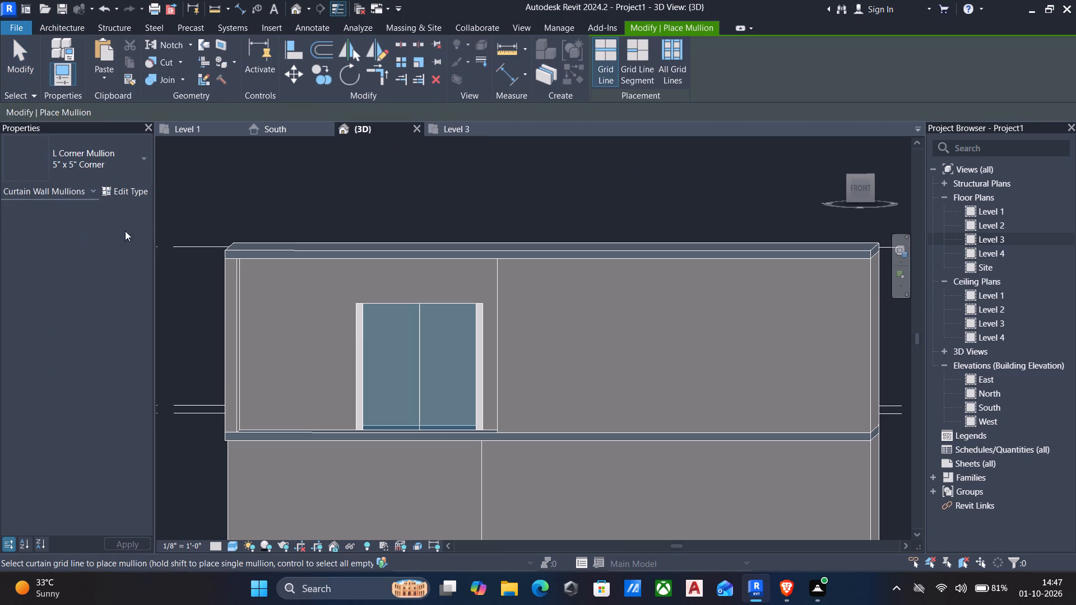
{"action": "left_click", "coordinate": [99, 162]}
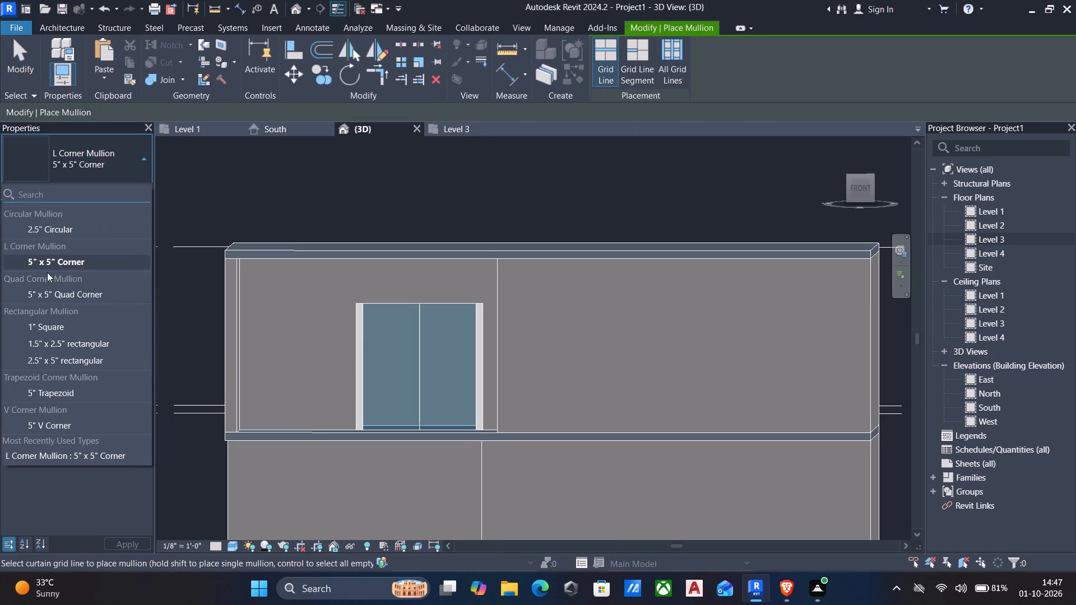
{"action": "left_click", "coordinate": [55, 364]}
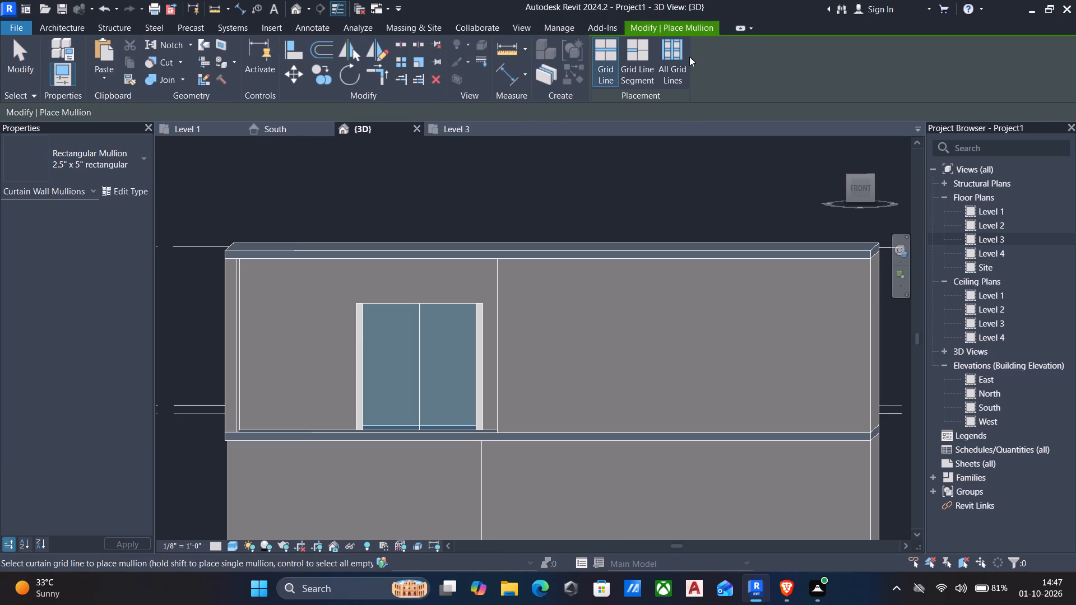
{"action": "left_click", "coordinate": [675, 54]}
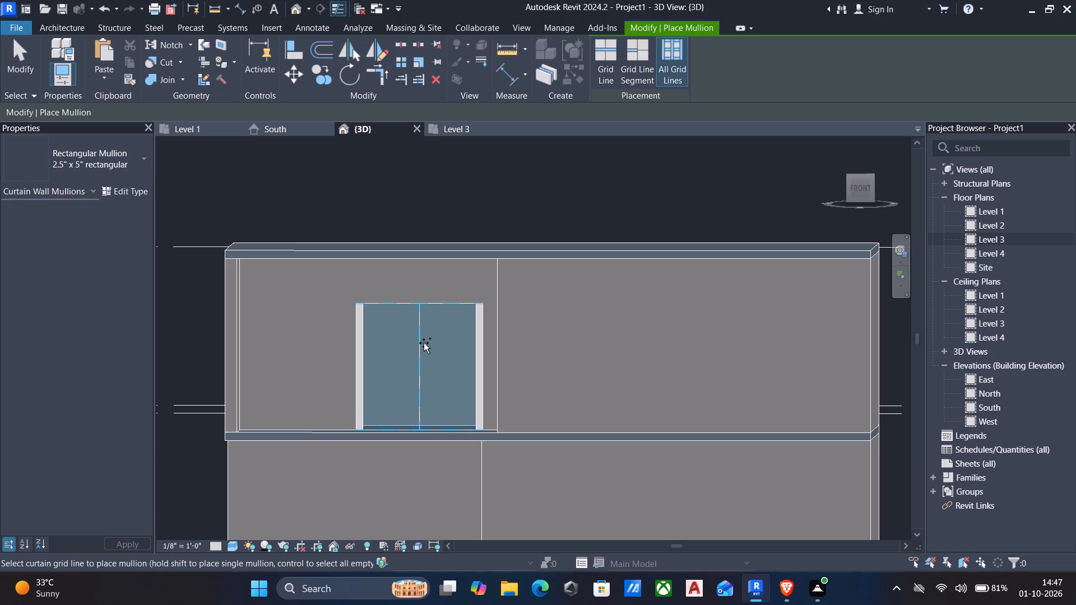
{"action": "left_click", "coordinate": [424, 345]}
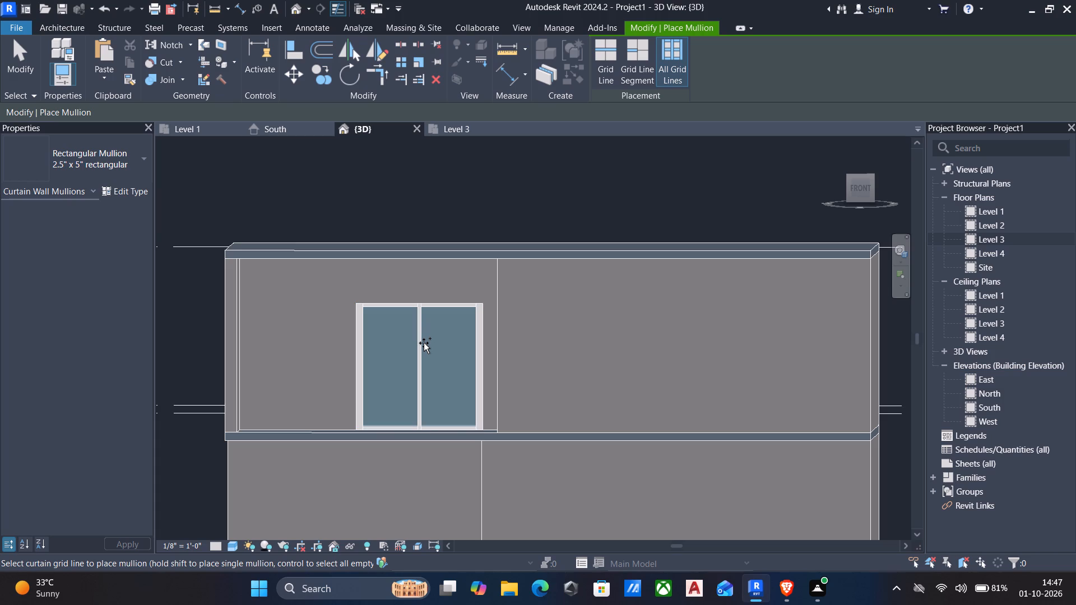
Create a new material named mullions from the 2.5" x 5" rectangular mullion type's material setting.
{"action": "scroll", "coordinate": [427, 365], "scroll_direction": "down", "scroll_amount": 2}
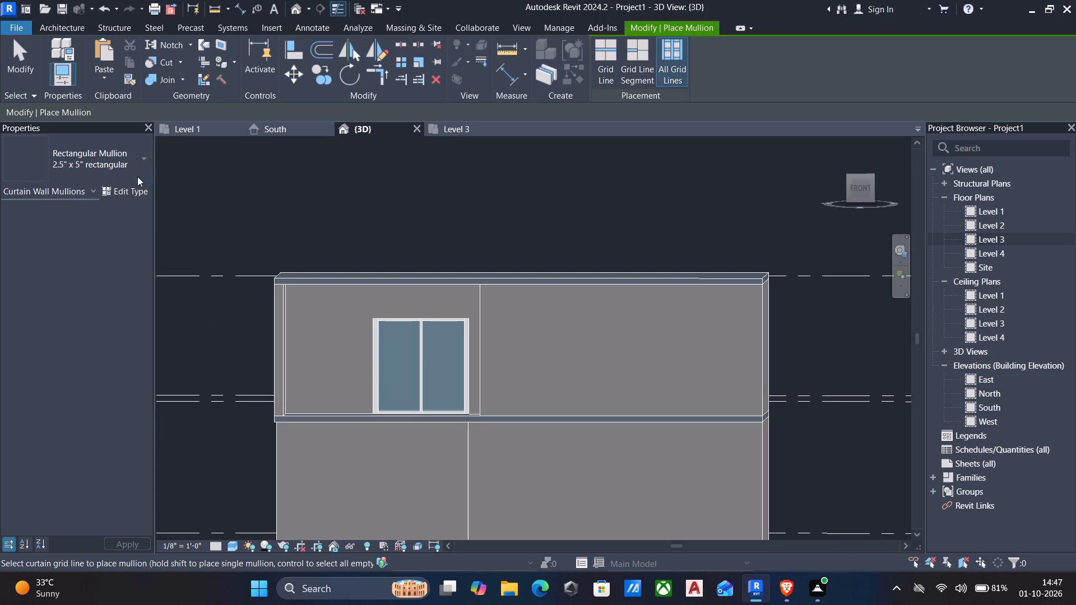
{"action": "left_click", "coordinate": [126, 187]}
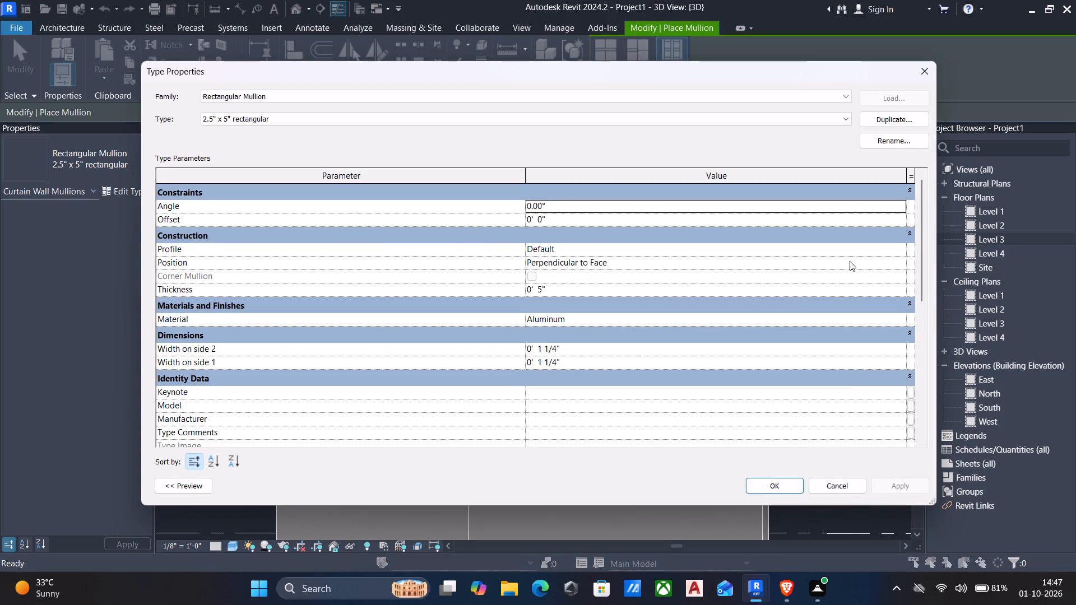
{"action": "left_click", "coordinate": [899, 320]}
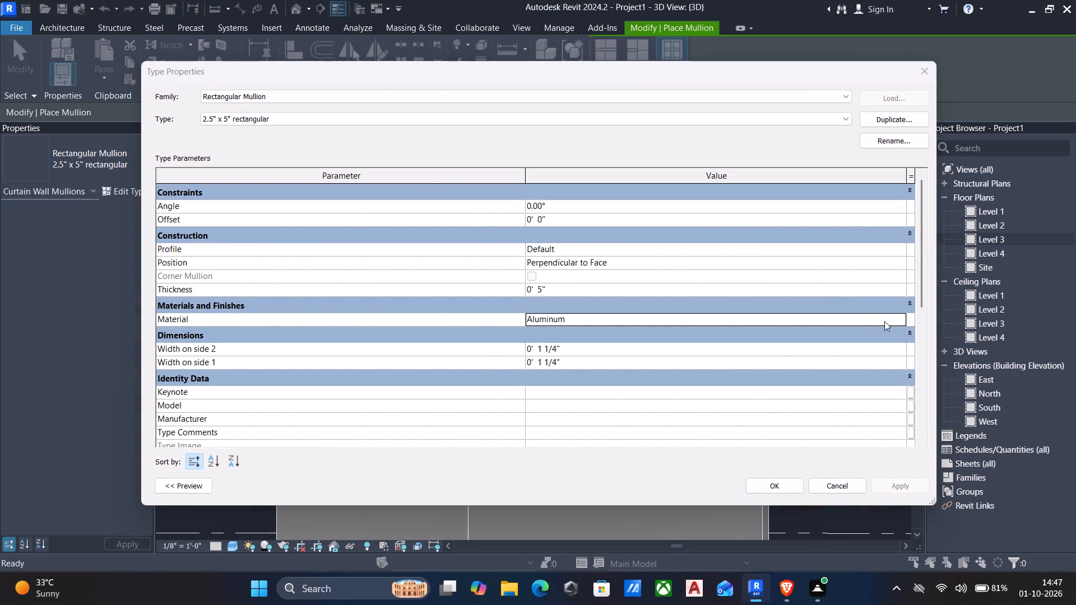
{"action": "scroll", "coordinate": [174, 259], "scroll_direction": "down", "scroll_amount": 6}
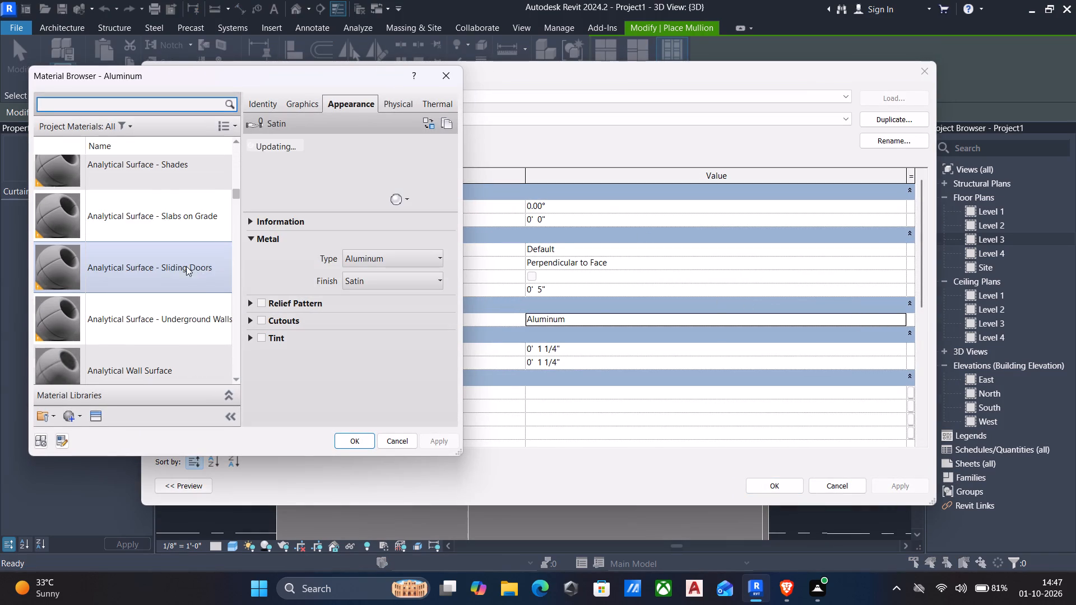
{"action": "left_click", "coordinate": [68, 412]}
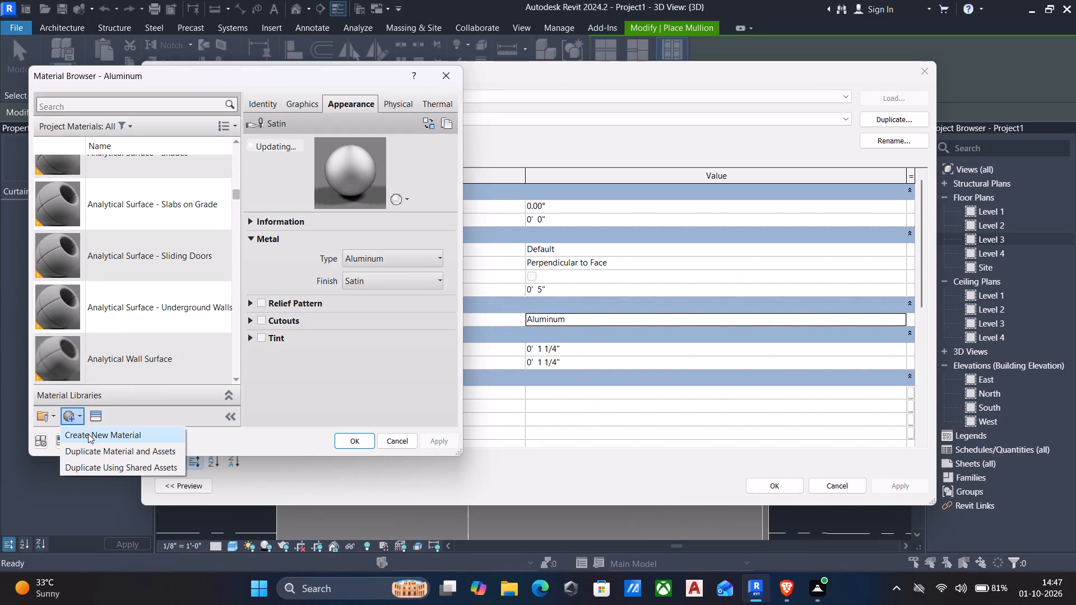
{"action": "left_click", "coordinate": [88, 434]}
{"action": "left_click", "coordinate": [261, 101]}
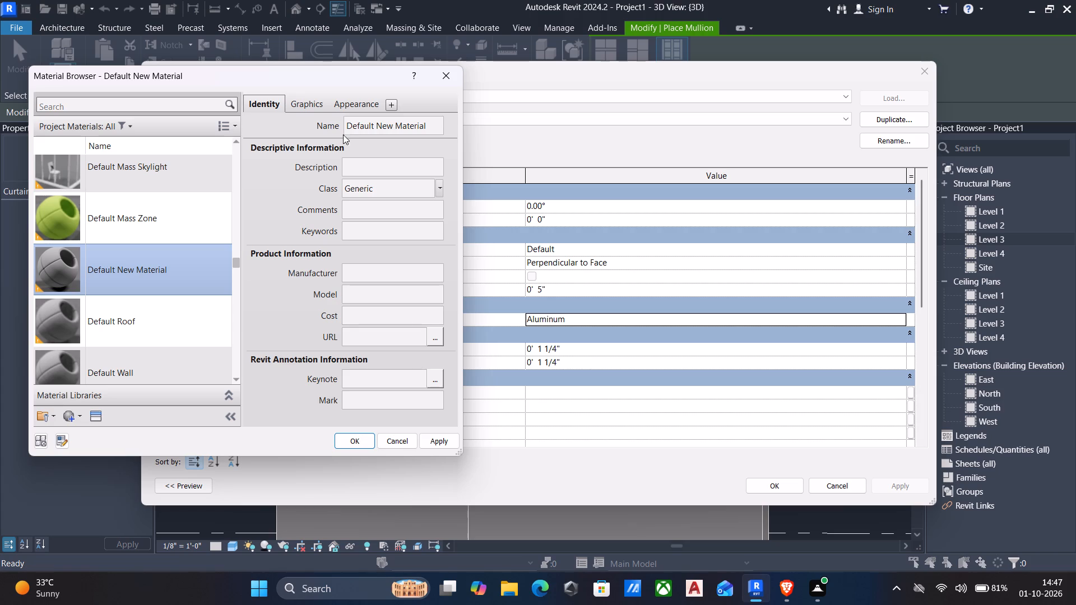
{"action": "left_click", "coordinate": [437, 127]}
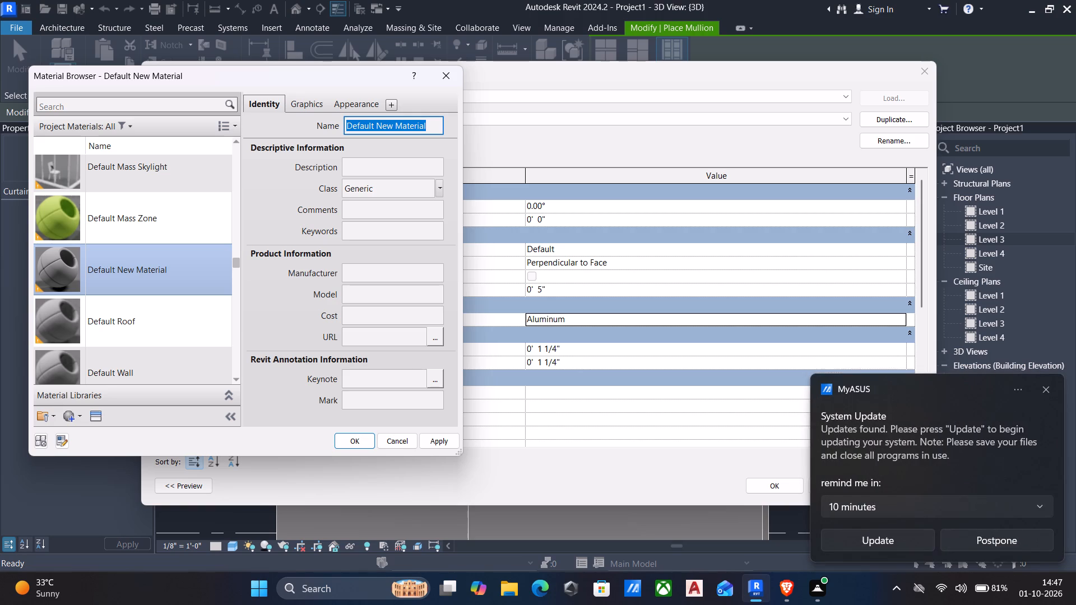
{"action": "type", "text": "mullions"}
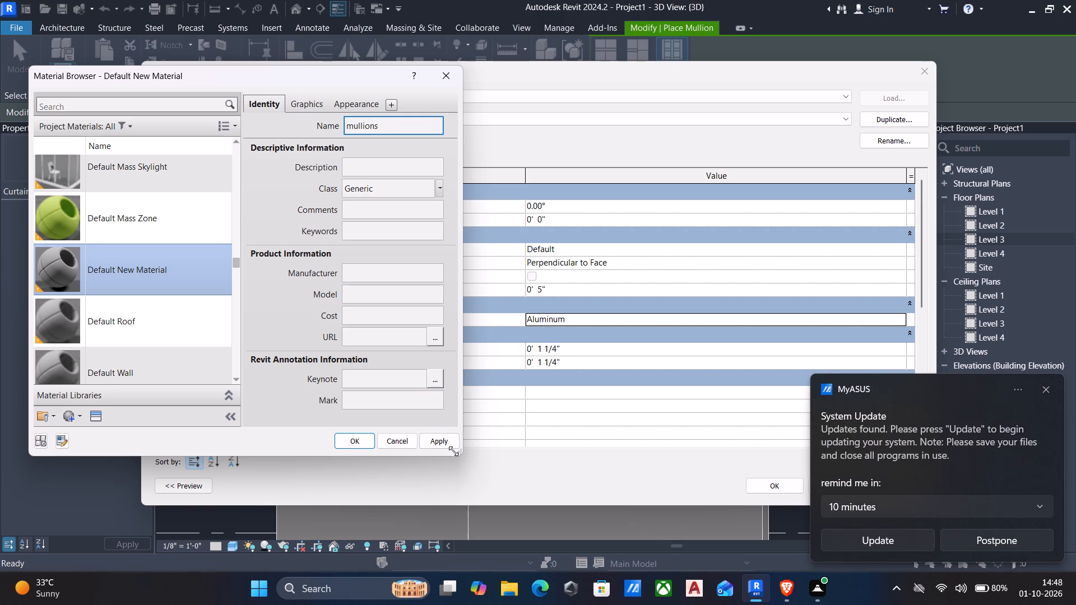
{"action": "left_click", "coordinate": [439, 443]}
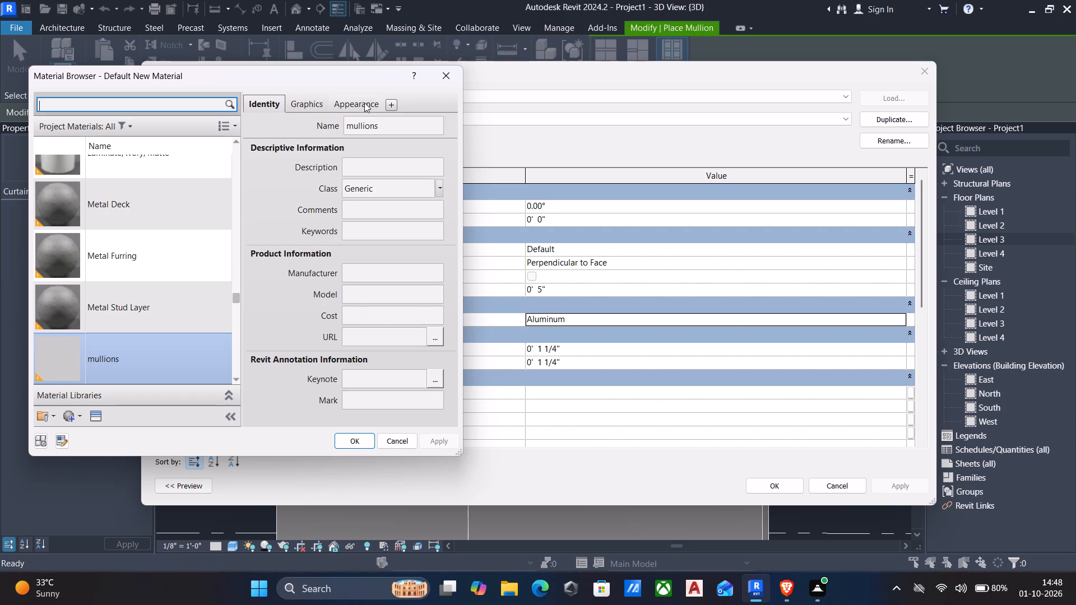
Replace the mullions material's appearance with the Bronze - Patina asset from the Appearance Library's Metal category.
{"action": "left_click", "coordinate": [364, 102]}
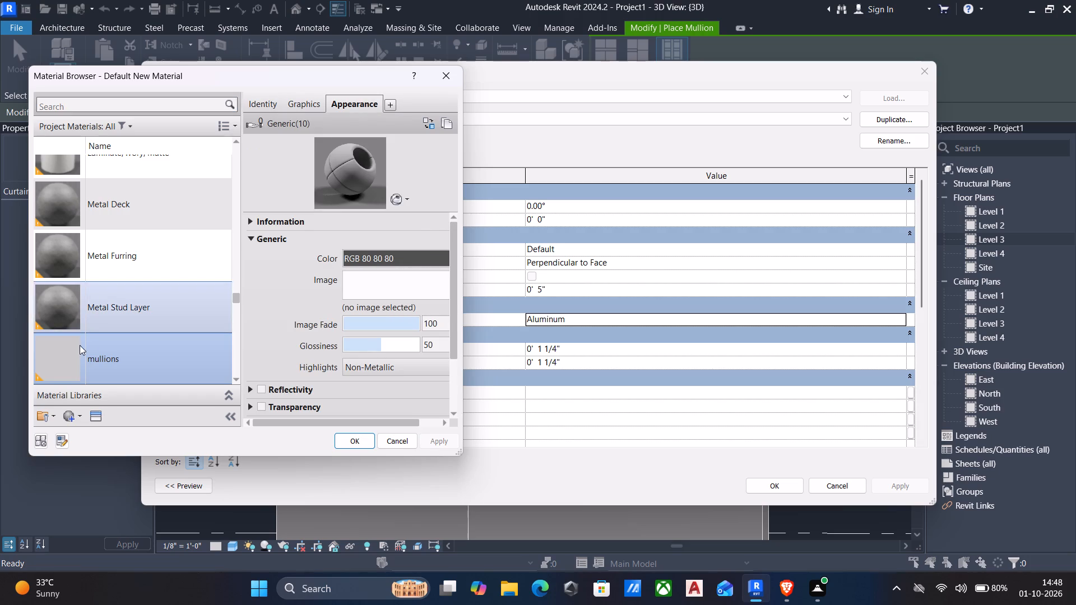
{"action": "left_click", "coordinate": [95, 417]}
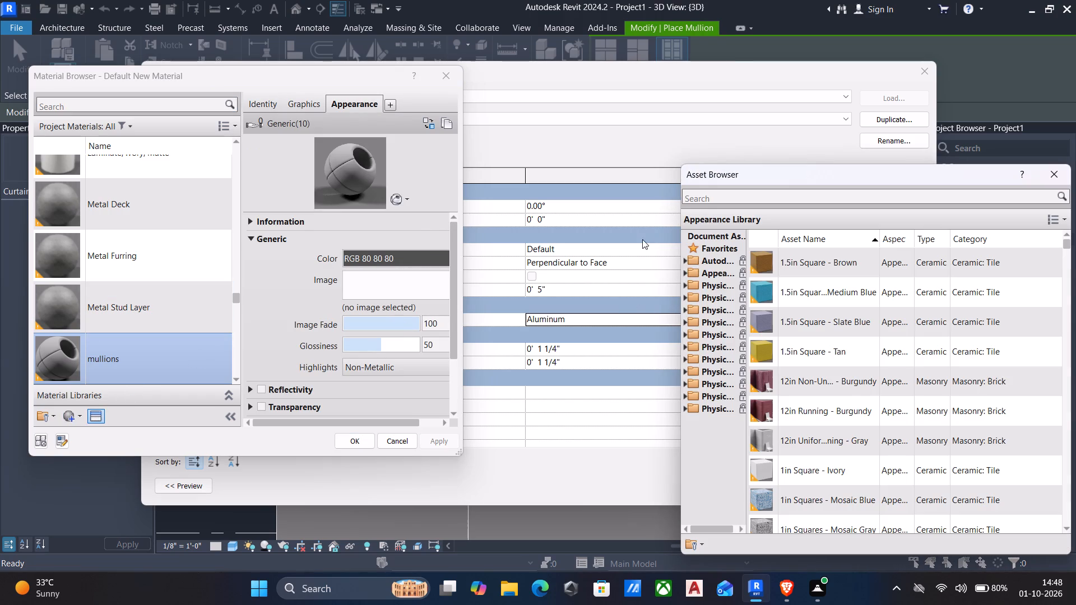
{"action": "left_click", "coordinate": [684, 273]}
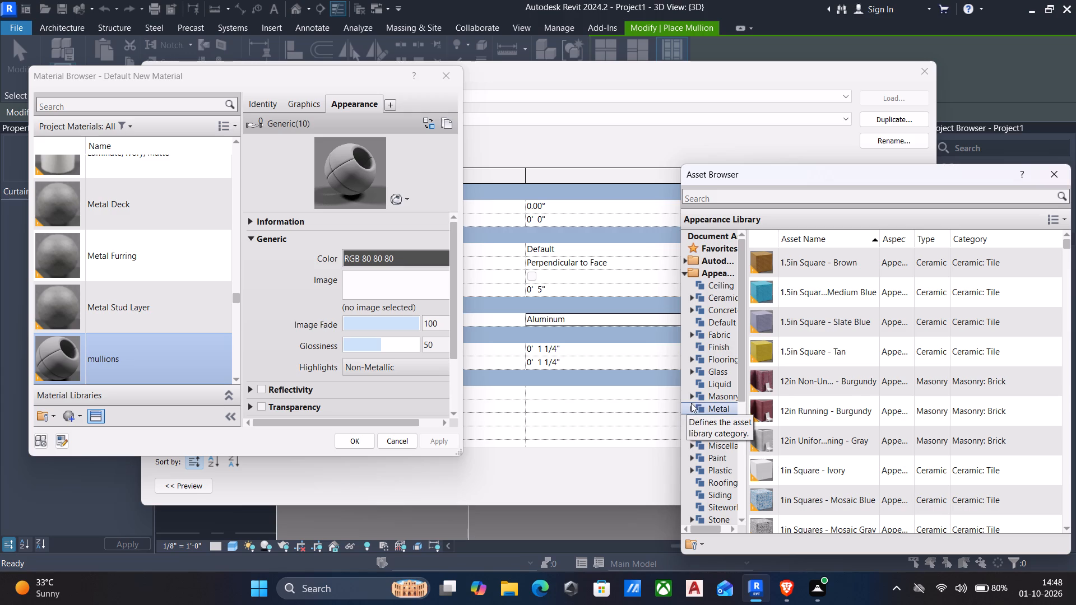
{"action": "left_click", "coordinate": [720, 406]}
{"action": "scroll", "coordinate": [799, 377], "scroll_direction": "down", "scroll_amount": 2}
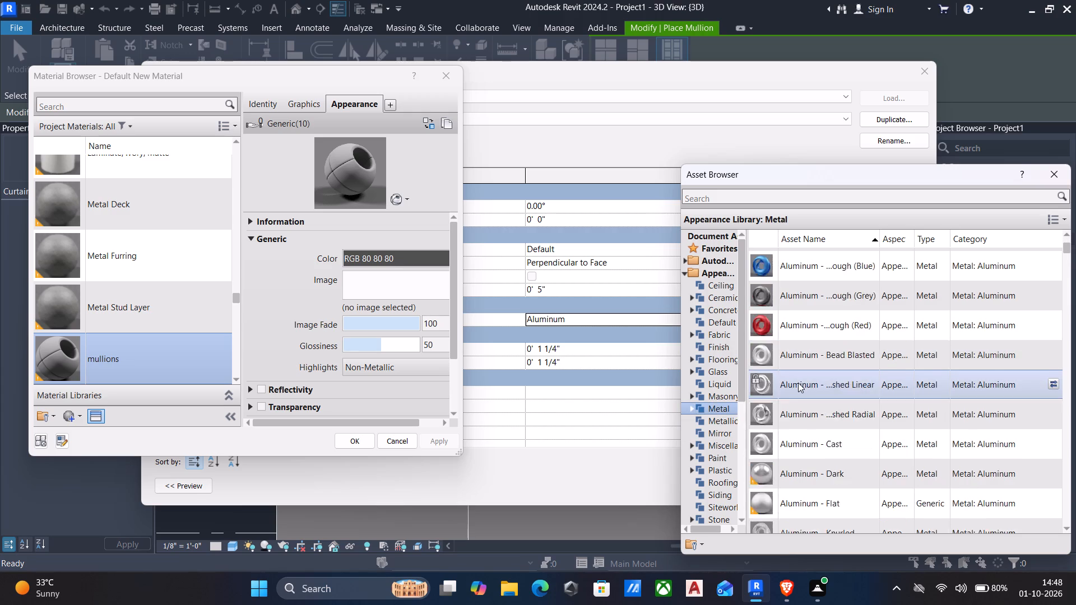
{"action": "scroll", "coordinate": [798, 383], "scroll_direction": "down", "scroll_amount": 14}
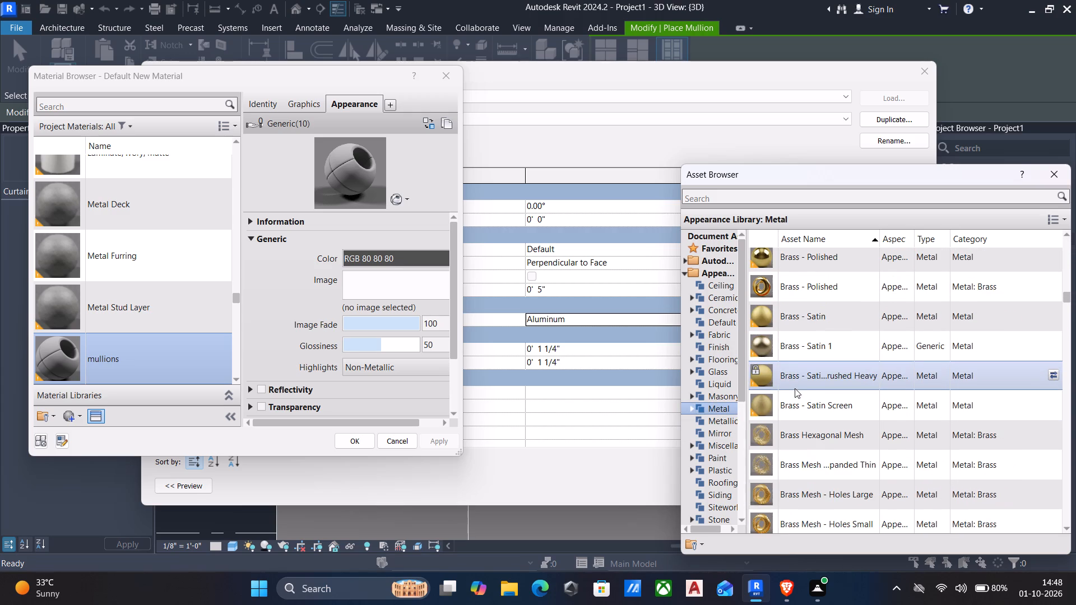
{"action": "scroll", "coordinate": [795, 388], "scroll_direction": "up", "scroll_amount": 5}
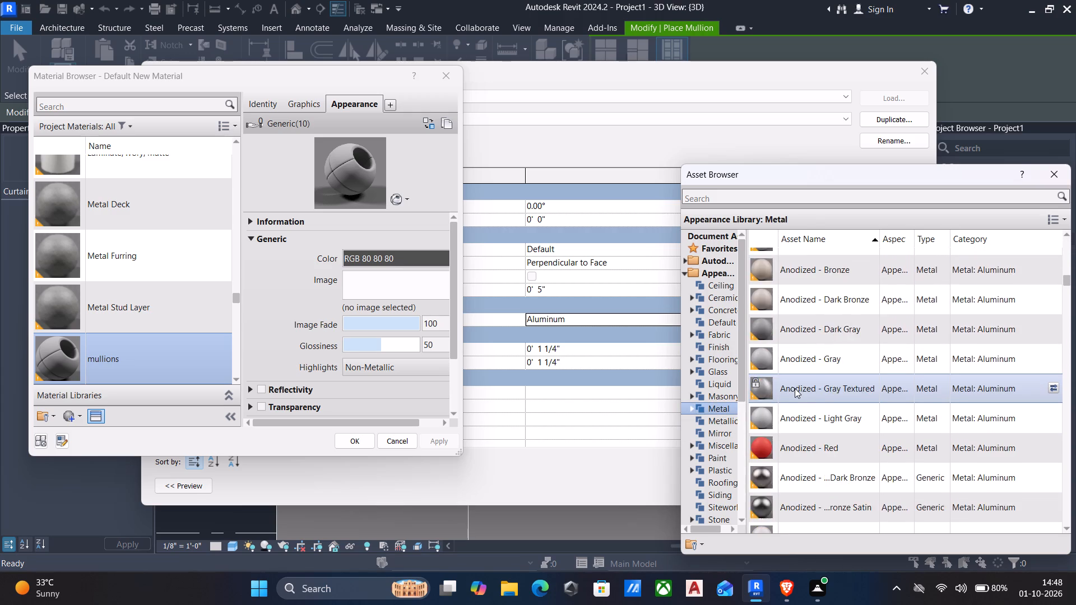
{"action": "scroll", "coordinate": [795, 388], "scroll_direction": "up", "scroll_amount": 1}
{"action": "scroll", "coordinate": [795, 388], "scroll_direction": "down", "scroll_amount": 9}
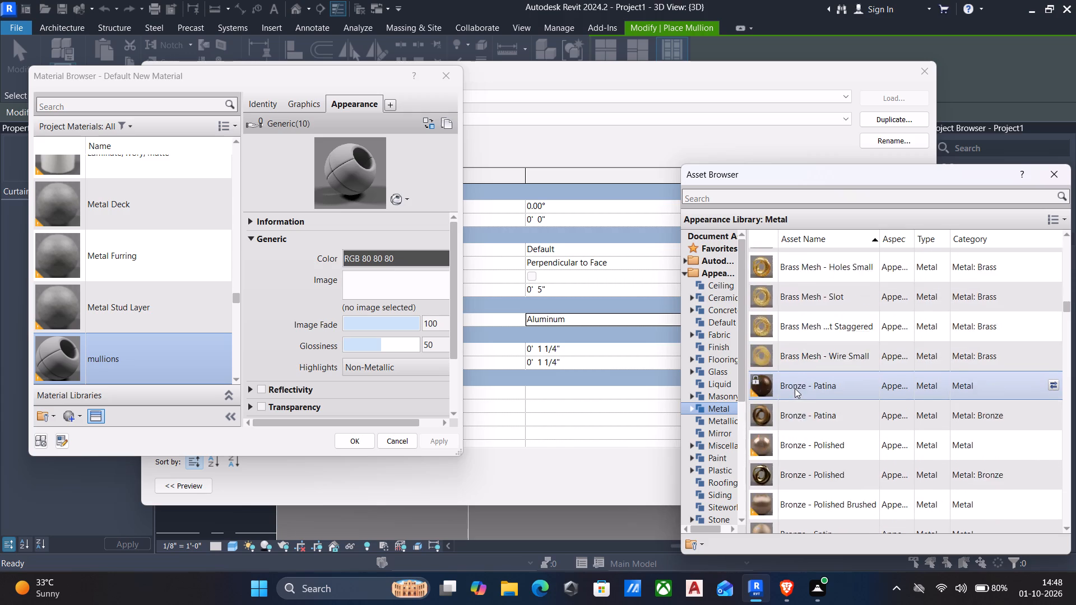
{"action": "scroll", "coordinate": [795, 388], "scroll_direction": "down", "scroll_amount": 2}
{"action": "scroll", "coordinate": [795, 388], "scroll_direction": "up", "scroll_amount": 2}
{"action": "double_click", "coordinate": [794, 385]}
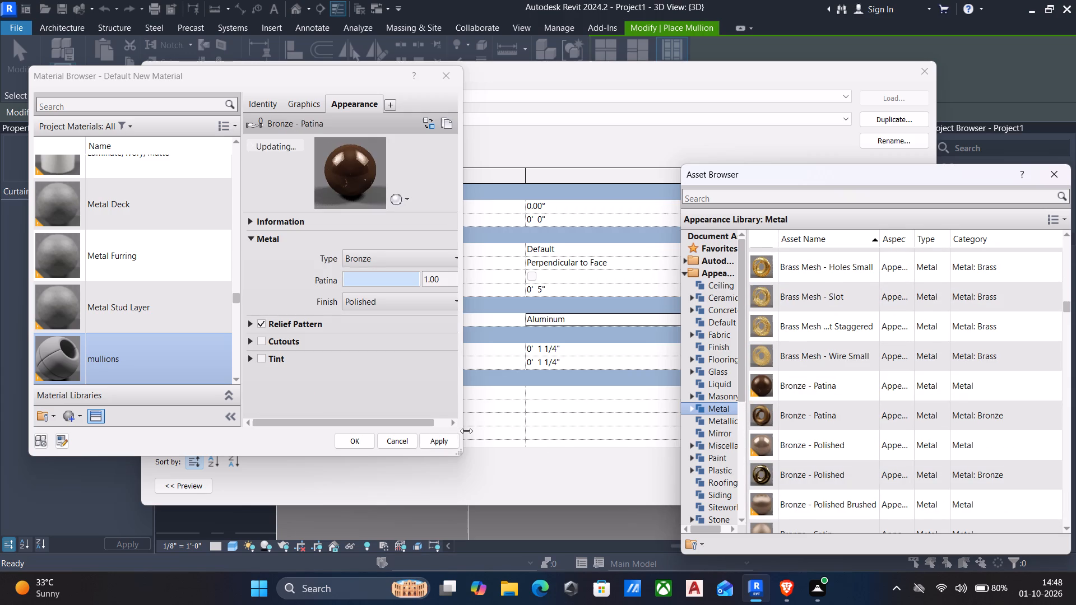
{"action": "left_click", "coordinate": [443, 440]}
Assign the mullions material to the 2.5" x 5" rectangular mullion type.
{"action": "left_click", "coordinate": [360, 440]}
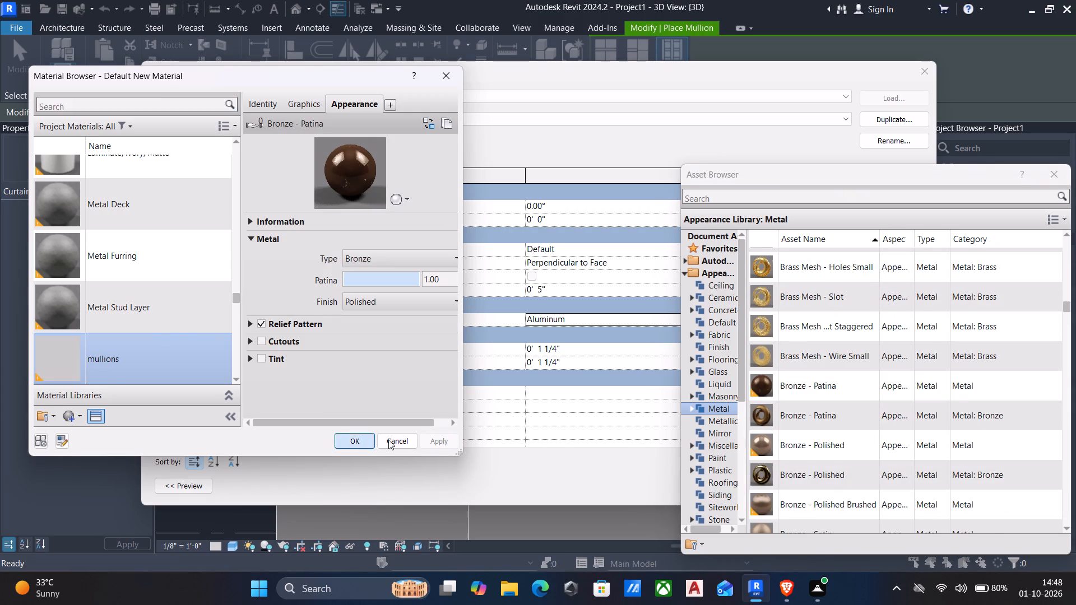
{"action": "left_click", "coordinate": [893, 484]}
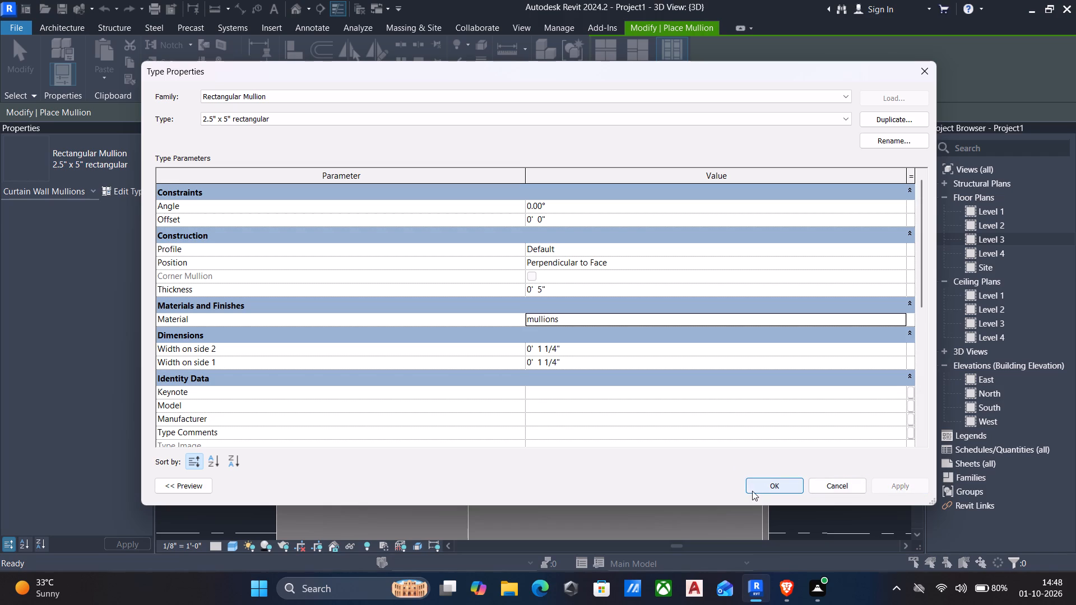
{"action": "left_click", "coordinate": [755, 485]}
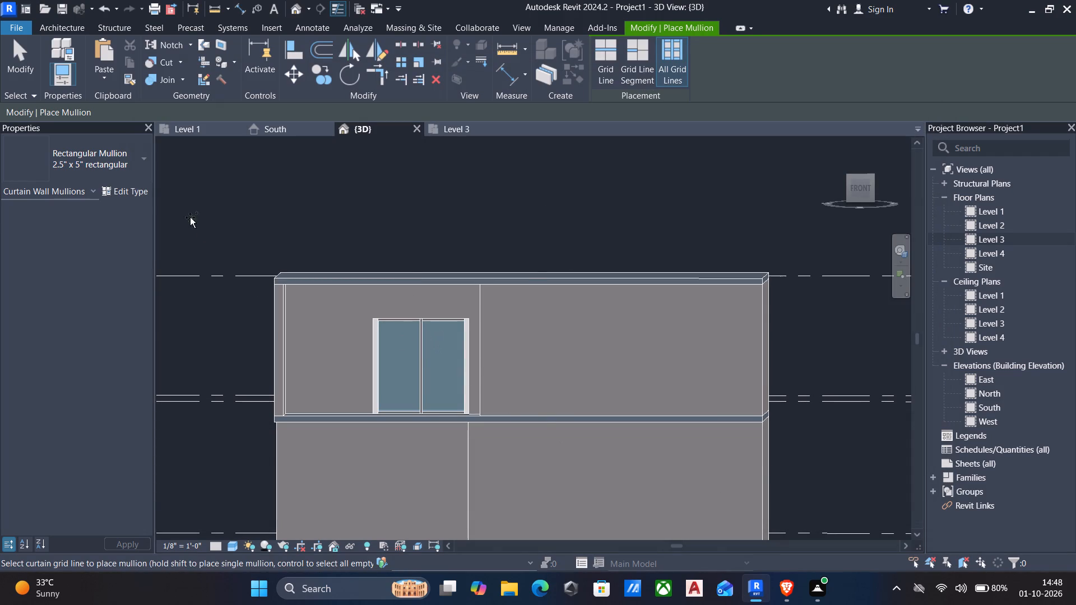
Assign the mullions material to the 5" x 5" Corner L corner mullion type and finish placing mullions.
{"action": "left_click", "coordinate": [141, 160]}
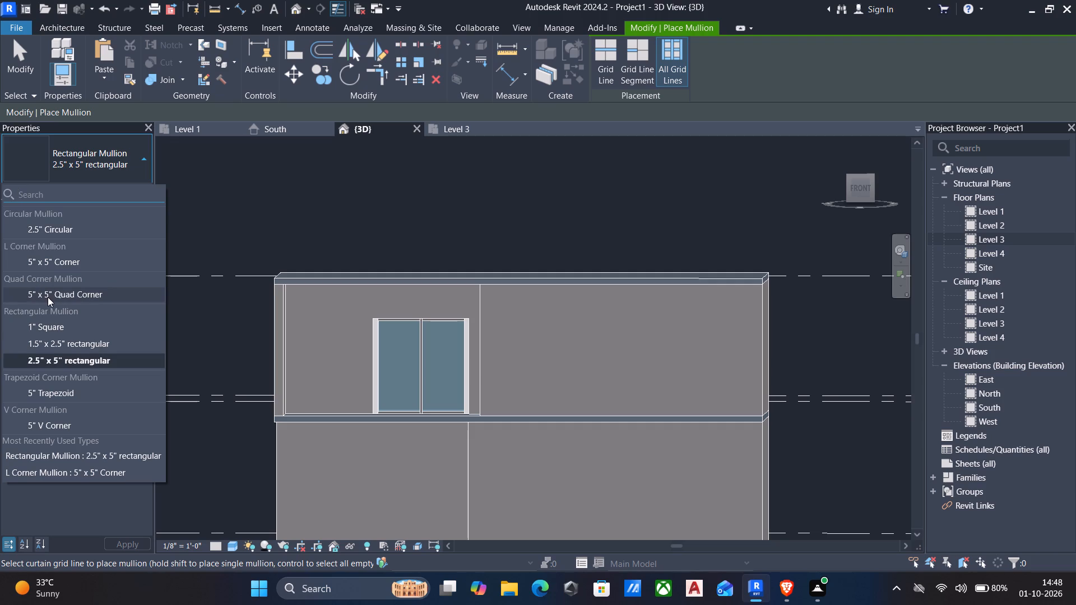
{"action": "left_click", "coordinate": [54, 265]}
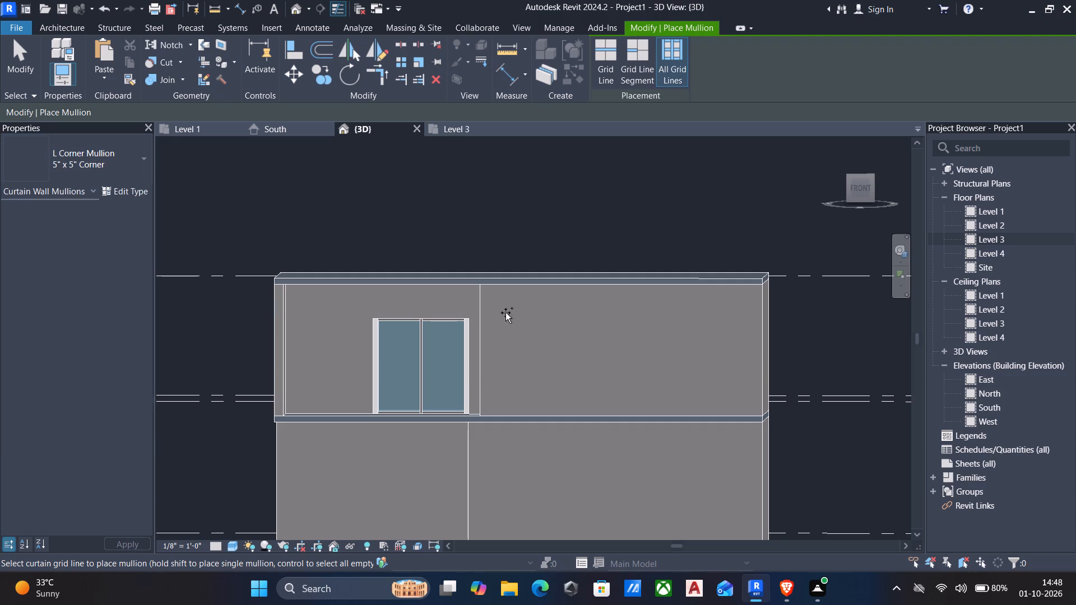
{"action": "left_click", "coordinate": [122, 192]}
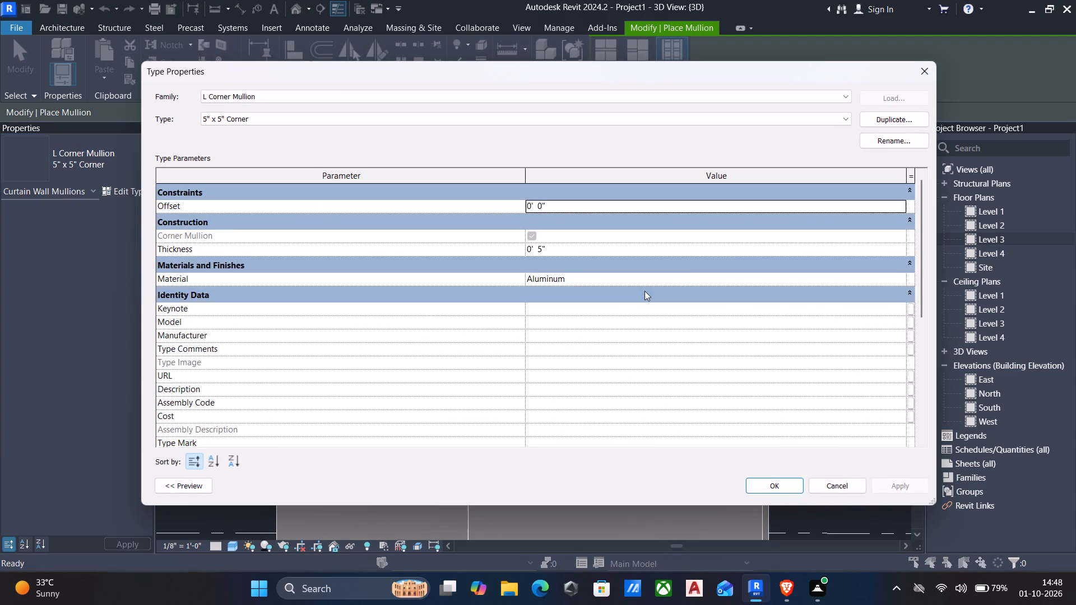
{"action": "left_click", "coordinate": [901, 274]}
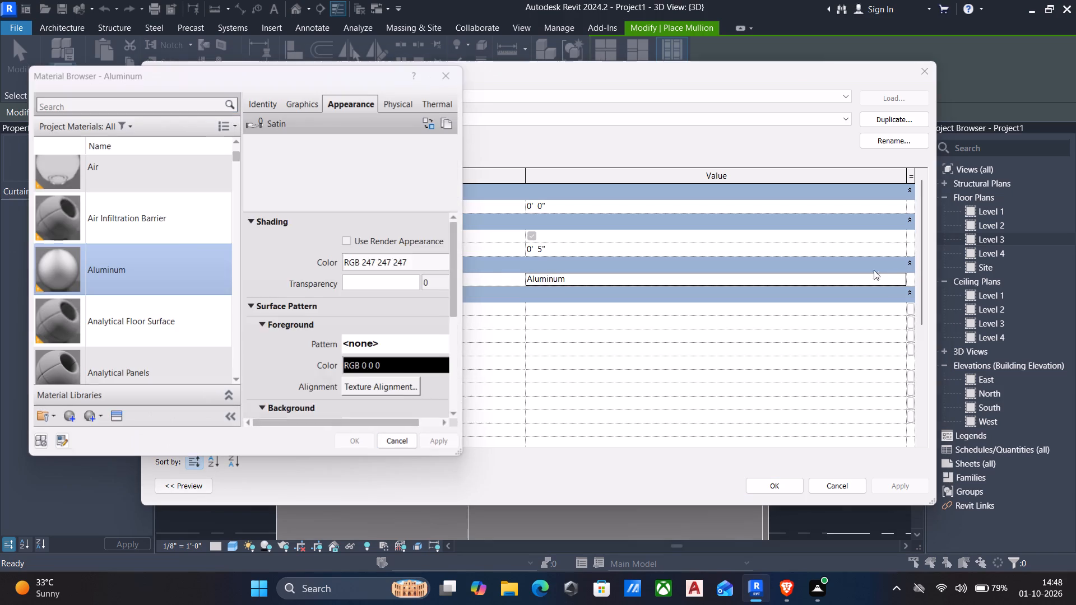
{"action": "scroll", "coordinate": [123, 255], "scroll_direction": "up", "scroll_amount": 5}
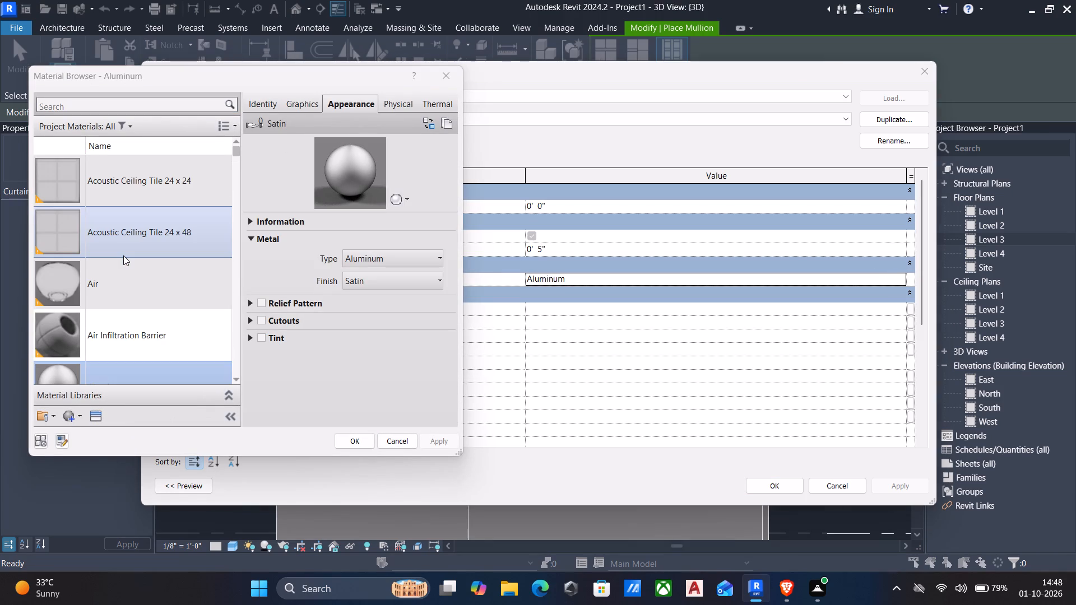
{"action": "scroll", "coordinate": [123, 255], "scroll_direction": "up", "scroll_amount": 11}
{"action": "scroll", "coordinate": [110, 290], "scroll_direction": "down", "scroll_amount": 4}
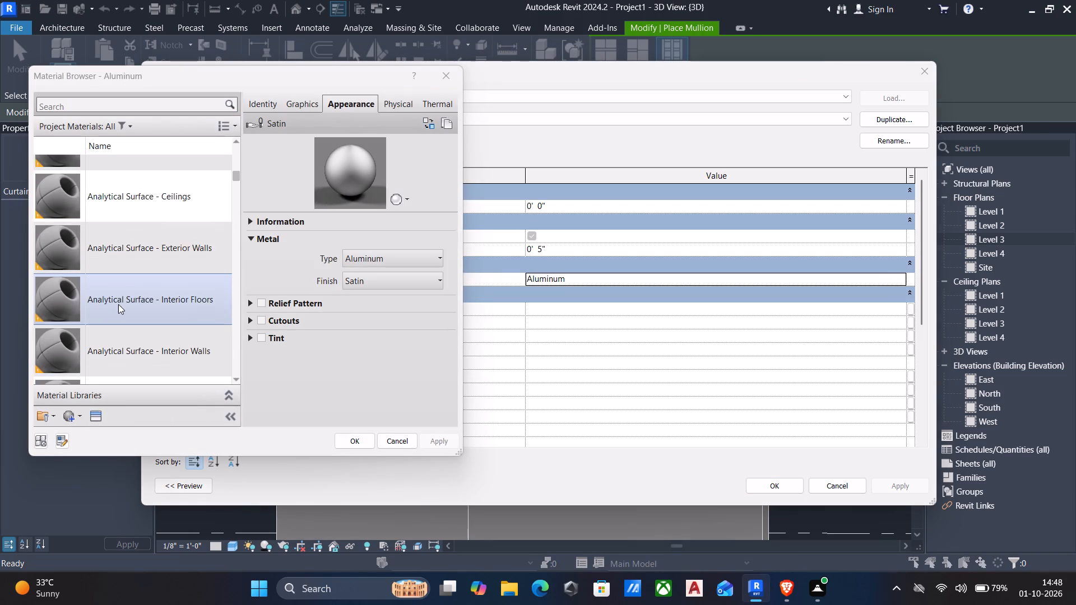
{"action": "scroll", "coordinate": [118, 304], "scroll_direction": "down", "scroll_amount": 16}
{"action": "scroll", "coordinate": [119, 312], "scroll_direction": "down", "scroll_amount": 5}
{"action": "left_click", "coordinate": [104, 187]}
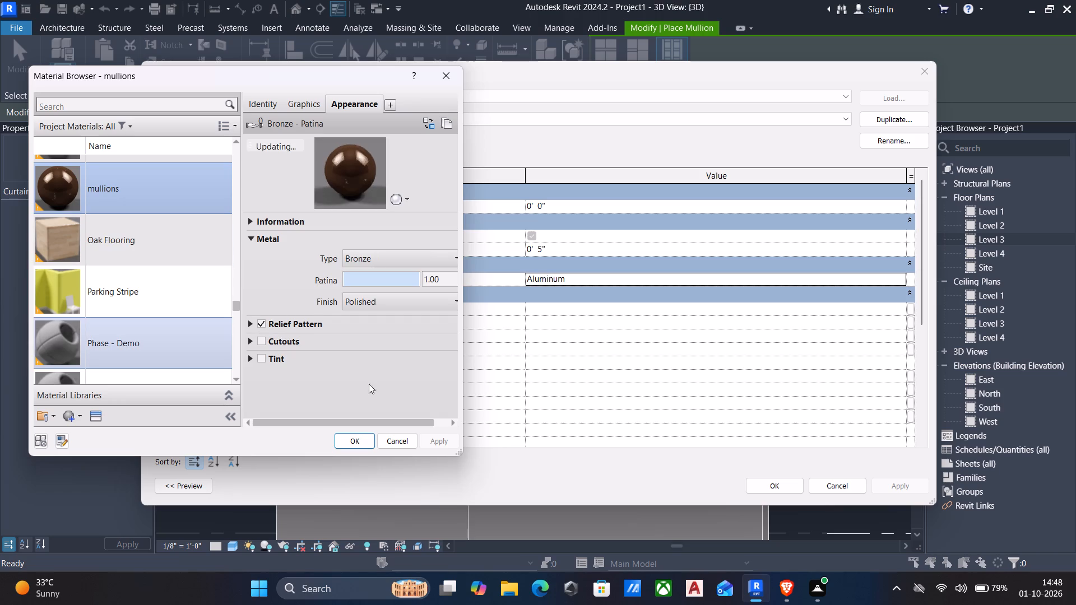
{"action": "left_click", "coordinate": [346, 434]}
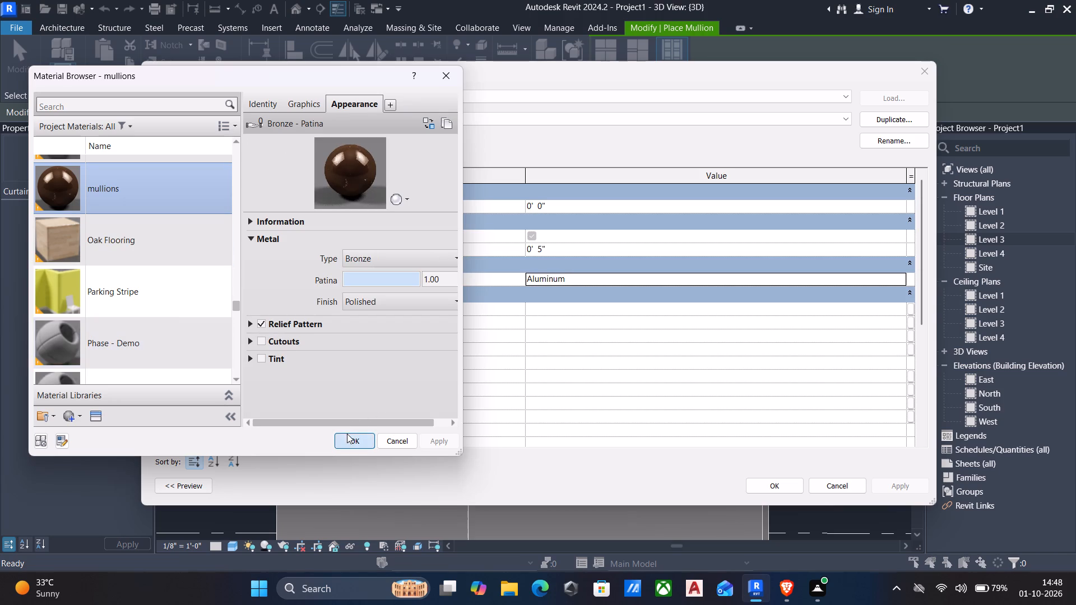
{"action": "left_click", "coordinate": [892, 481]}
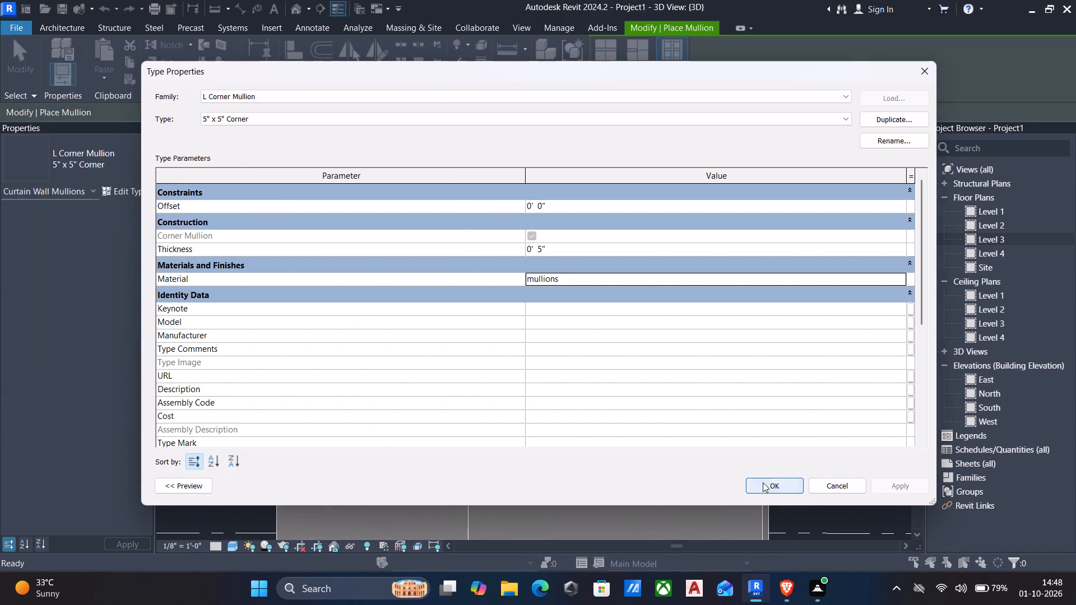
{"action": "left_click", "coordinate": [763, 482]}
{"action": "scroll", "coordinate": [479, 334], "scroll_direction": "up", "scroll_amount": 5}
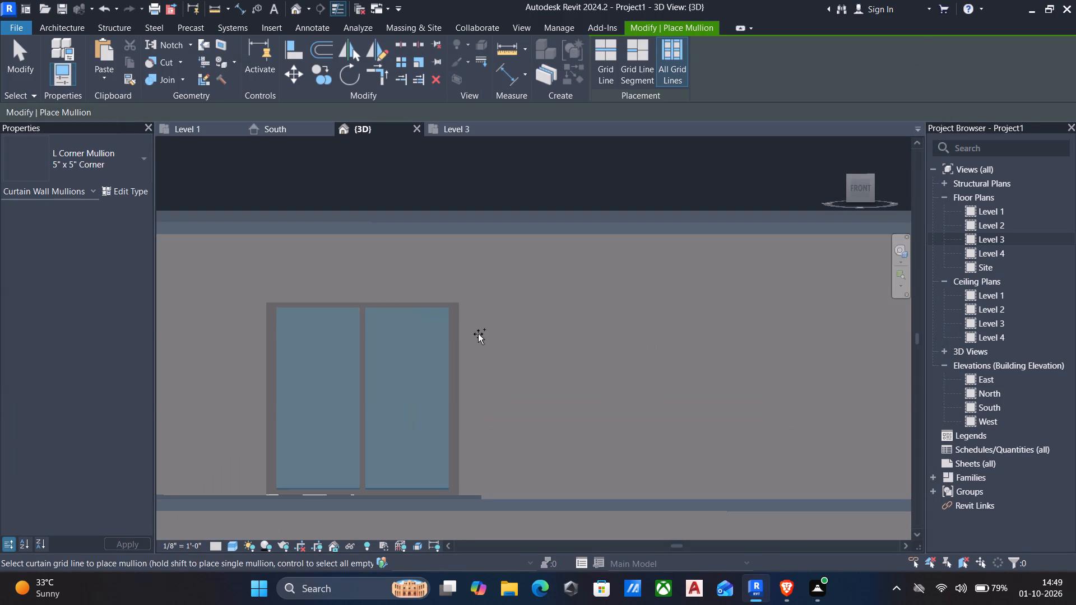
{"action": "scroll", "coordinate": [480, 337], "scroll_direction": "down", "scroll_amount": 4}
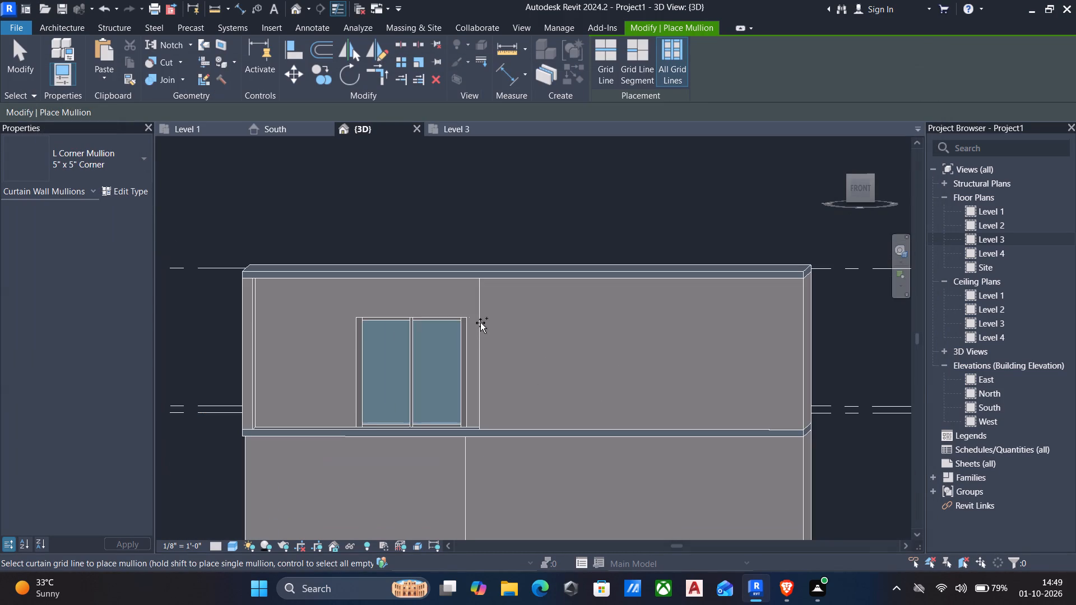
{"action": "key", "text": "Escape"}
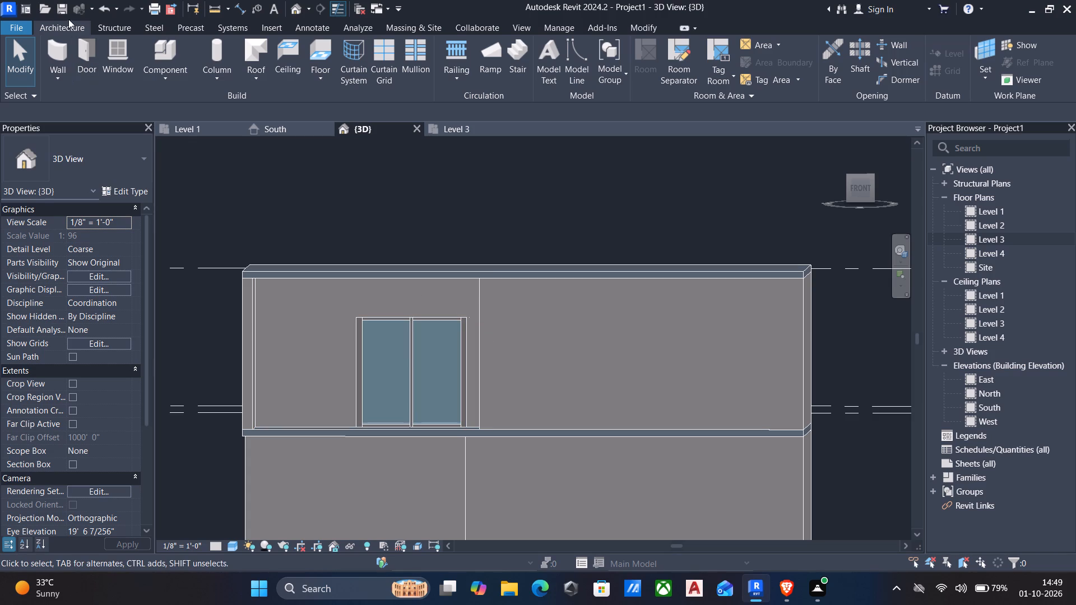
Create an in-place model component in the Generic Models category, accepting the default name.
{"action": "left_click", "coordinate": [169, 82]}
{"action": "left_click", "coordinate": [189, 131]}
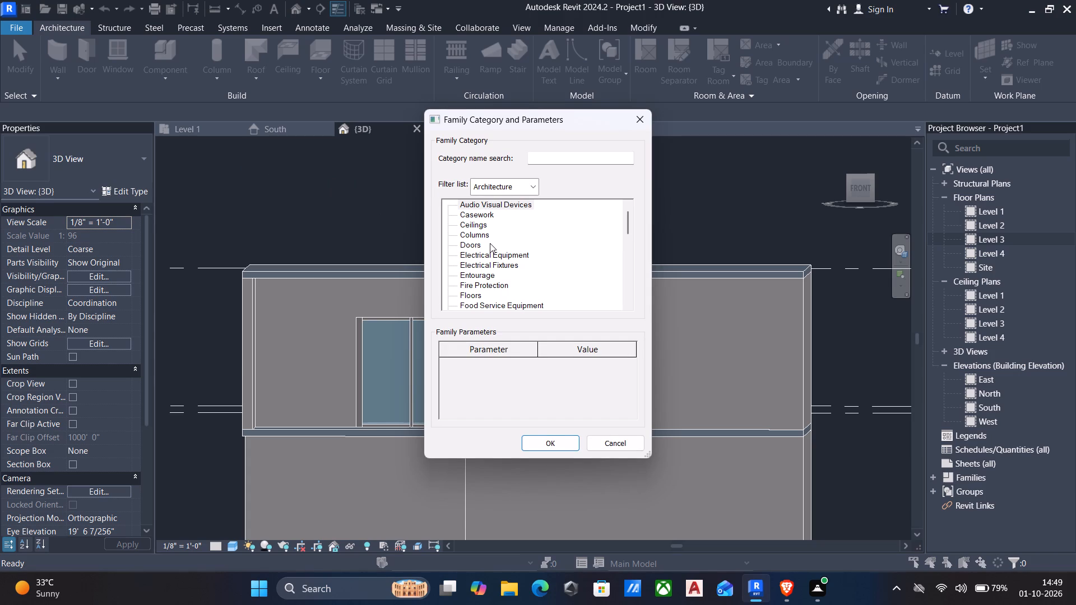
{"action": "scroll", "coordinate": [470, 269], "scroll_direction": "down", "scroll_amount": 3}
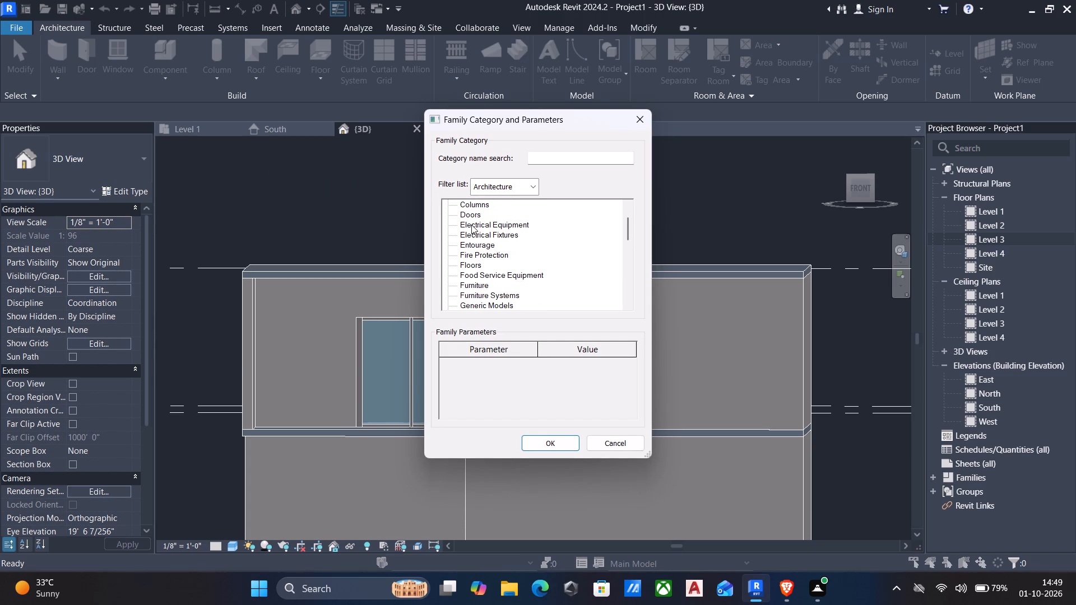
{"action": "left_click", "coordinate": [481, 303]}
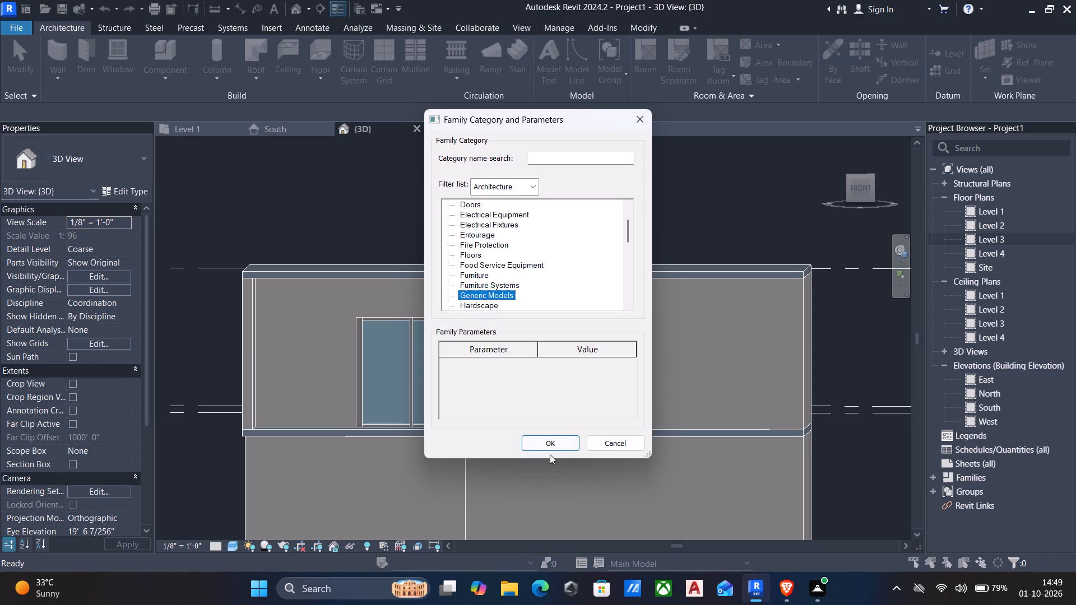
{"action": "left_click", "coordinate": [549, 444]}
{"action": "left_click", "coordinate": [515, 320]}
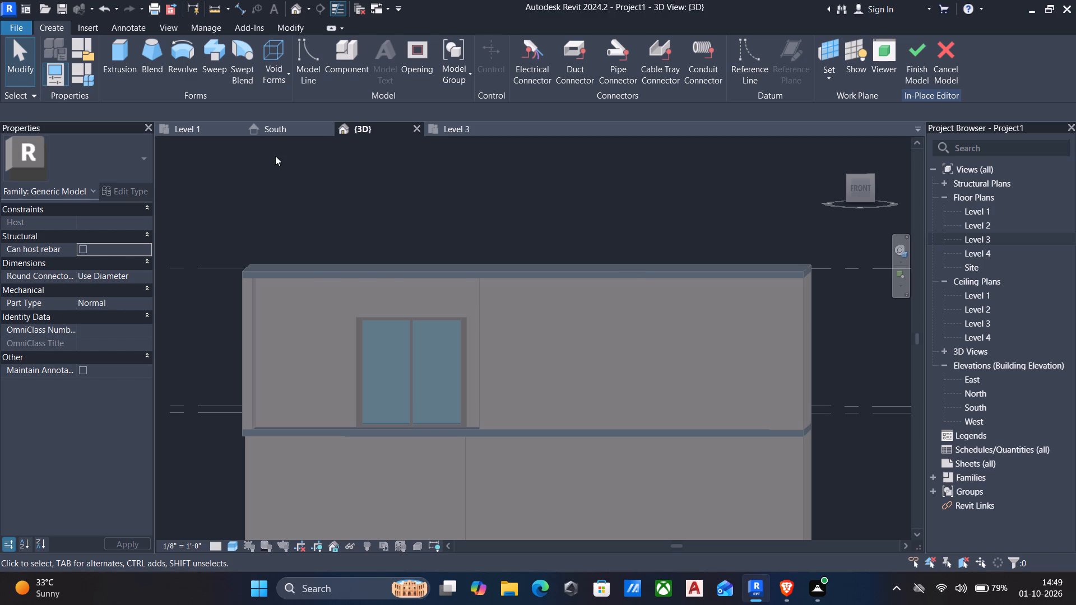
Begin an extrusion with its work plane picked on the front end face of the upper storey's west 9" wall.
{"action": "left_click", "coordinate": [116, 54]}
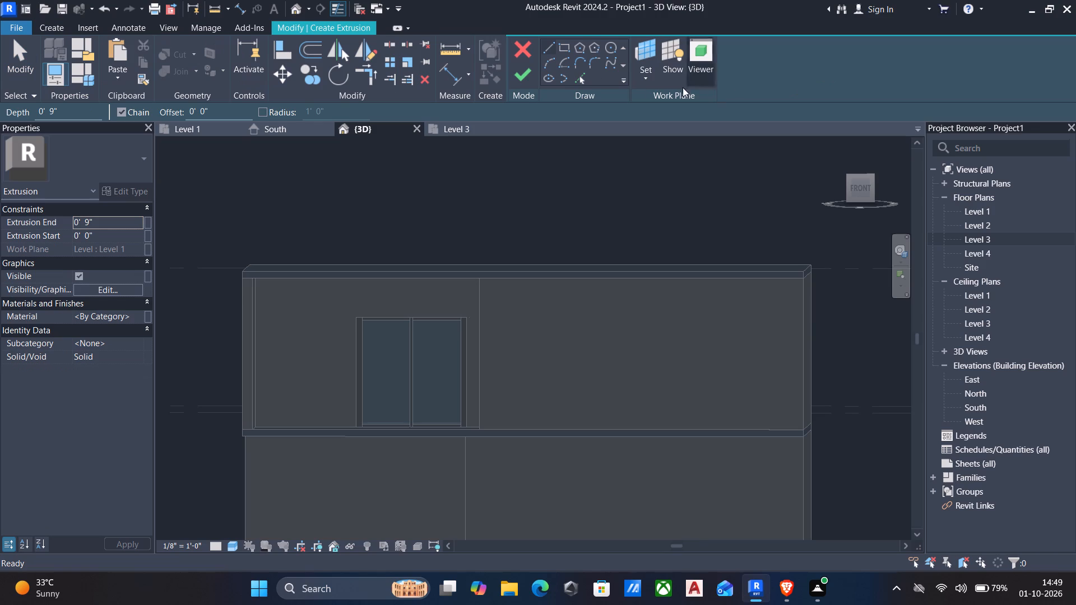
{"action": "left_click", "coordinate": [638, 82]}
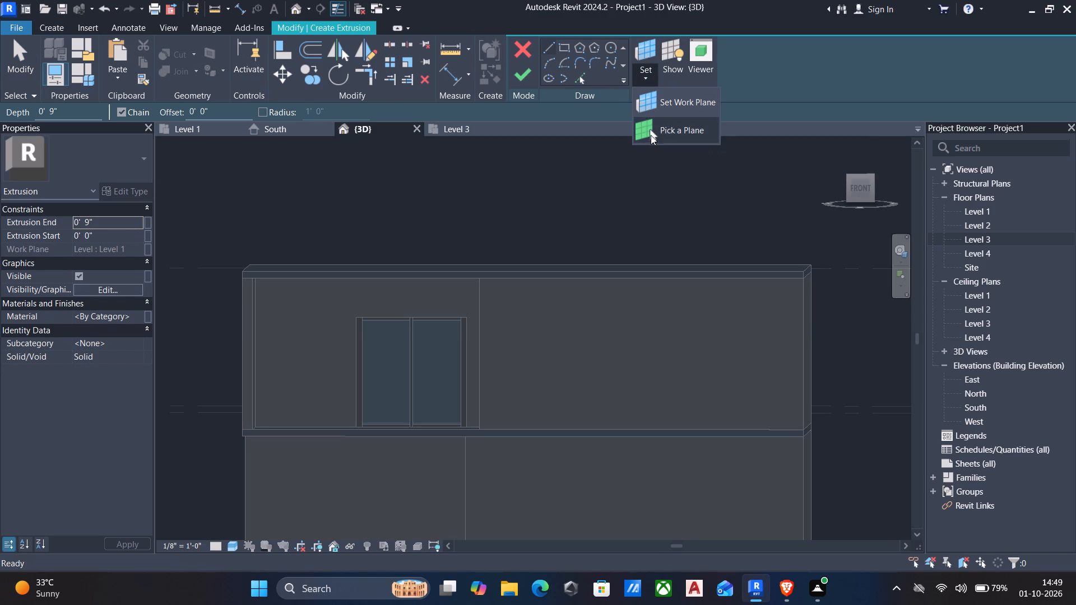
{"action": "left_click", "coordinate": [652, 134]}
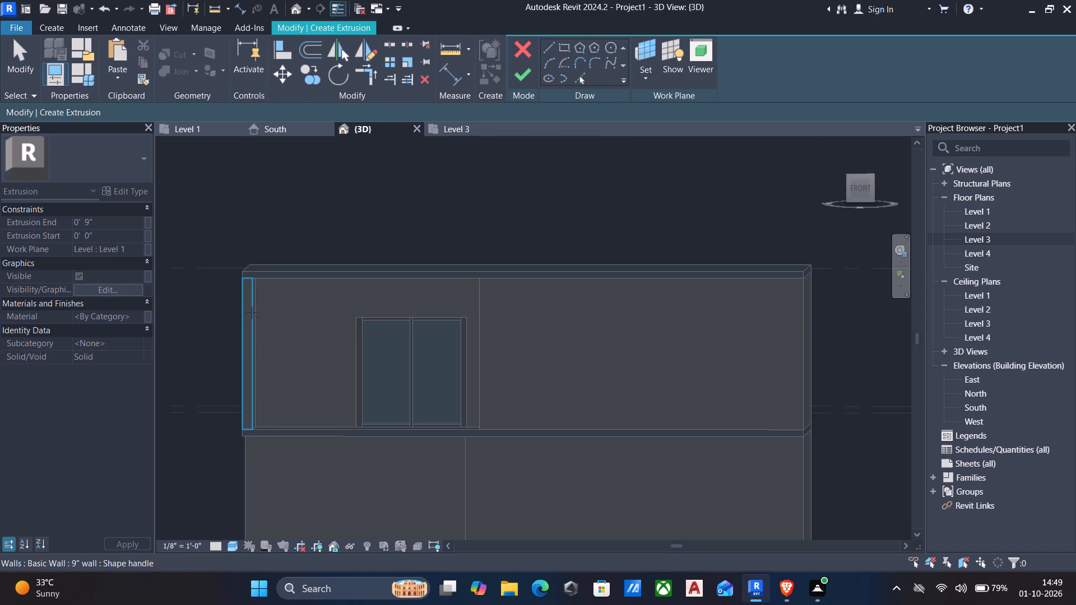
{"action": "left_click", "coordinate": [252, 313]}
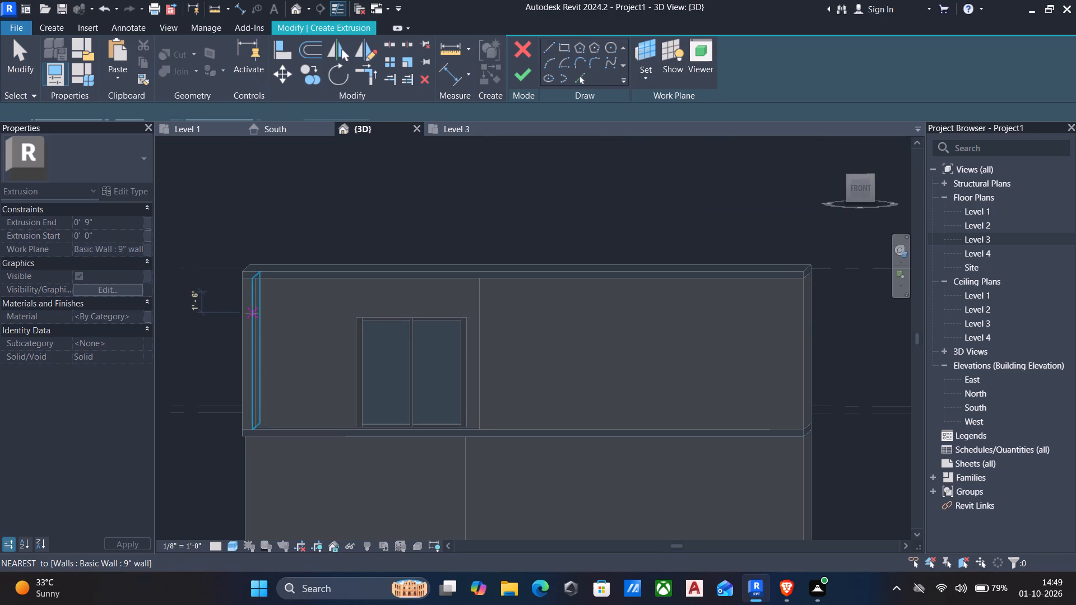
Sketch a rectangle about 17'-2 1/2" by 12'-11" from the roof slab's upper west corner to below the floor slab, around the recess.
{"action": "left_click", "coordinate": [558, 47]}
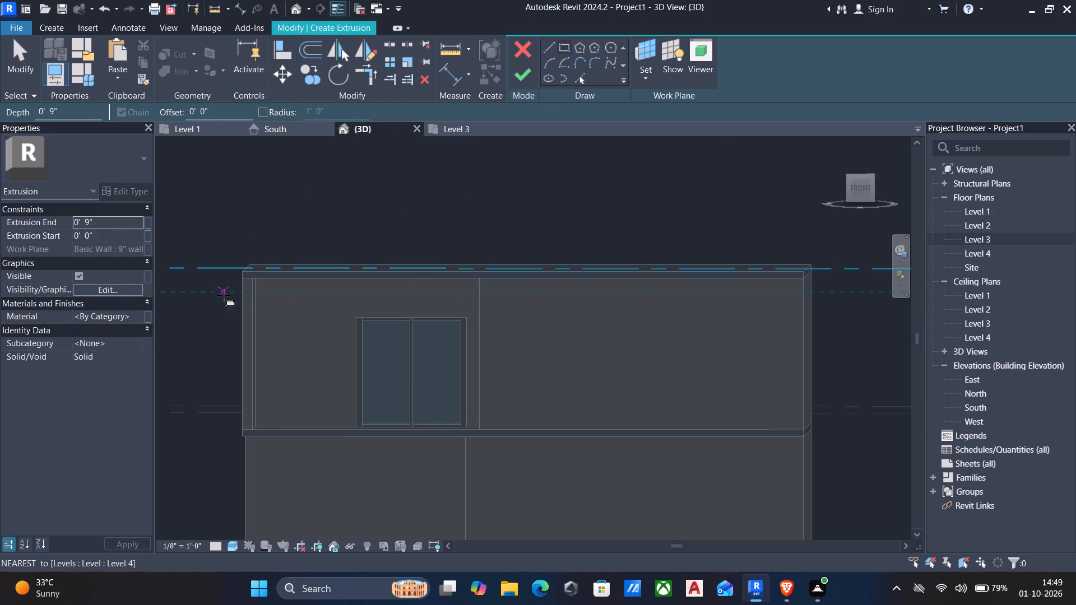
{"action": "scroll", "coordinate": [248, 271], "scroll_direction": "up", "scroll_amount": 3}
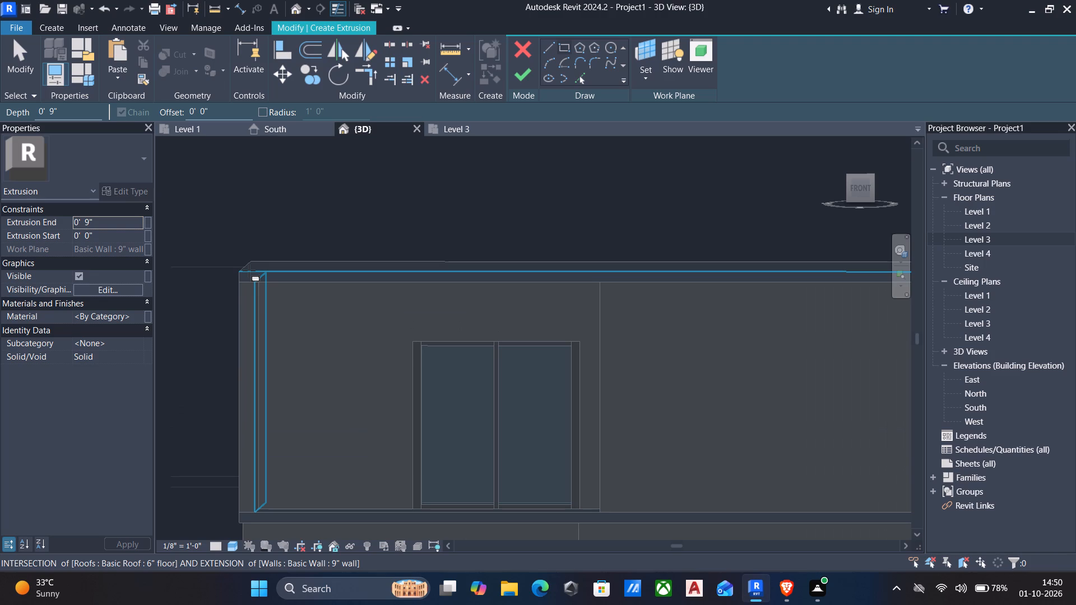
{"action": "scroll", "coordinate": [250, 267], "scroll_direction": "up", "scroll_amount": 4}
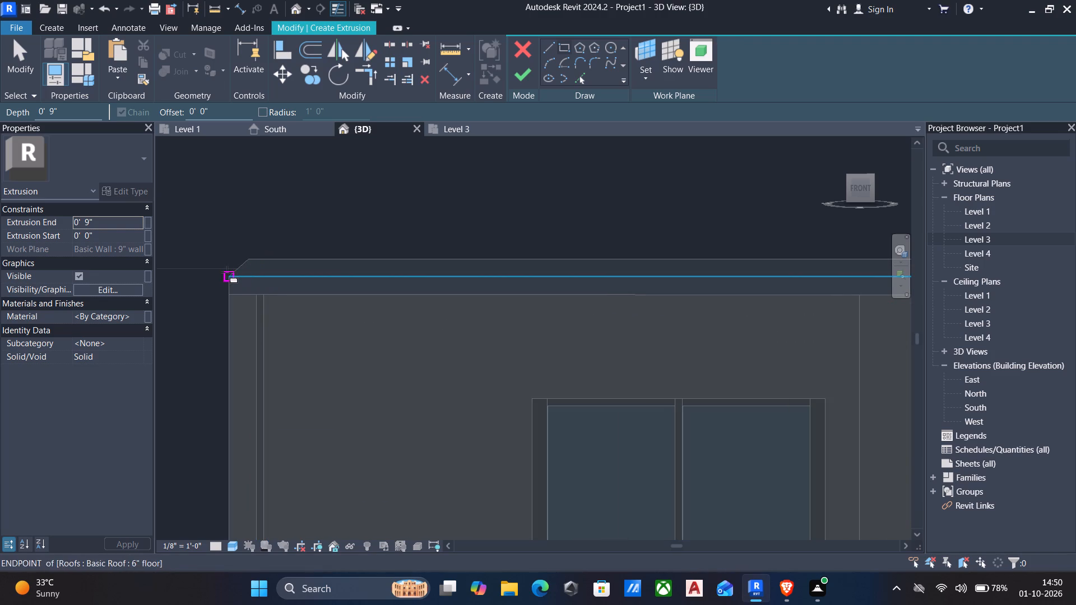
{"action": "left_click", "coordinate": [226, 277]}
{"action": "scroll", "coordinate": [267, 326], "scroll_direction": "down", "scroll_amount": 2}
{"action": "middle_click_drag", "start_coordinate": [303, 356], "coordinate": [310, 296]}
{"action": "scroll", "coordinate": [315, 293], "scroll_direction": "down", "scroll_amount": 2}
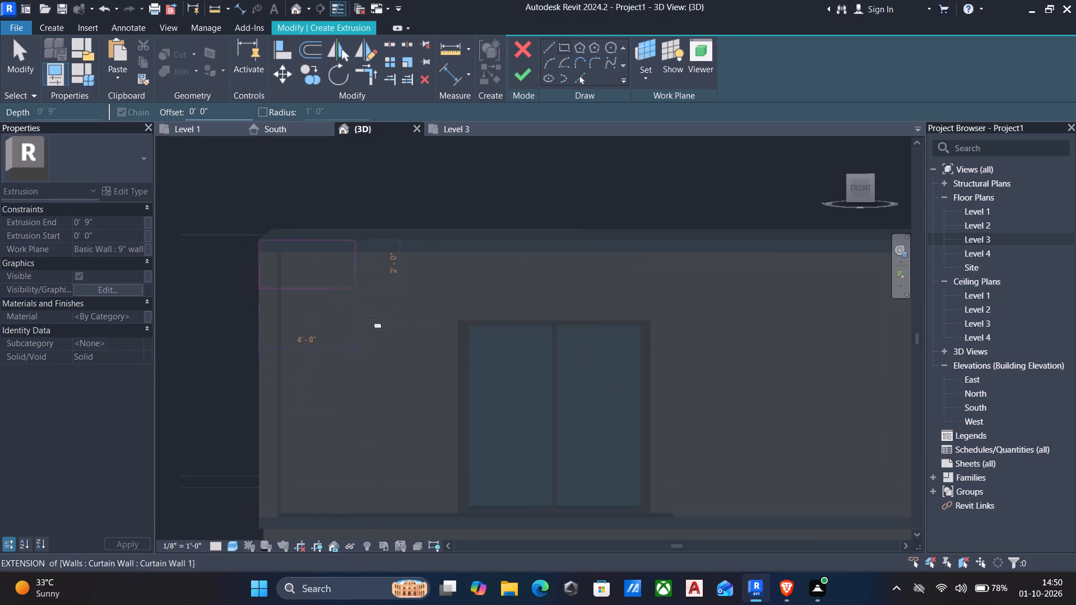
{"action": "scroll", "coordinate": [386, 332], "scroll_direction": "down", "scroll_amount": 2}
{"action": "middle_click_drag", "start_coordinate": [442, 357], "coordinate": [429, 342]}
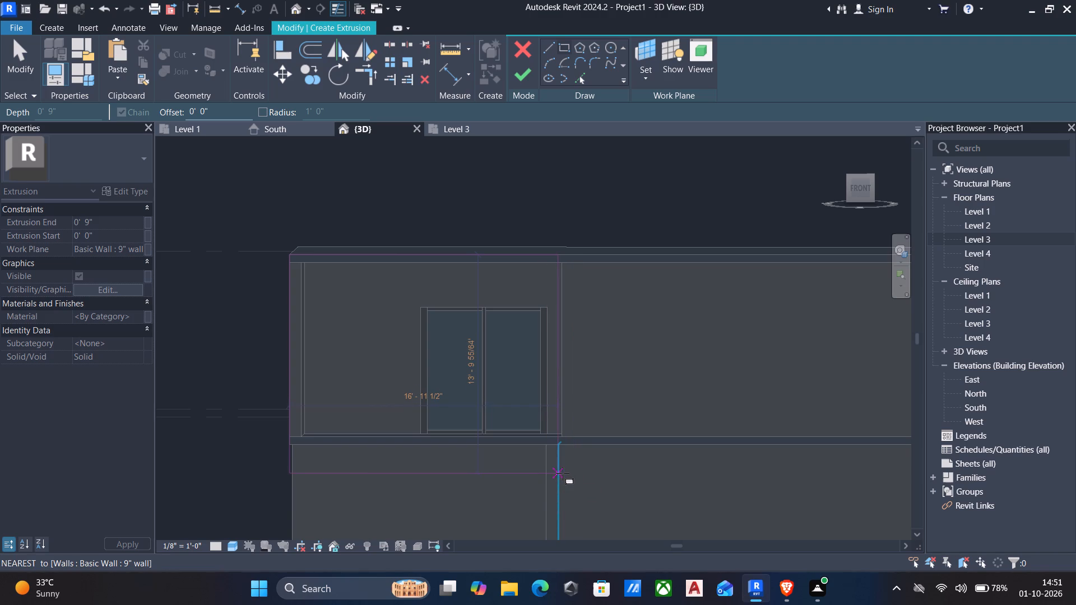
{"action": "scroll", "coordinate": [564, 473], "scroll_direction": "up", "scroll_amount": 4}
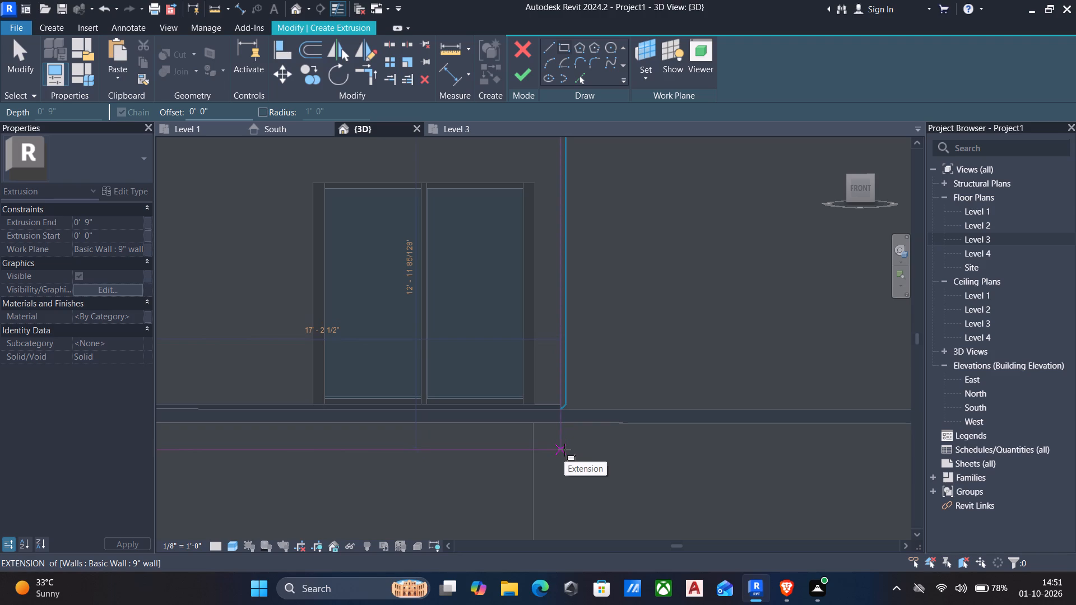
{"action": "left_click", "coordinate": [566, 448]}
{"action": "scroll", "coordinate": [576, 462], "scroll_direction": "down", "scroll_amount": 5}
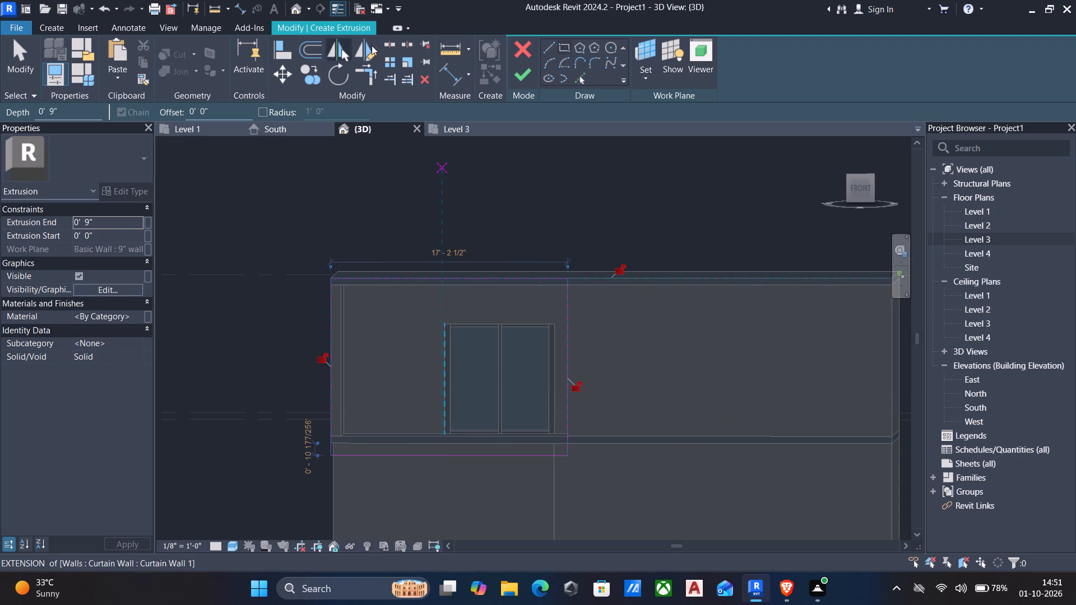
Draw a second rectangle offset 1' inward from the outer rectangle's corners.
{"action": "left_click", "coordinate": [563, 47]}
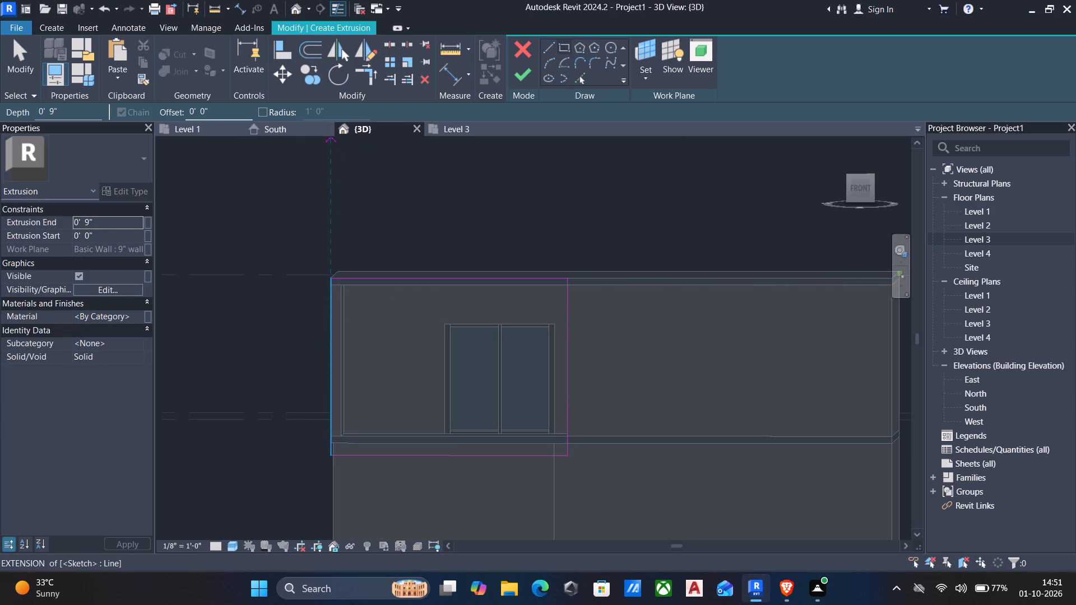
{"action": "left_click_drag", "start_coordinate": [230, 110], "coordinate": [102, 109]}
{"action": "type", "text": "1'"}
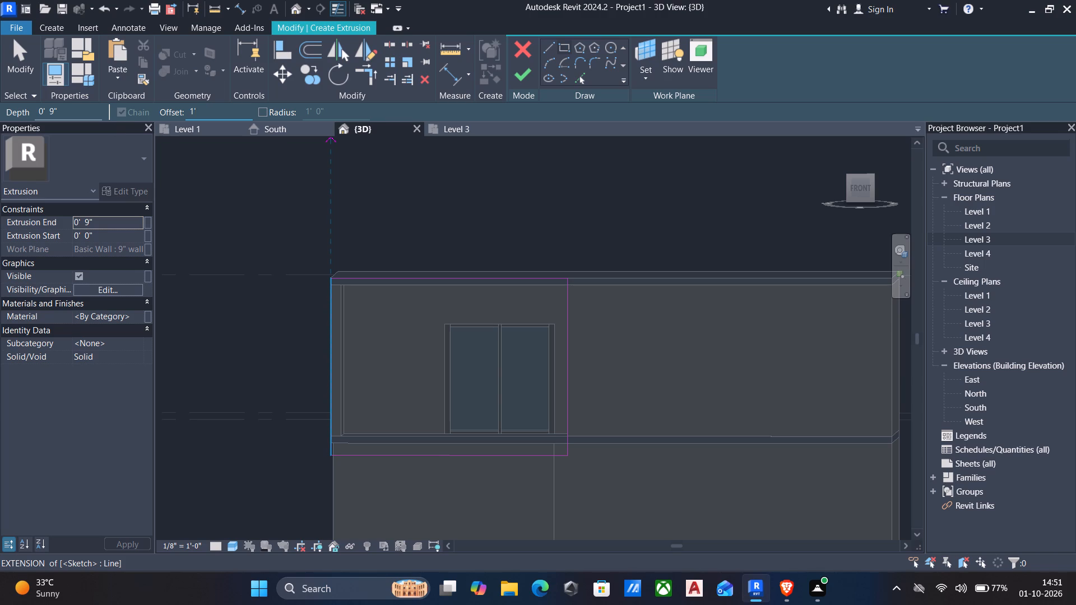
{"action": "key", "text": "Return"}
{"action": "left_click", "coordinate": [332, 278]}
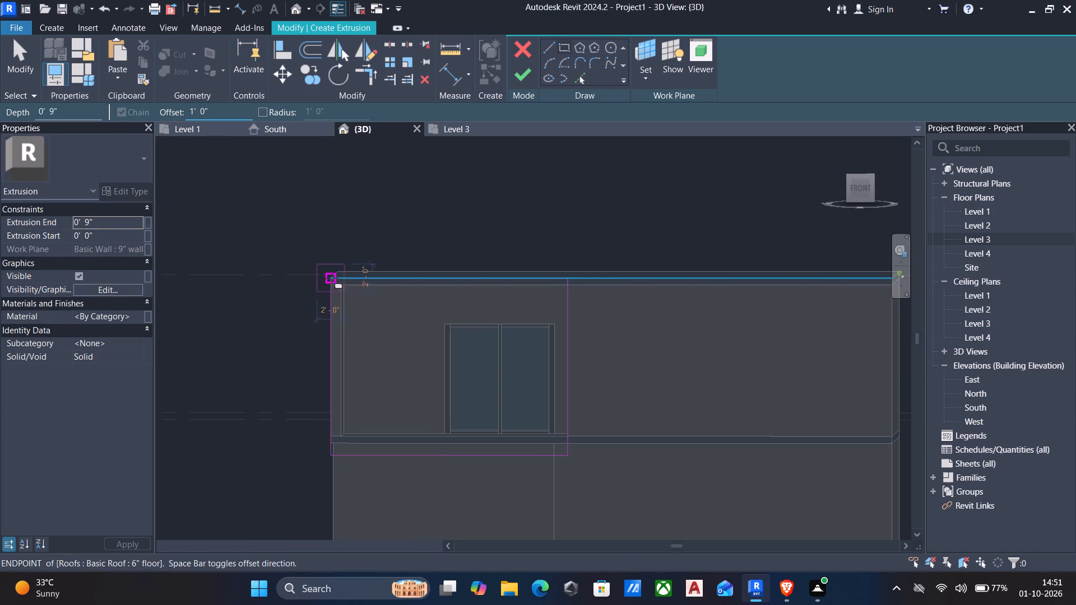
{"action": "key", "text": "space"}
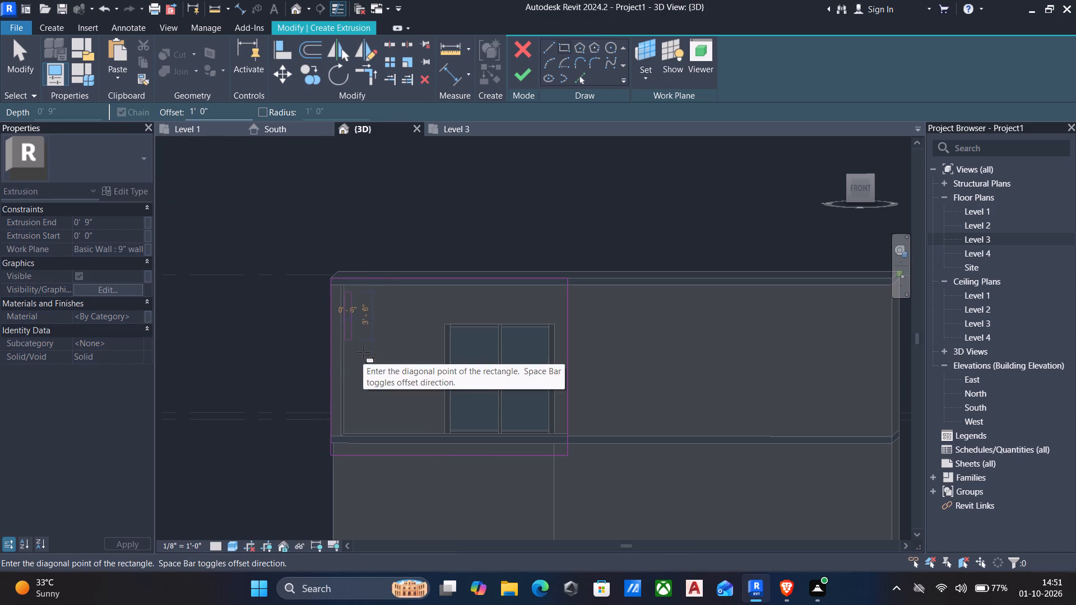
{"action": "left_click", "coordinate": [565, 455]}
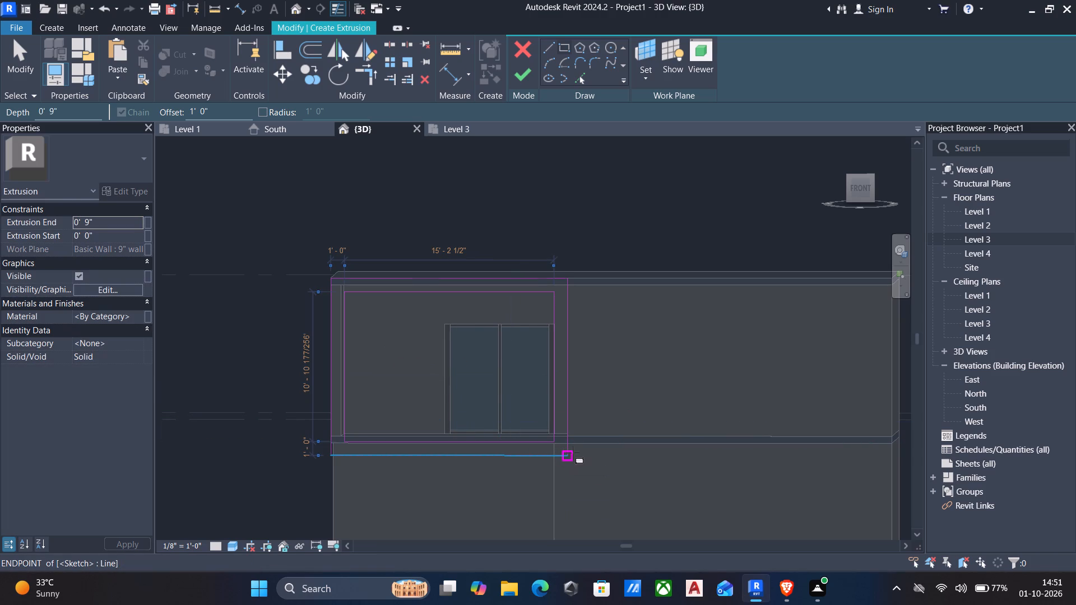
{"action": "key", "text": "Escape"}
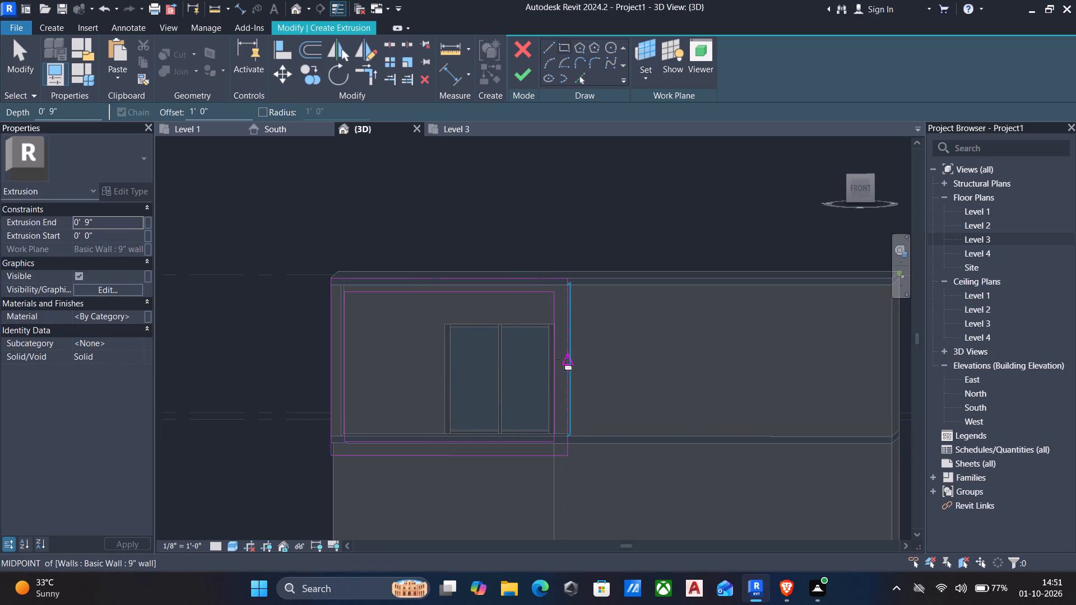
{"action": "key", "text": "Escape"}
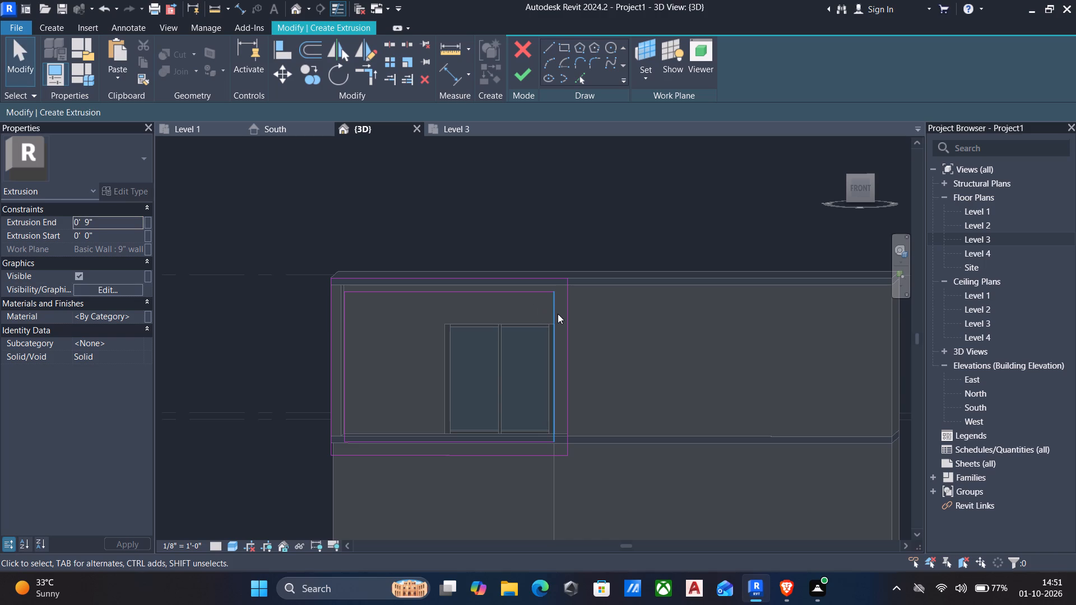
Delete the east vertical edges of both the inner and outer rectangles.
{"action": "left_click", "coordinate": [558, 318]}
{"action": "key", "text": "Delete"}
{"action": "left_click", "coordinate": [565, 327]}
{"action": "key", "text": "Delete"}
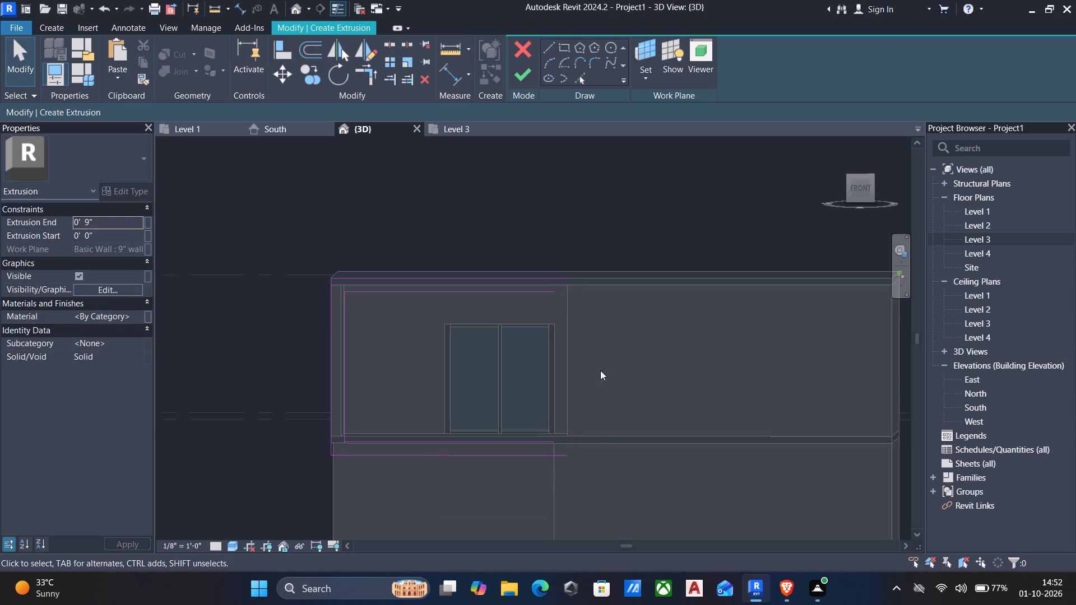
Draw short vertical lines at the open east ends of the outer rectangle's bottom and top edges.
{"action": "left_click", "coordinate": [545, 52]}
{"action": "scroll", "coordinate": [590, 453], "scroll_direction": "up", "scroll_amount": 4}
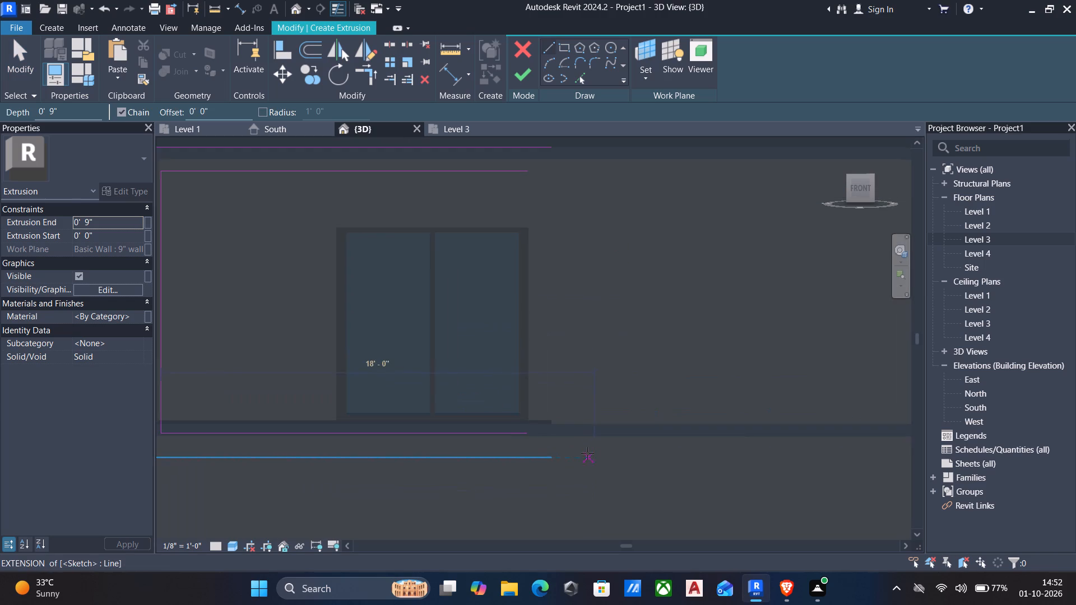
{"action": "left_click", "coordinate": [554, 457]}
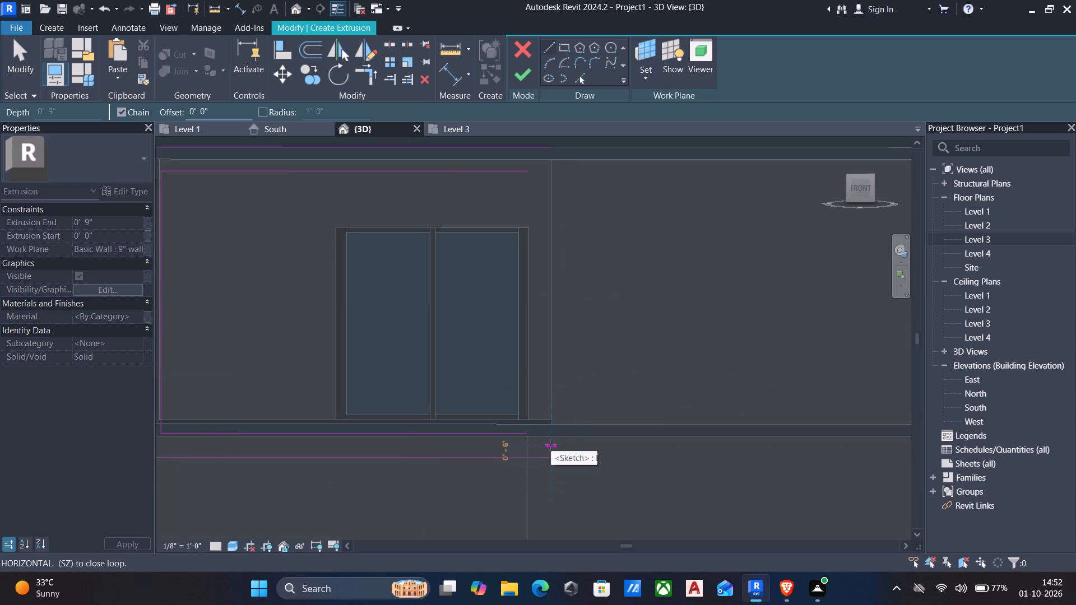
{"action": "left_click", "coordinate": [551, 445]}
{"action": "key", "text": "Escape"}
{"action": "scroll", "coordinate": [552, 341], "scroll_direction": "down", "scroll_amount": 2}
{"action": "middle_click_drag", "start_coordinate": [563, 331], "coordinate": [517, 401]}
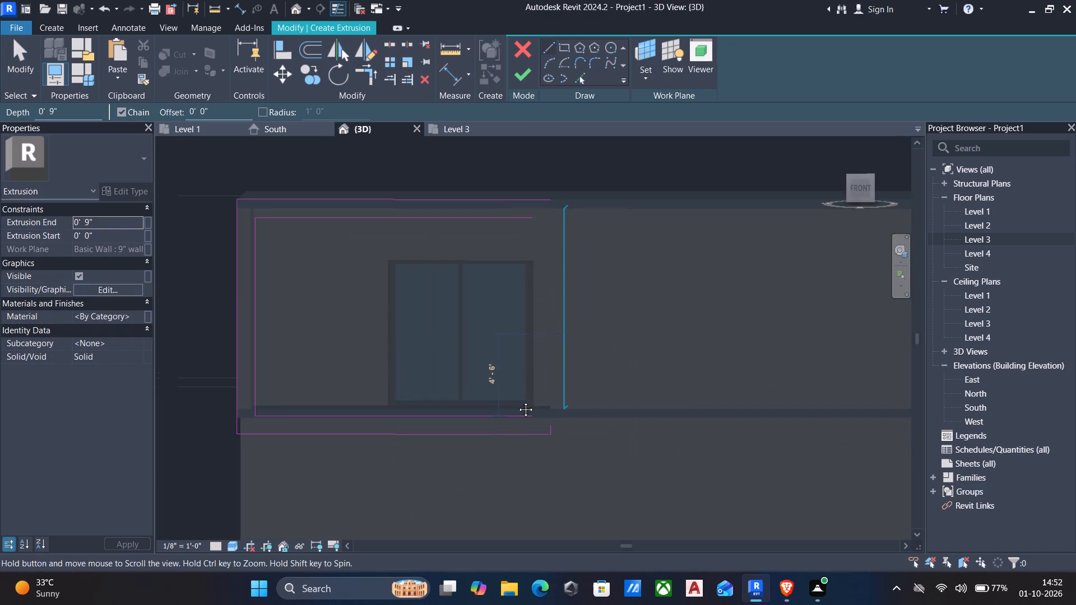
{"action": "middle_click_drag", "start_coordinate": [517, 401], "coordinate": [506, 435]}
{"action": "scroll", "coordinate": [494, 311], "scroll_direction": "up", "scroll_amount": 4}
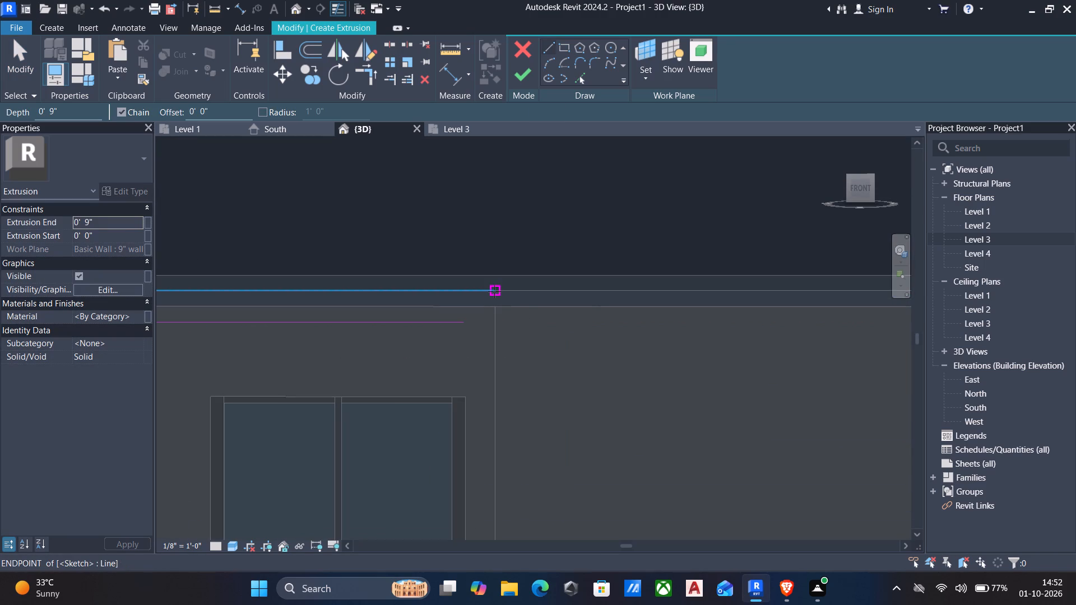
{"action": "left_click", "coordinate": [498, 294]}
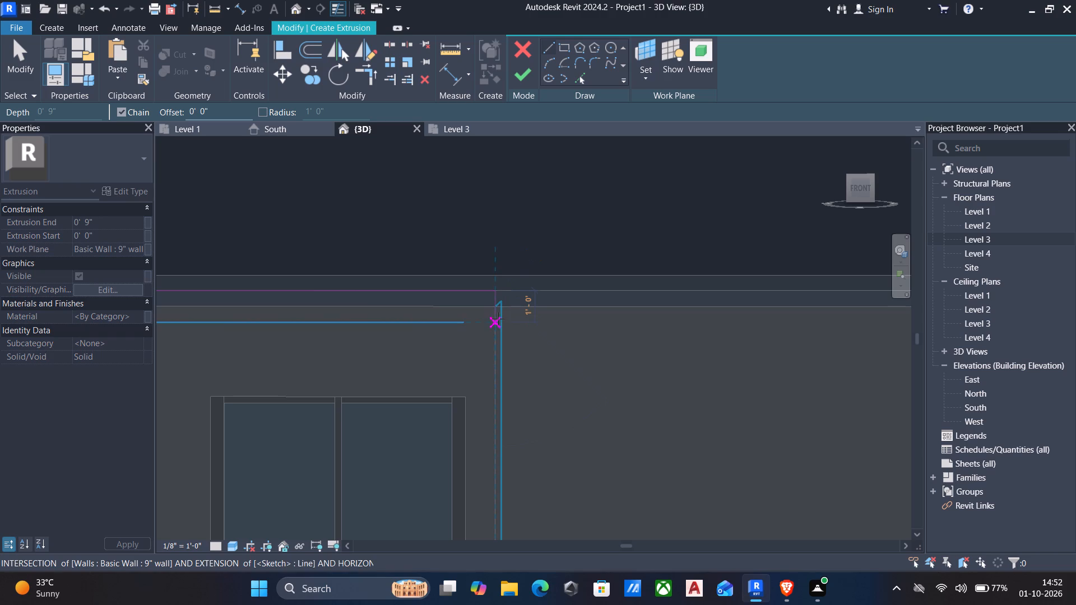
{"action": "left_click", "coordinate": [498, 314]}
{"action": "key", "text": "Escape"}
{"action": "key", "text": "Escape"}
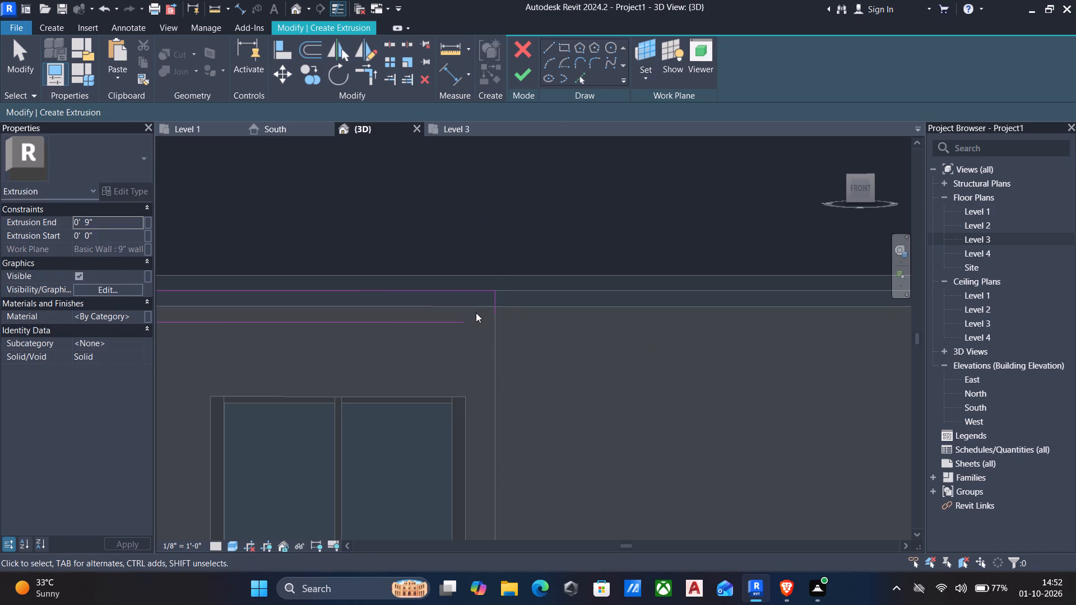
Trim the inner top and bottom edges to the short end lines and finish the C-shaped extrusion 9" deep.
{"action": "key", "text": "t"}
{"action": "key", "text": "r"}
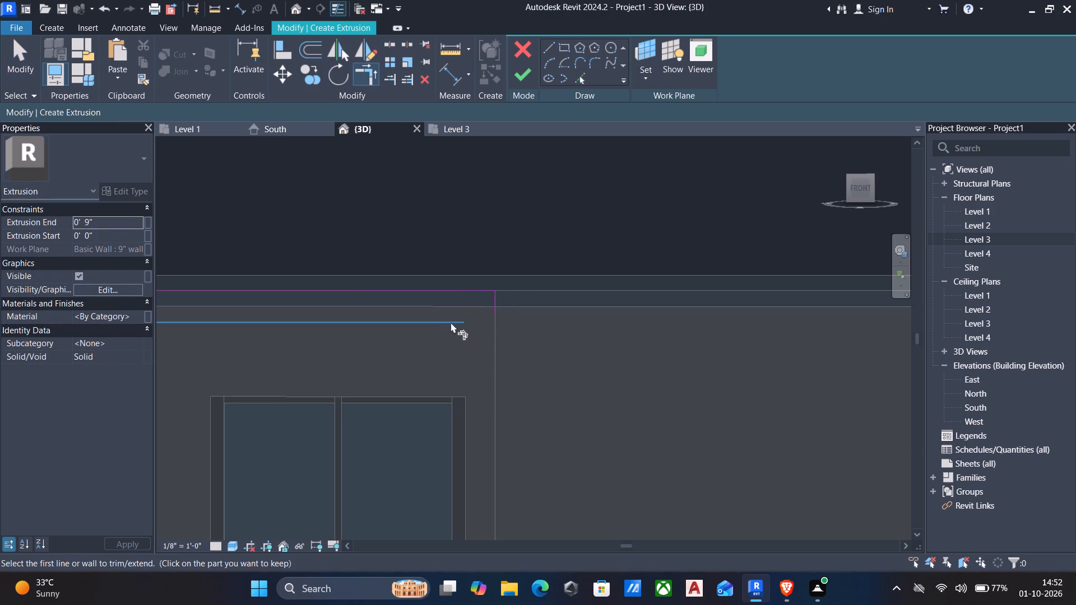
{"action": "left_click", "coordinate": [447, 322]}
{"action": "left_click", "coordinate": [497, 306]}
{"action": "scroll", "coordinate": [507, 331], "scroll_direction": "down", "scroll_amount": 5}
{"action": "middle_click_drag", "start_coordinate": [504, 354], "coordinate": [503, 304]}
{"action": "scroll", "coordinate": [490, 477], "scroll_direction": "up", "scroll_amount": 2}
{"action": "left_click", "coordinate": [502, 464]}
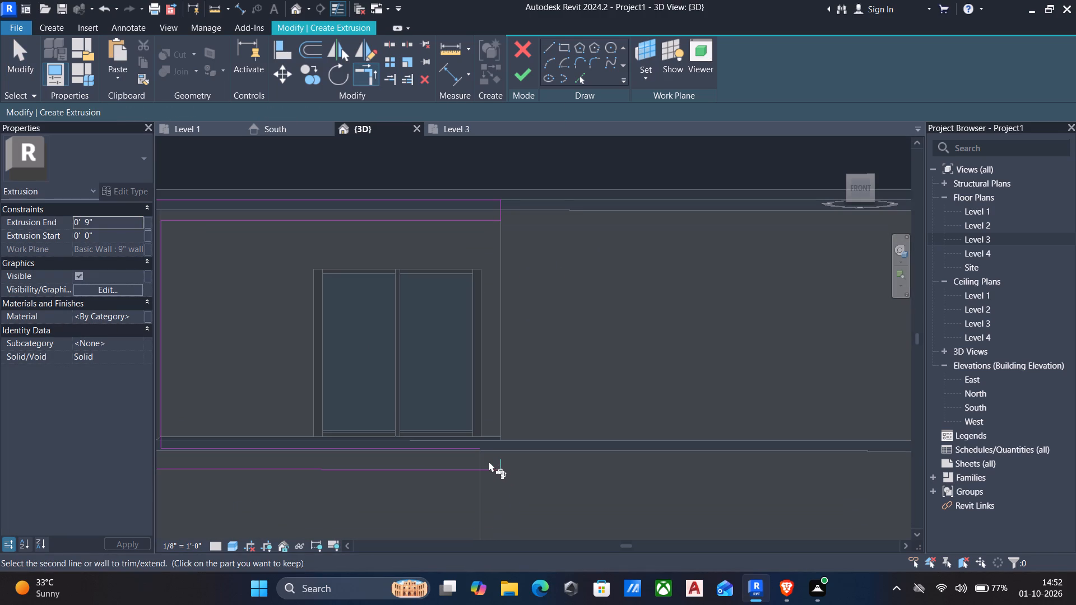
{"action": "left_click", "coordinate": [474, 451]}
{"action": "scroll", "coordinate": [477, 453], "scroll_direction": "down", "scroll_amount": 4}
{"action": "middle_click_drag", "start_coordinate": [512, 458], "coordinate": [543, 459]}
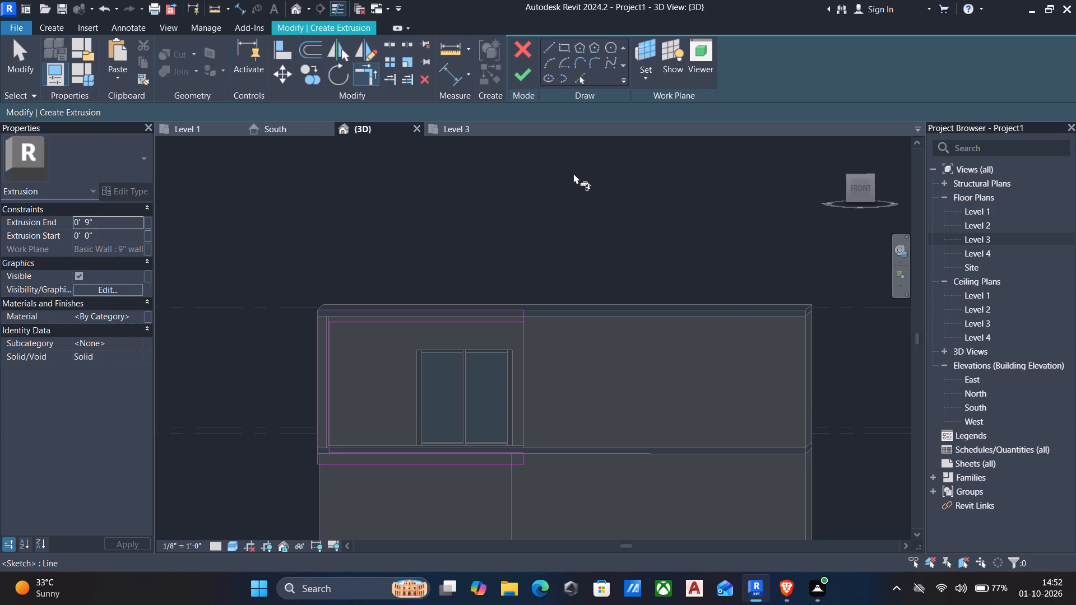
{"action": "left_click", "coordinate": [519, 72]}
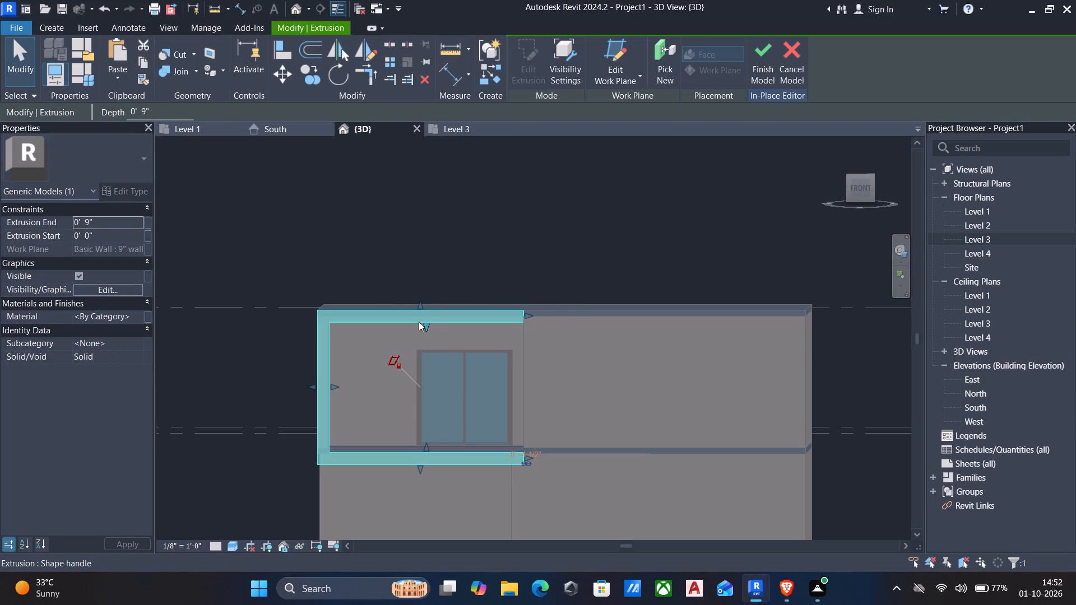
Edit the C-shaped extrusion's sketch and lower its inner top line to 1'-4" below the outer top edge.
{"action": "left_click", "coordinate": [526, 71]}
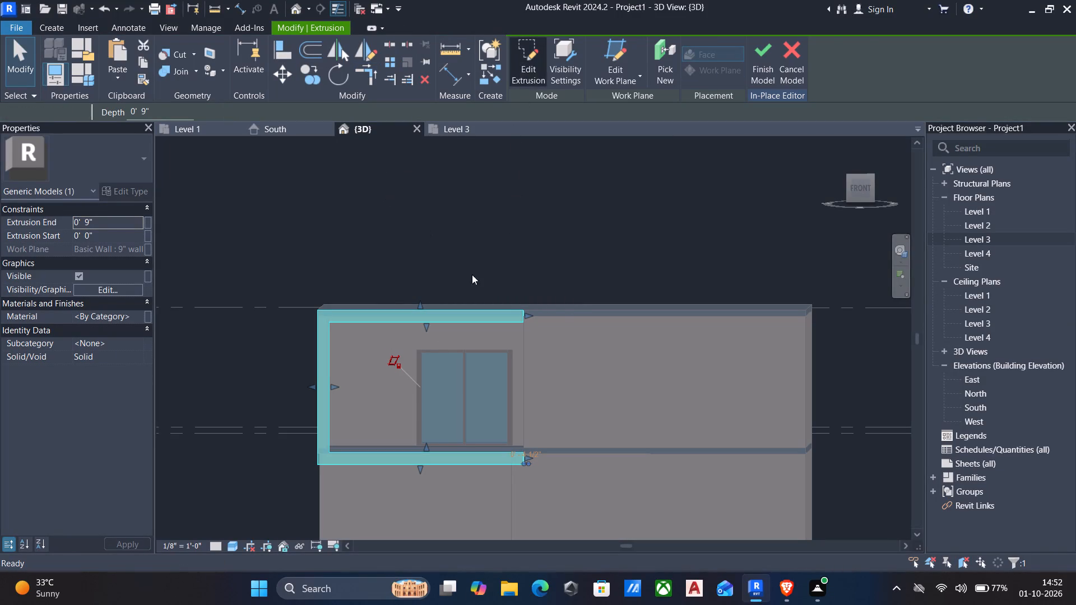
{"action": "scroll", "coordinate": [429, 334], "scroll_direction": "up", "scroll_amount": 2}
{"action": "left_click", "coordinate": [433, 323]}
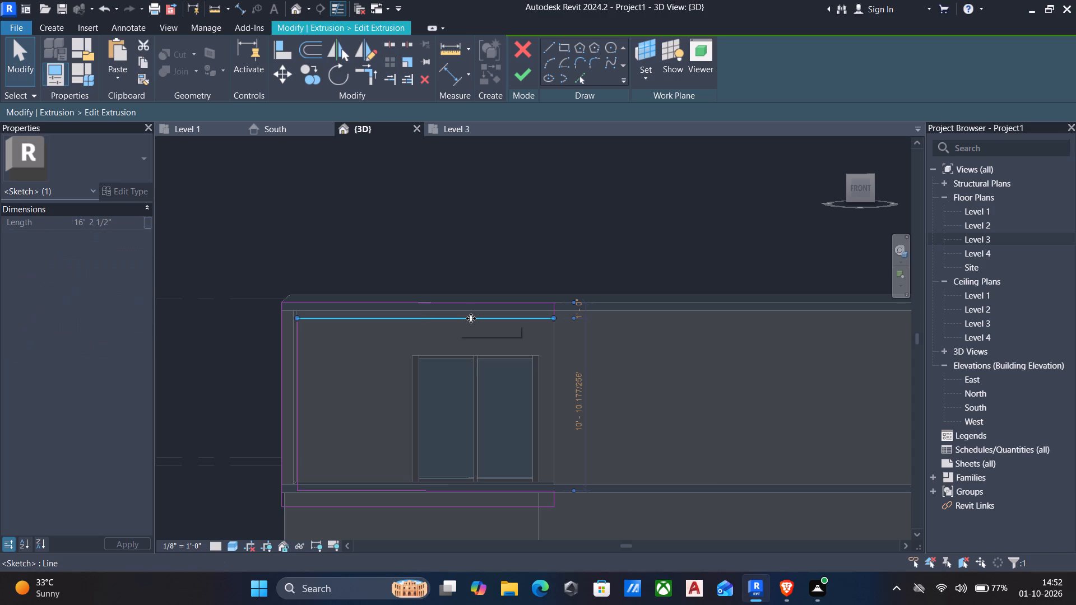
{"action": "key", "text": "Down"}
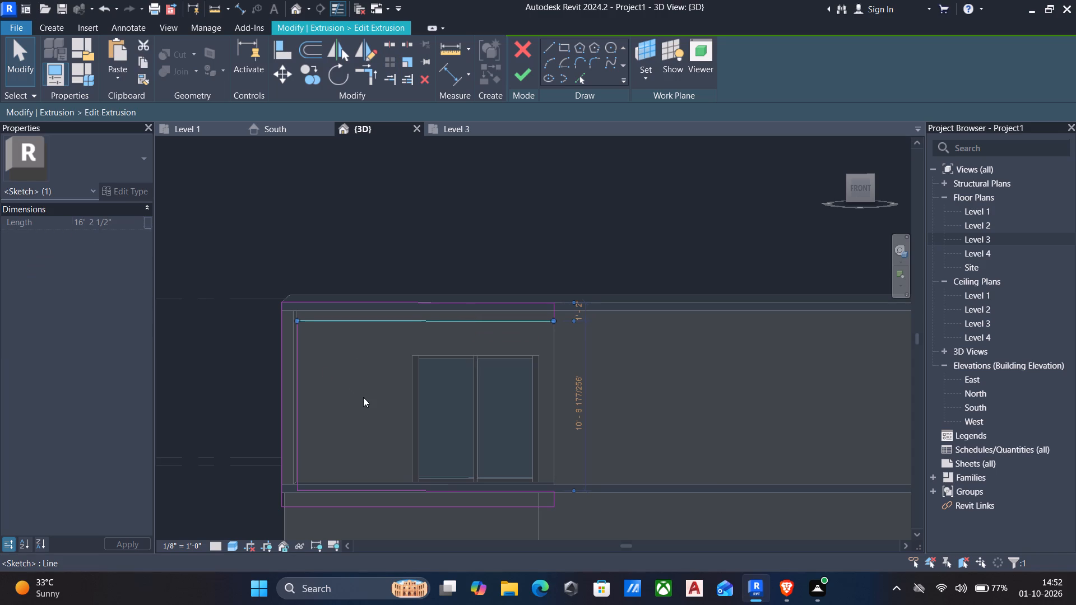
{"action": "key", "text": "Down"}
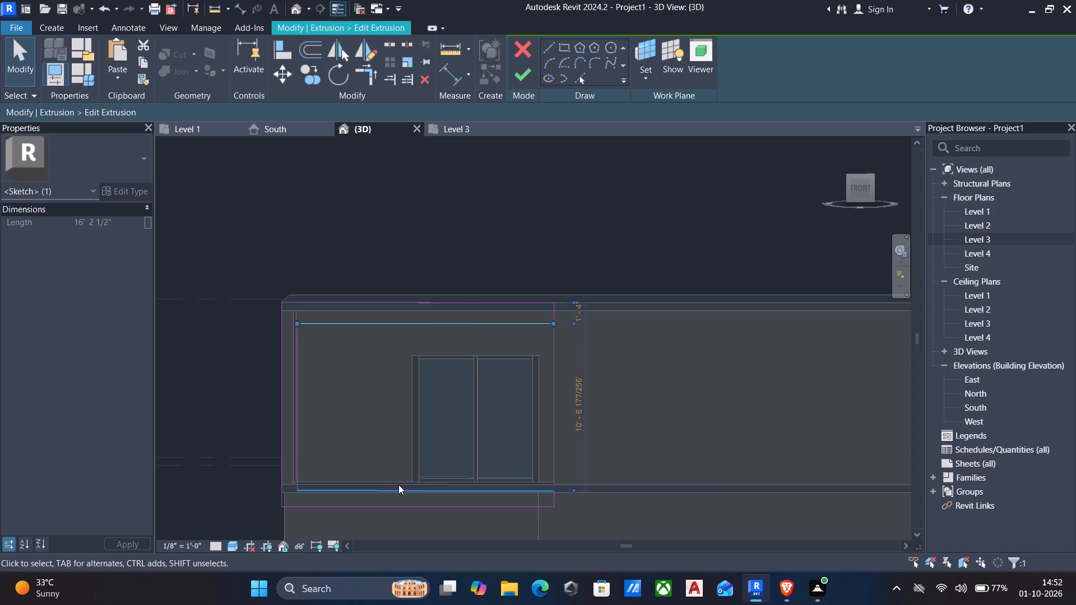
Raise the sketch's inner bottom line to 1'-4" above the outer bottom edge, and finish the sketch and in-place model.
{"action": "left_click", "coordinate": [398, 485]}
{"action": "key", "text": "Down"}
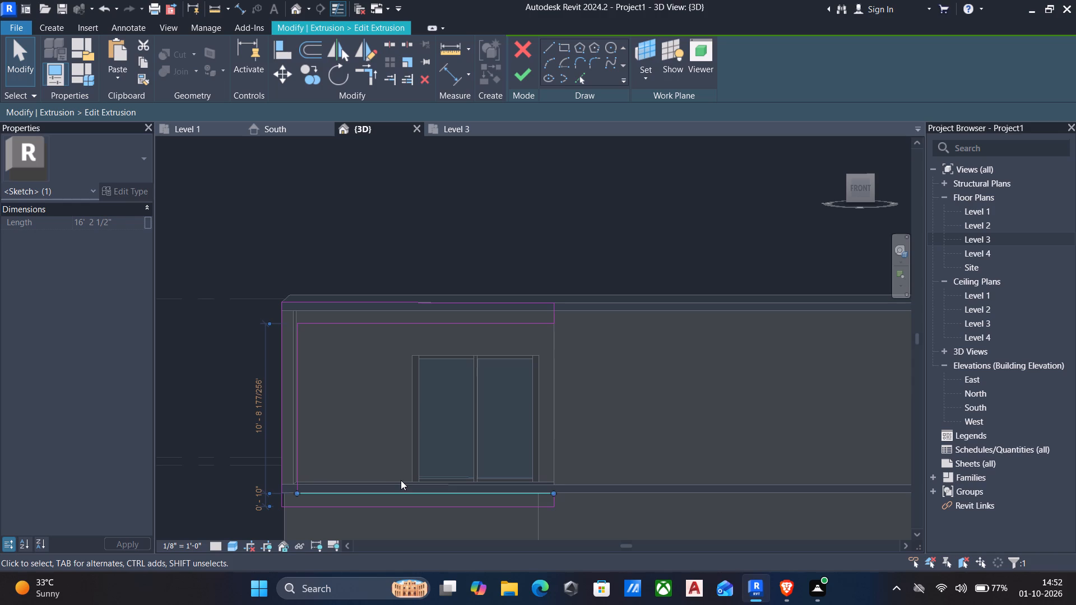
{"action": "key", "text": "Up"}
{"action": "key", "text": "Up"}
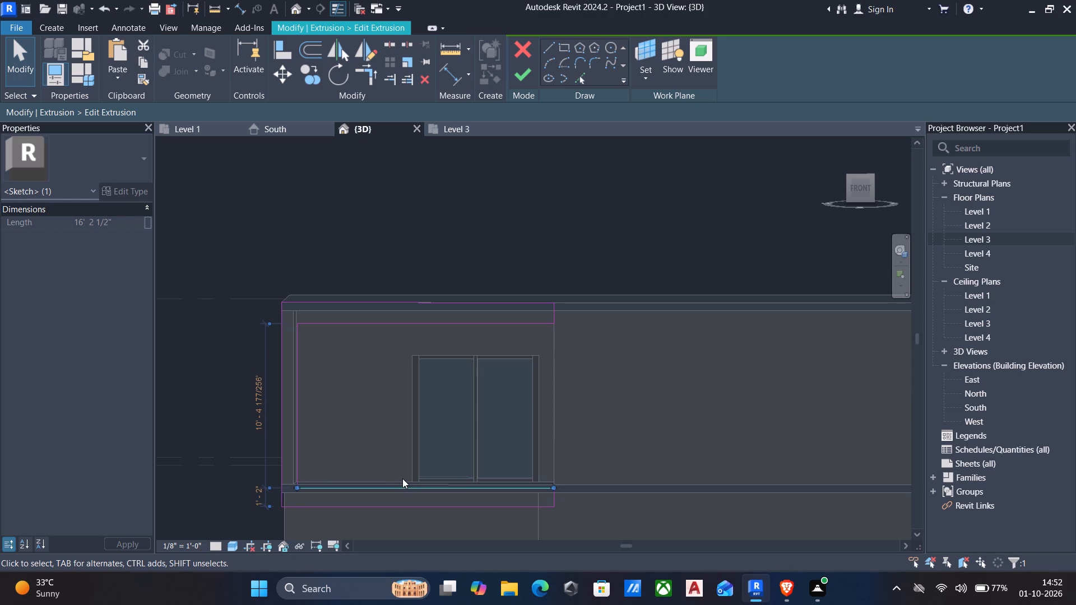
{"action": "key", "text": "Up"}
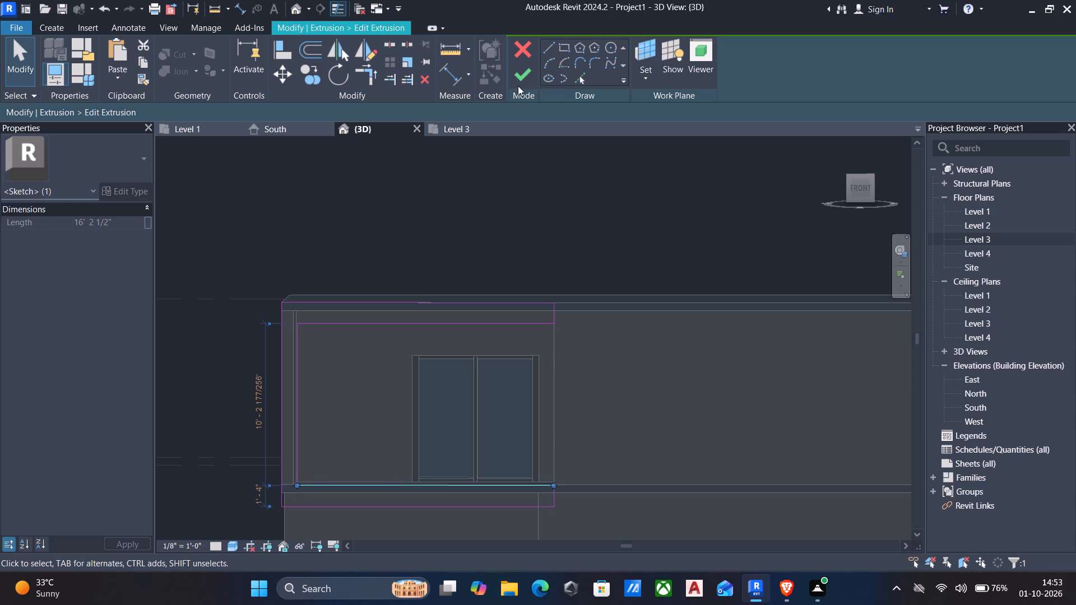
{"action": "left_click", "coordinate": [518, 85]}
{"action": "scroll", "coordinate": [485, 363], "scroll_direction": "up", "scroll_amount": 1}
{"action": "middle_click_drag", "start_coordinate": [484, 364], "coordinate": [536, 315]}
{"action": "scroll", "coordinate": [519, 321], "scroll_direction": "down", "scroll_amount": 1}
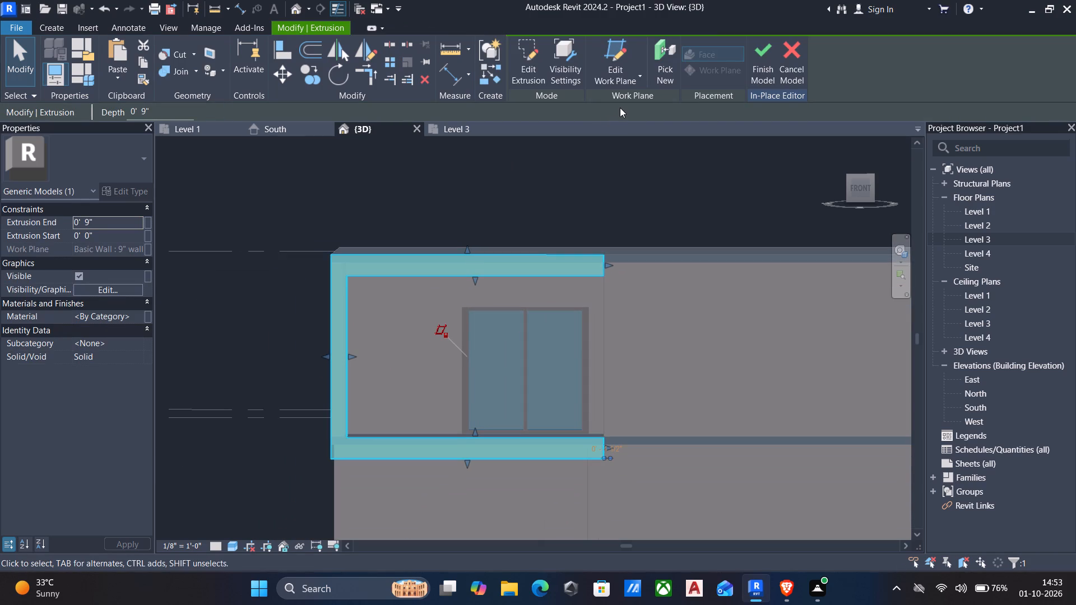
{"action": "left_click", "coordinate": [762, 48]}
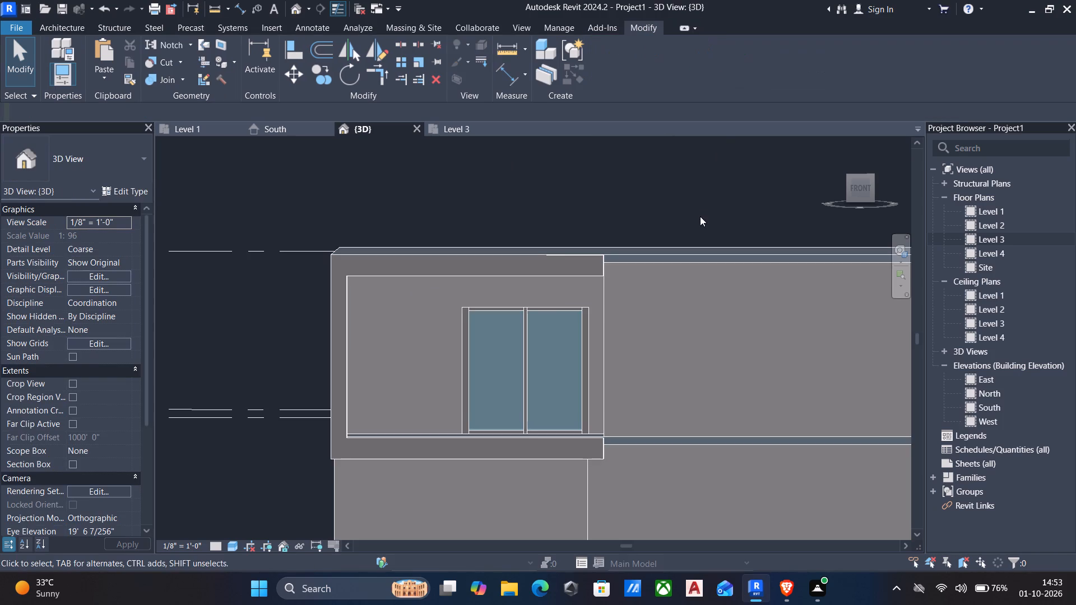
Stretch the C-shaped frame's front face outward from the south facade to deepen the projection.
{"action": "scroll", "coordinate": [700, 220], "scroll_direction": "down", "scroll_amount": 2}
{"action": "middle_click_drag", "start_coordinate": [712, 215], "coordinate": [521, 271], "text": "shift"}
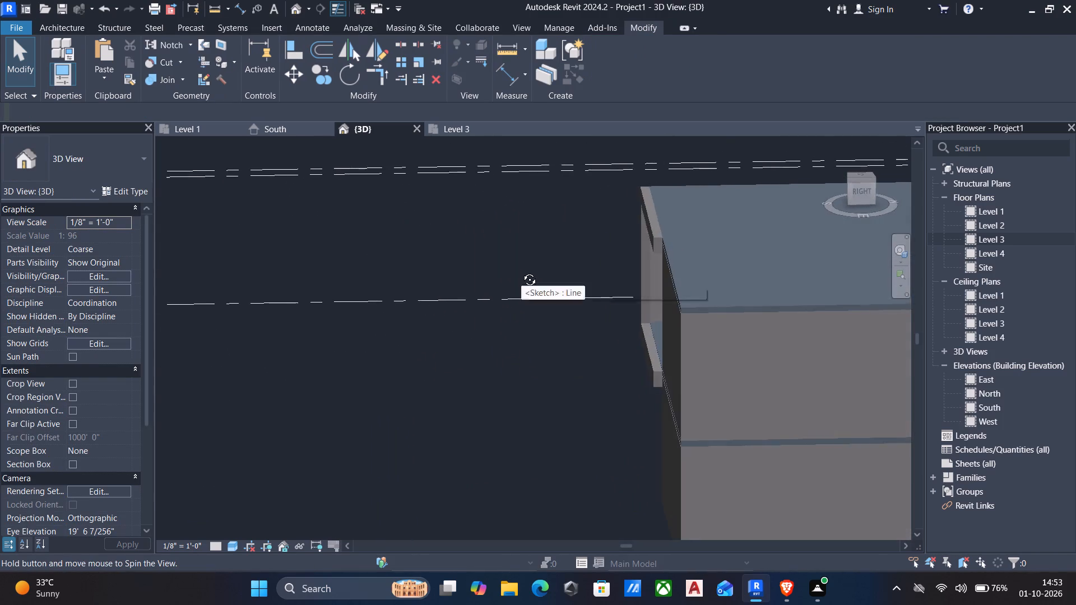
{"action": "middle_click_drag", "start_coordinate": [521, 271], "coordinate": [556, 266], "text": "shift"}
{"action": "middle_click_drag", "start_coordinate": [599, 266], "coordinate": [654, 280], "text": "shift"}
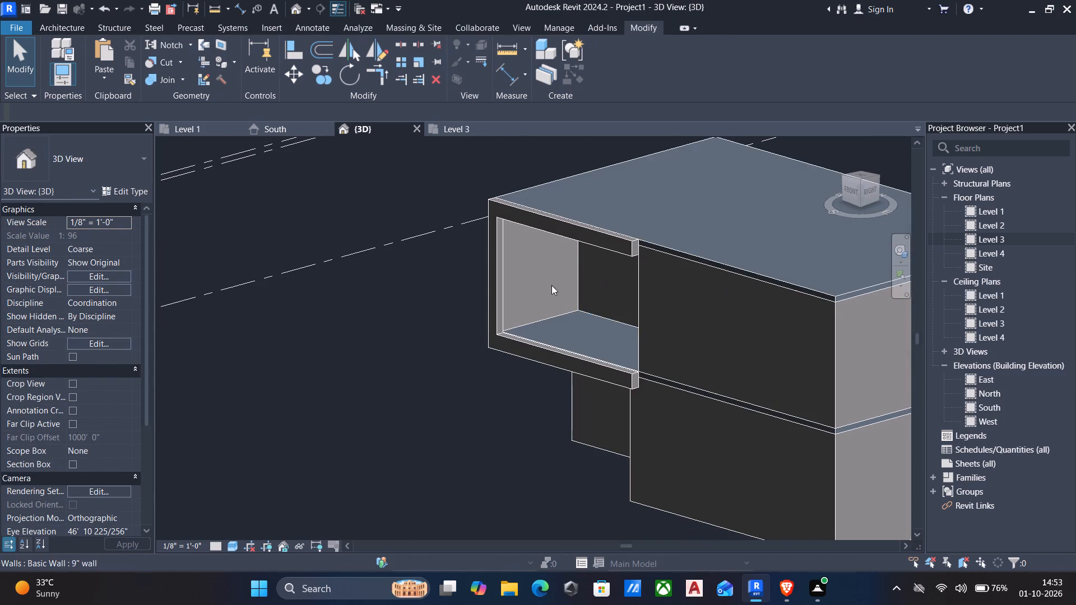
{"action": "left_click", "coordinate": [493, 317]}
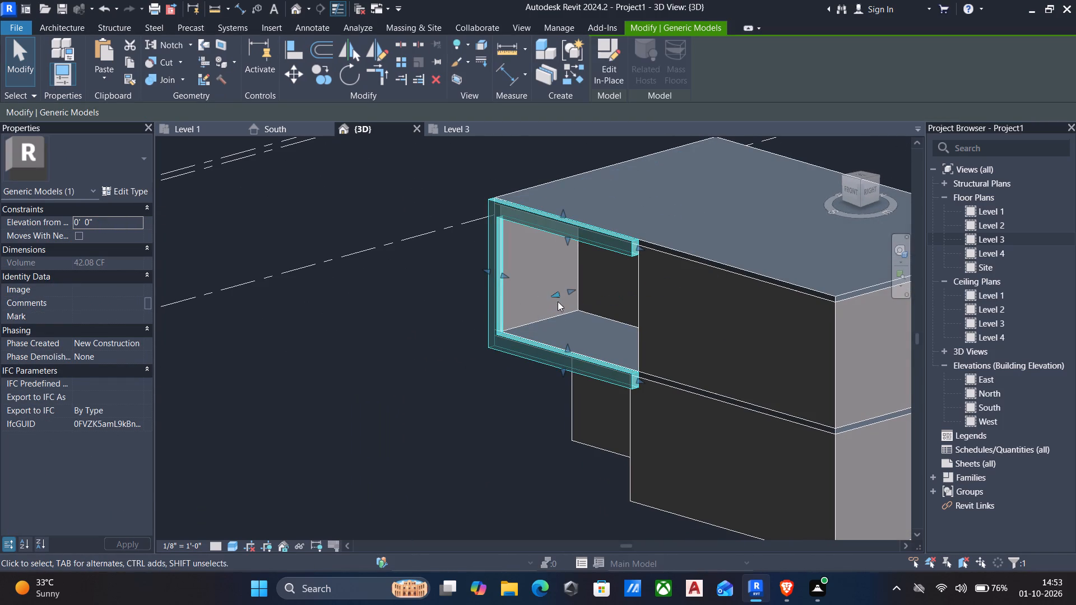
{"action": "left_click_drag", "start_coordinate": [556, 296], "coordinate": [541, 315]}
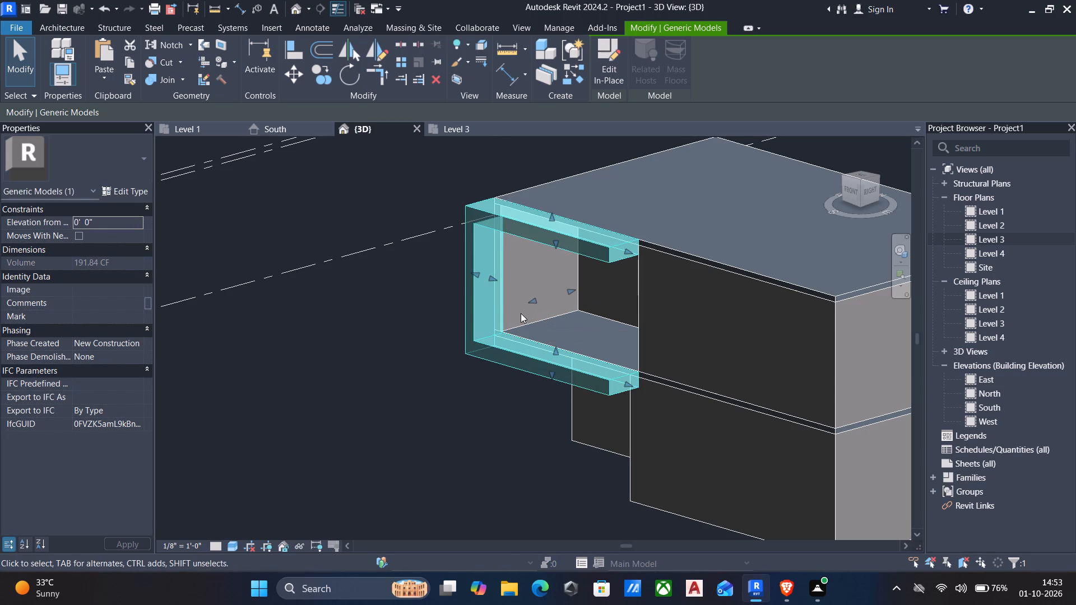
{"action": "key", "text": "Escape"}
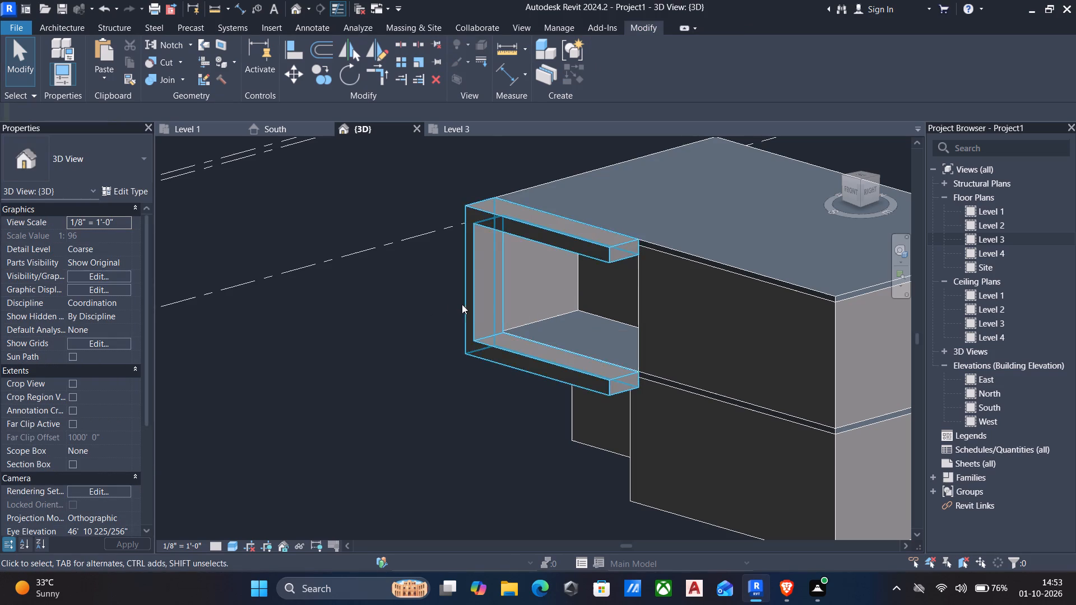
Examine the deepened frame around the recess from the west, front, southeast and below.
{"action": "scroll", "coordinate": [464, 314], "scroll_direction": "down", "scroll_amount": 2}
{"action": "middle_click_drag", "start_coordinate": [494, 312], "coordinate": [728, 244], "text": "shift"}
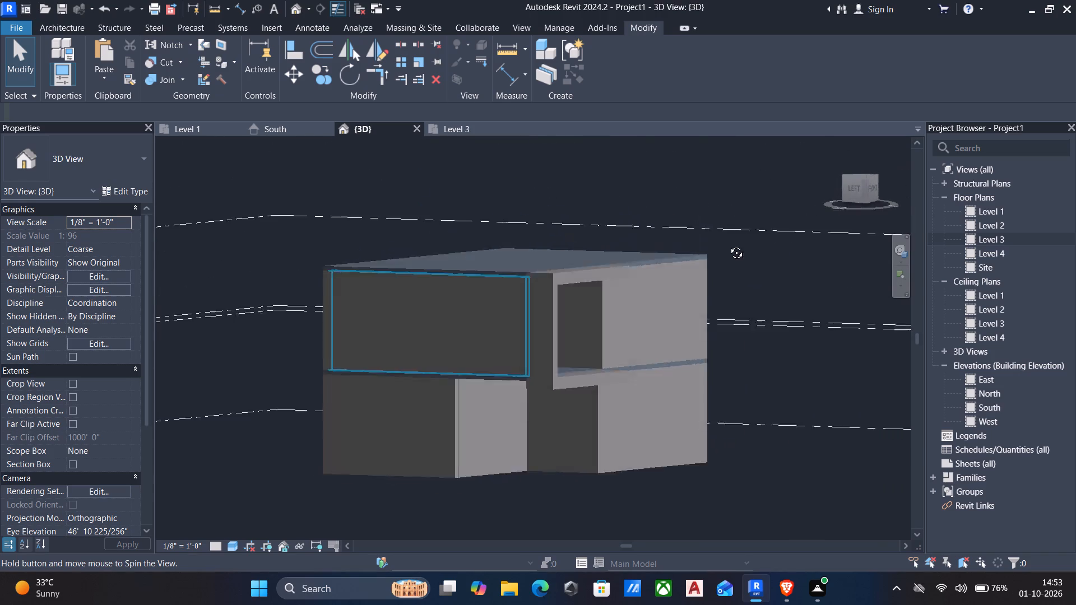
{"action": "middle_click_drag", "start_coordinate": [728, 244], "coordinate": [622, 301], "text": "shift"}
{"action": "scroll", "coordinate": [452, 253], "scroll_direction": "up", "scroll_amount": 1, "text": "shift"}
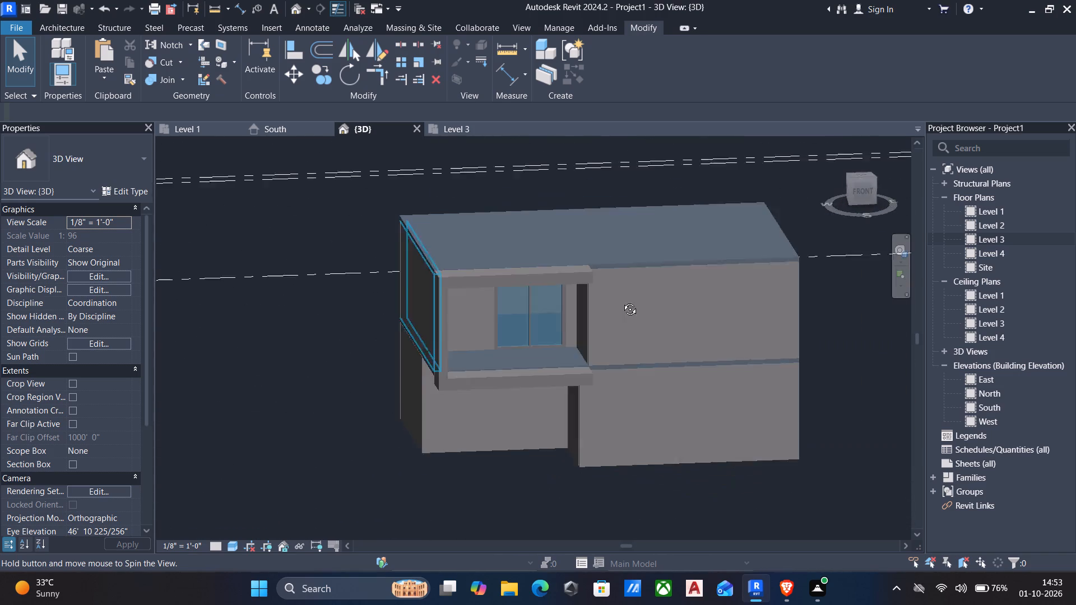
{"action": "middle_click_drag", "start_coordinate": [622, 301], "coordinate": [502, 252], "text": "shift"}
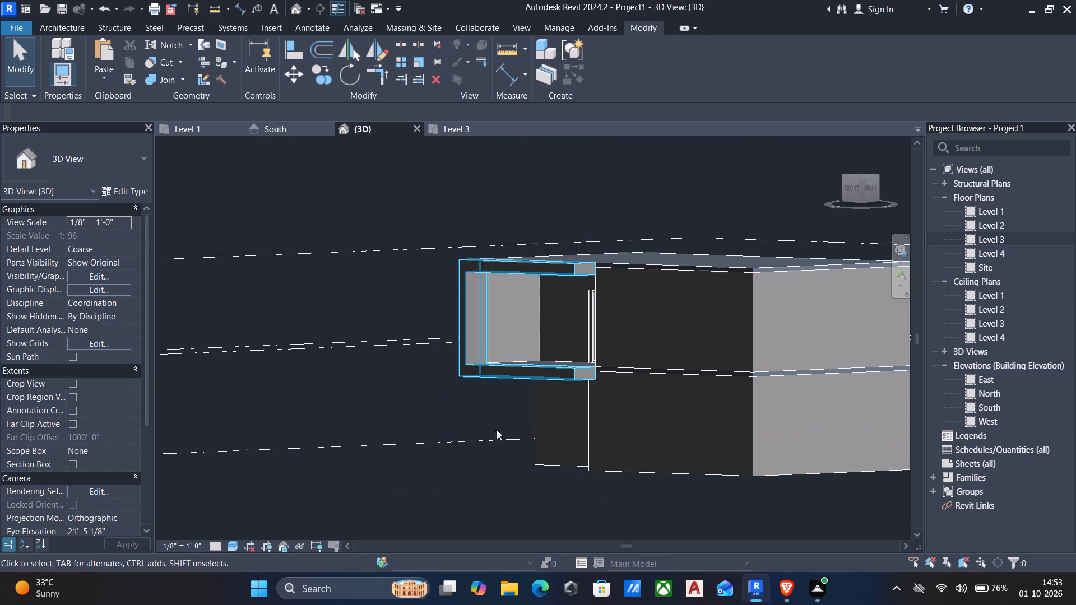
{"action": "middle_click_drag", "start_coordinate": [497, 455], "coordinate": [488, 390], "text": "shift"}
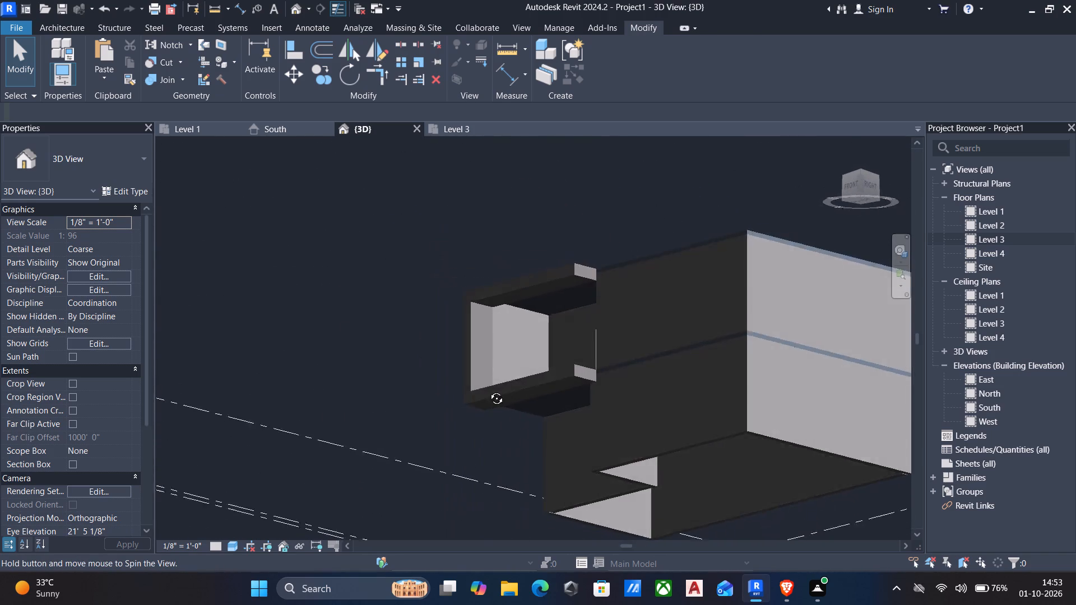
{"action": "middle_click_drag", "start_coordinate": [488, 390], "coordinate": [489, 437], "text": "shift"}
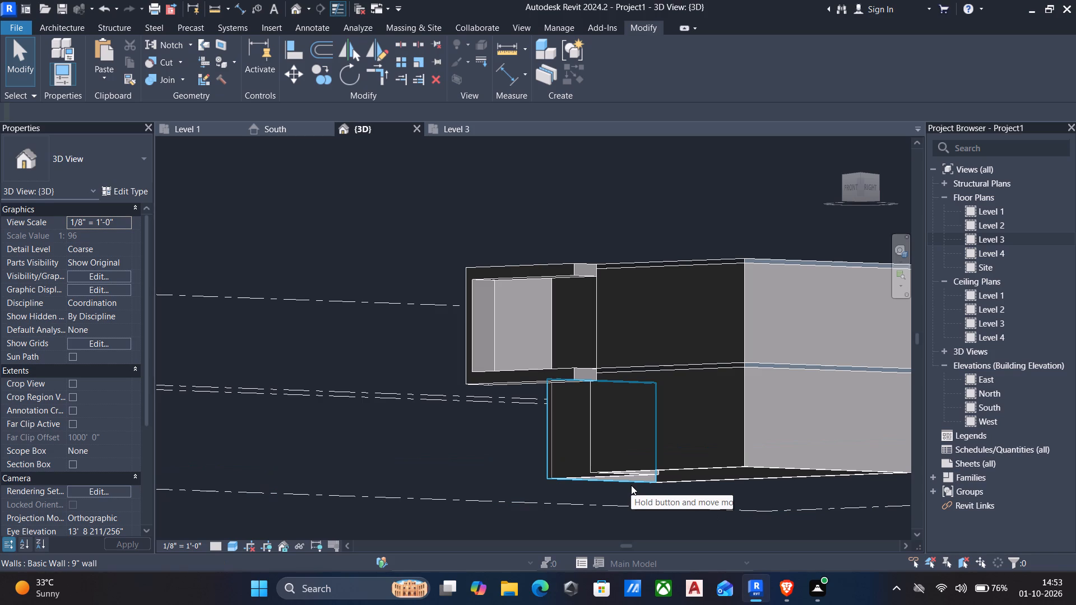
Reopen the frame's in-place model and begin a new extrusion on the upper south wall face east of the recess.
{"action": "left_click", "coordinate": [534, 262]}
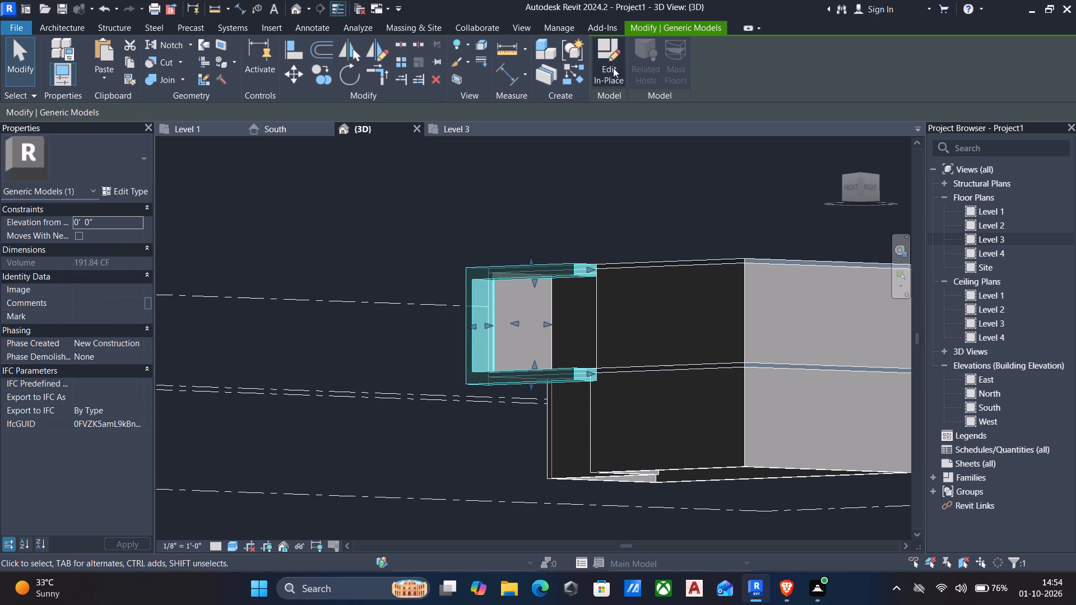
{"action": "left_click", "coordinate": [611, 72]}
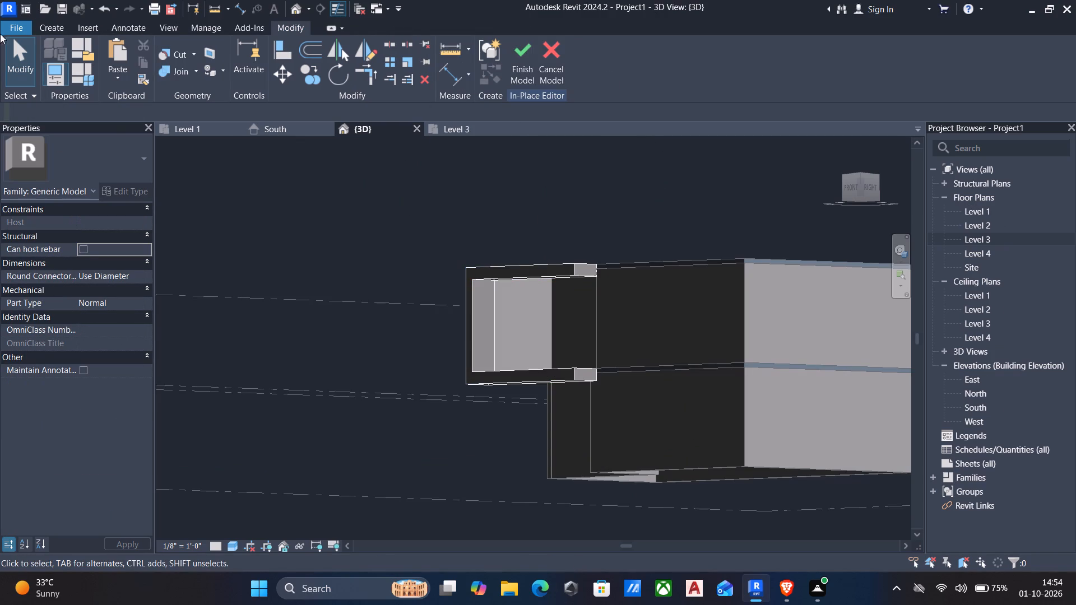
{"action": "left_click", "coordinate": [55, 27]}
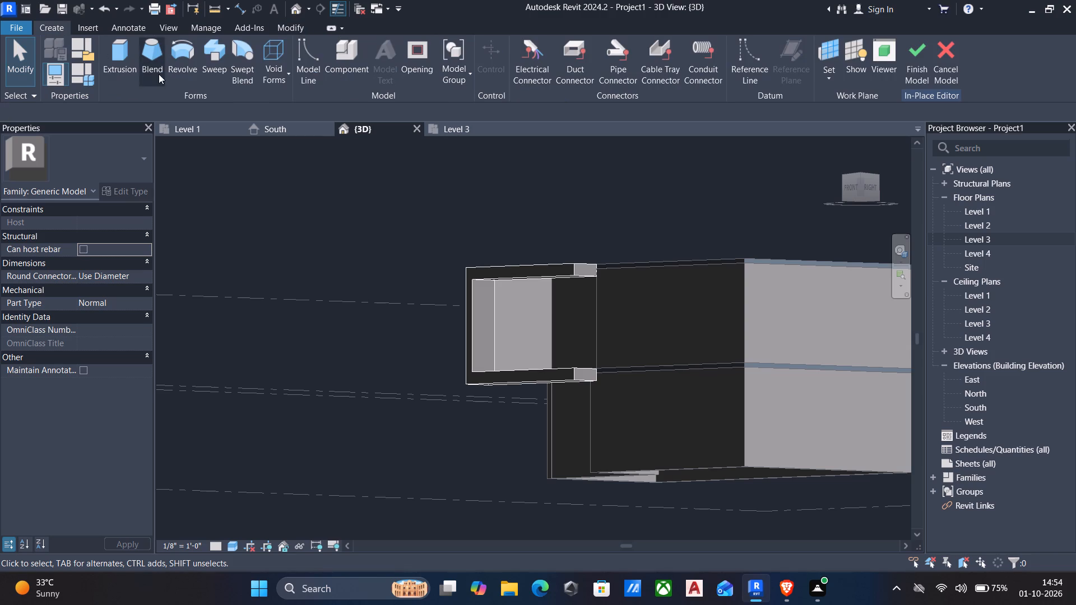
{"action": "left_click", "coordinate": [115, 58]}
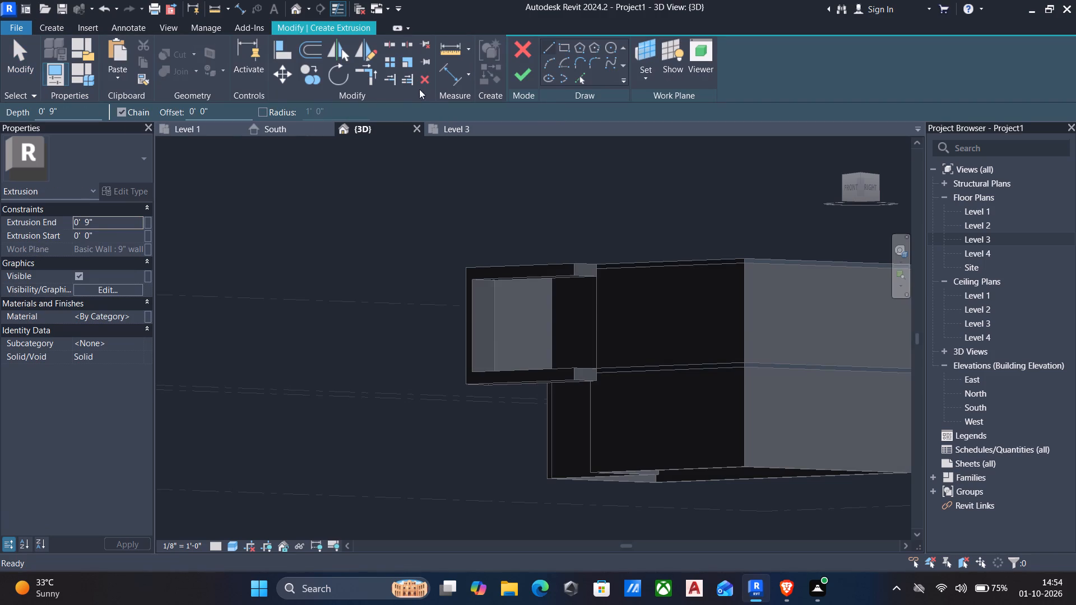
{"action": "left_click", "coordinate": [647, 74]}
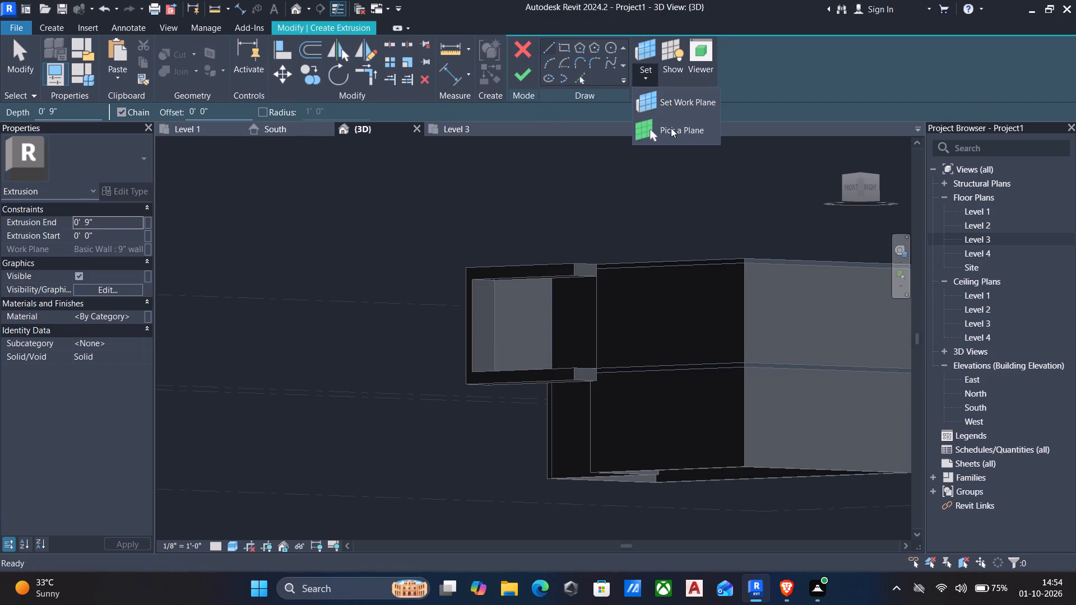
{"action": "left_click", "coordinate": [671, 128]}
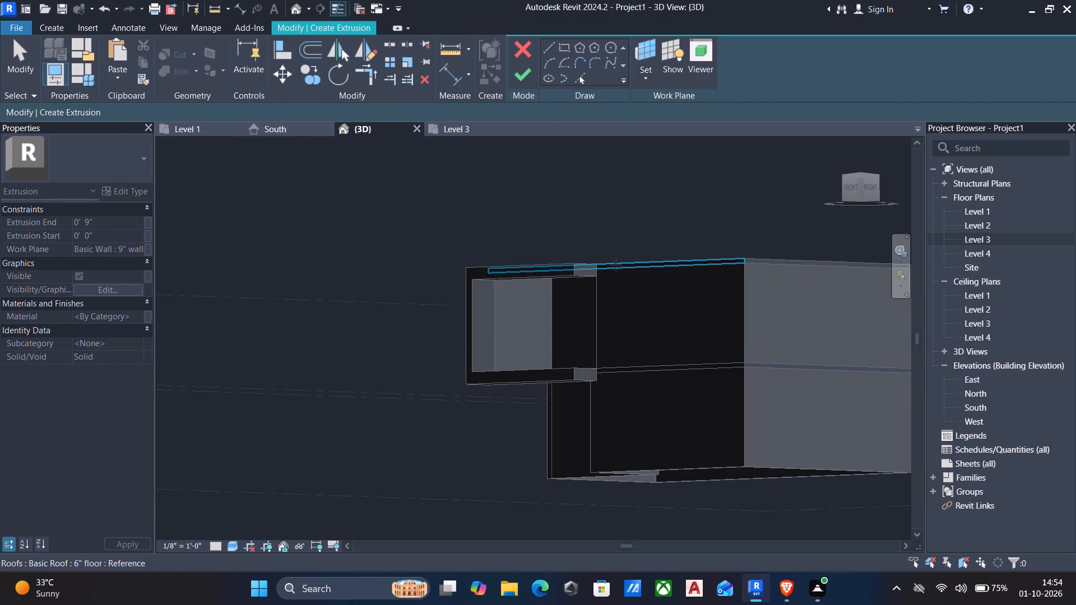
{"action": "middle_click_drag", "start_coordinate": [498, 253], "coordinate": [588, 287]}
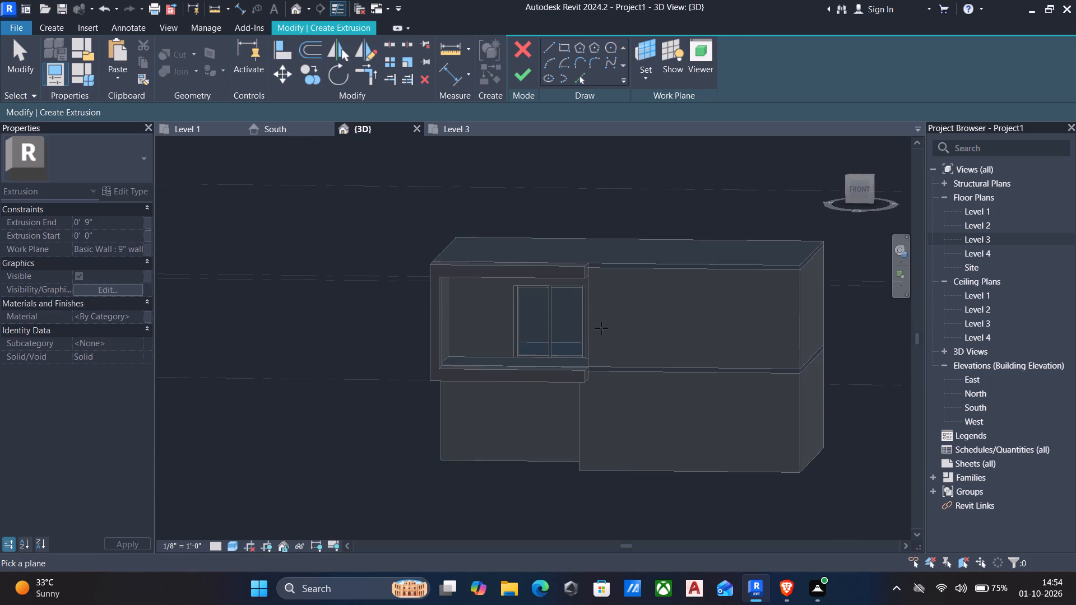
{"action": "left_click", "coordinate": [593, 341]}
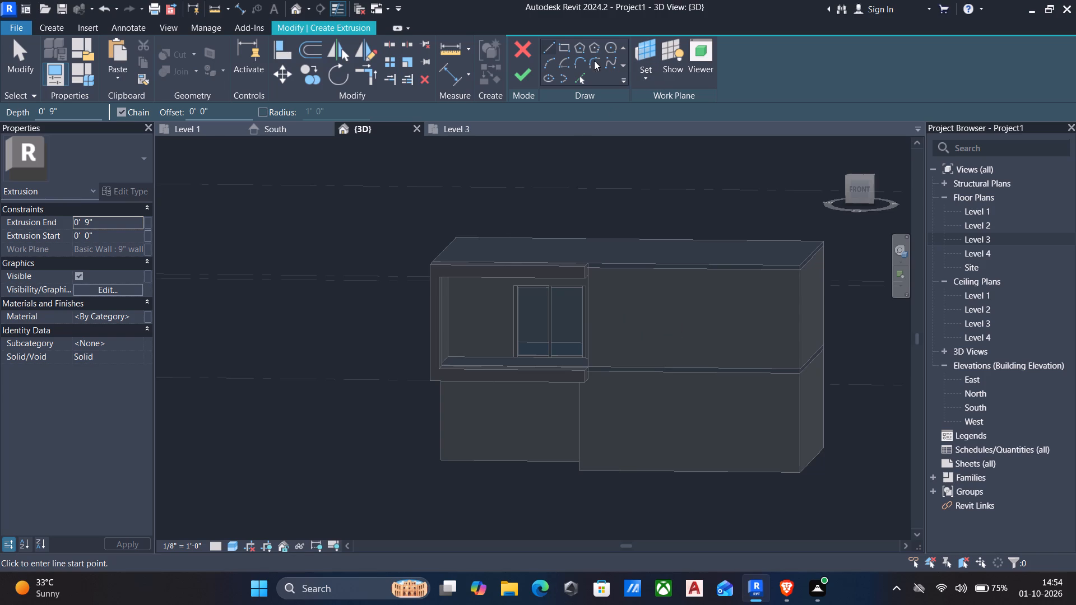
Sketch a rectangle about 9'-1" wide and 11'-6" high from the roof edge beside the frame down to Level 3.
{"action": "left_click", "coordinate": [562, 52]}
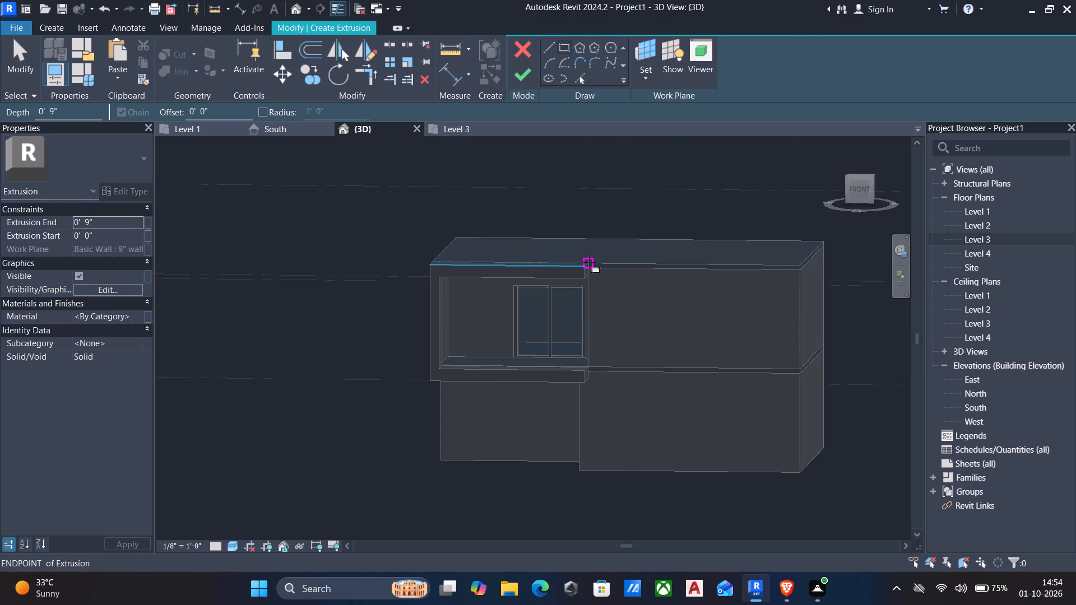
{"action": "scroll", "coordinate": [593, 271], "scroll_direction": "up", "scroll_amount": 5}
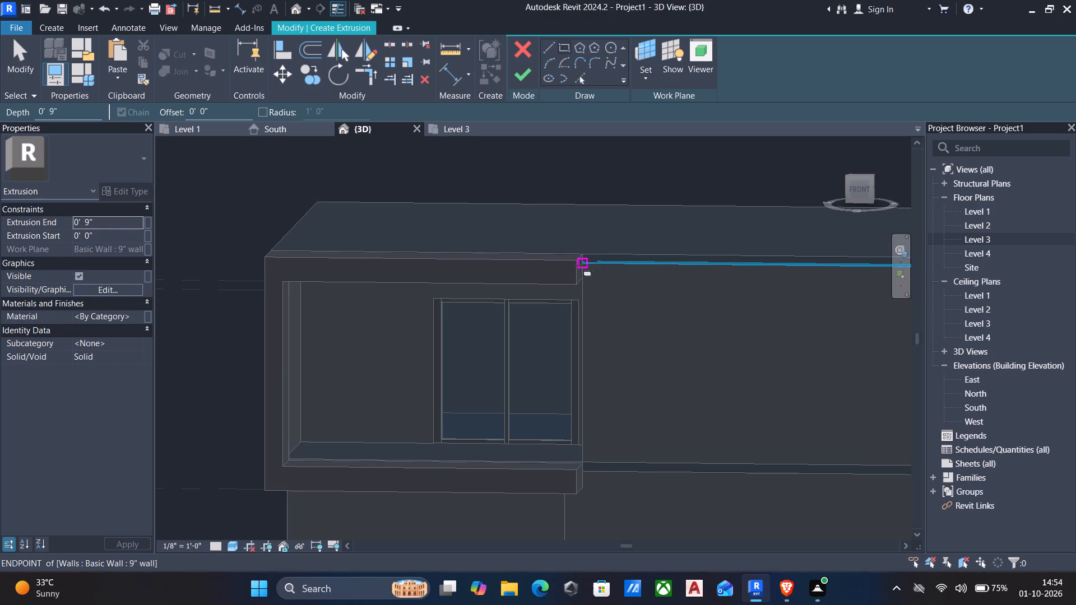
{"action": "left_click", "coordinate": [581, 255]}
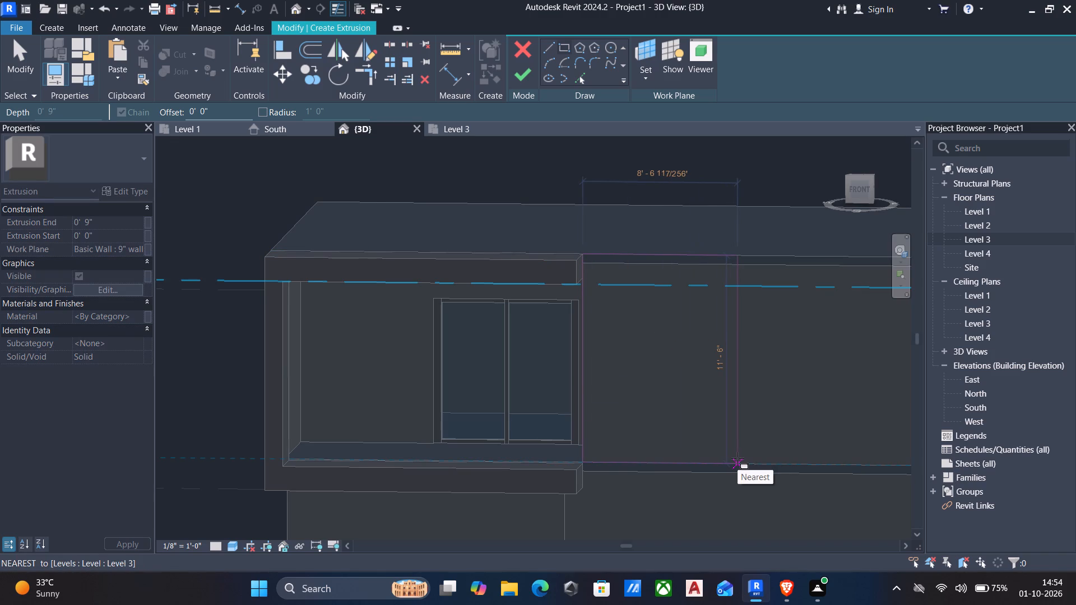
{"action": "middle_click_drag", "start_coordinate": [739, 458], "coordinate": [712, 449]}
{"action": "scroll", "coordinate": [712, 449], "scroll_direction": "down", "scroll_amount": 2}
{"action": "middle_click_drag", "start_coordinate": [712, 449], "coordinate": [694, 449]}
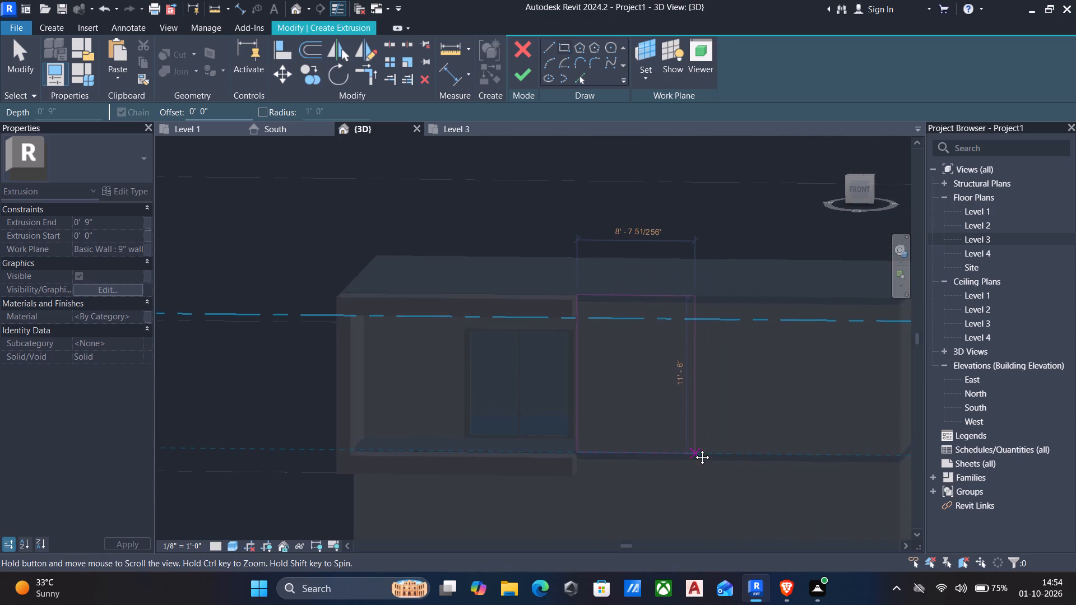
{"action": "middle_click_drag", "start_coordinate": [694, 449], "coordinate": [647, 440]}
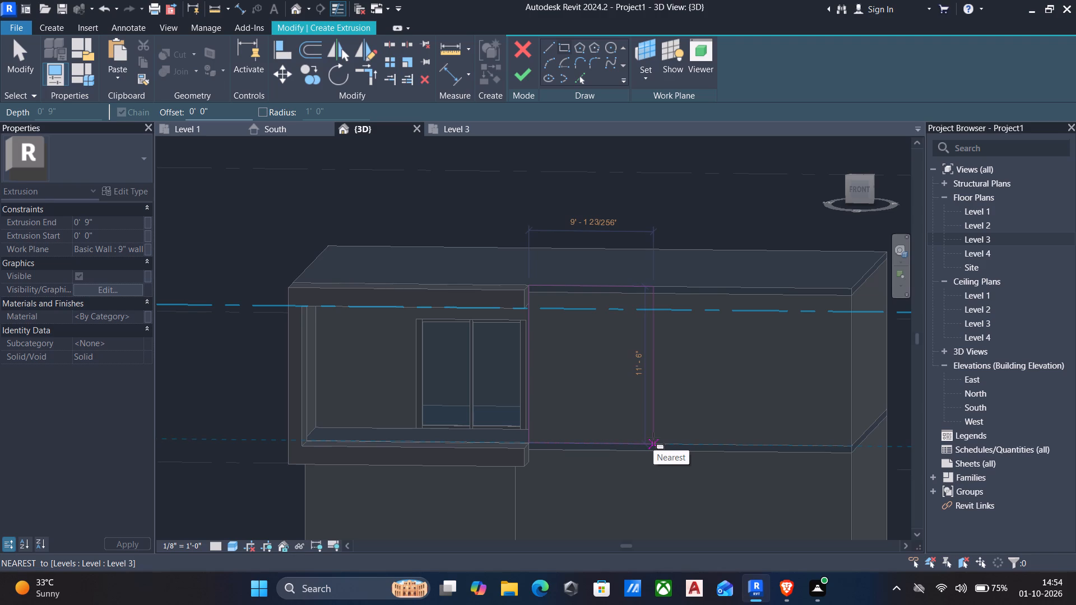
{"action": "left_click", "coordinate": [653, 439]}
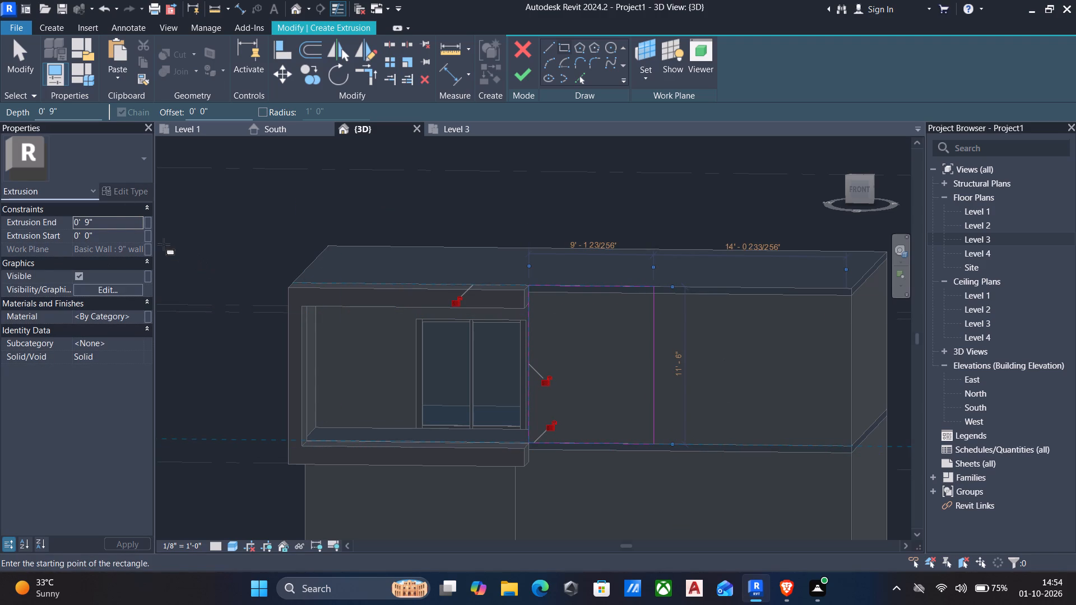
Set the new extrusion's end to 2".
{"action": "left_click", "coordinate": [111, 220]}
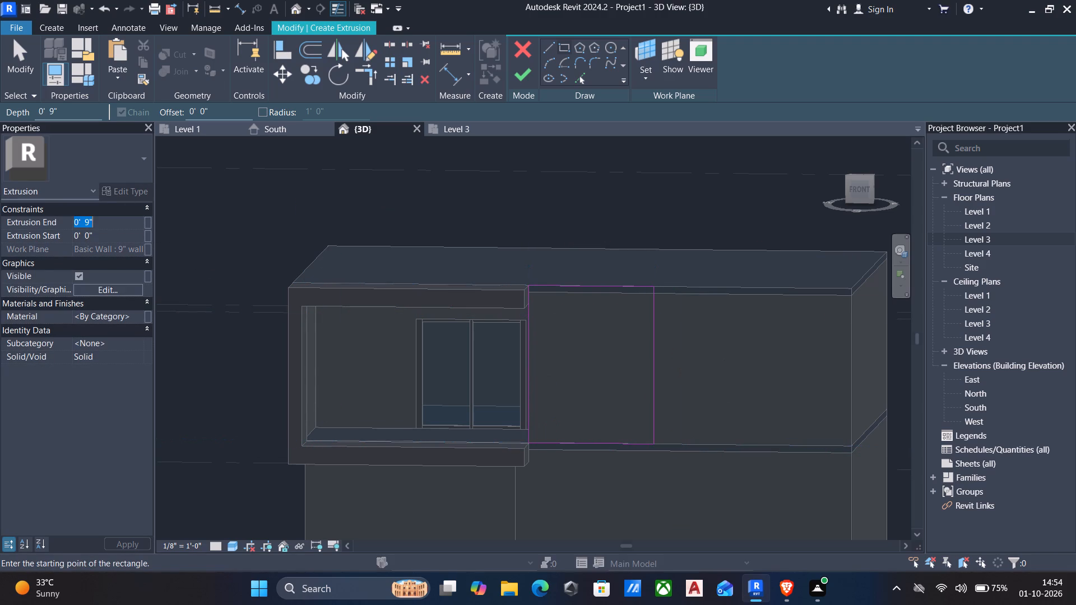
{"action": "type", "text": "2\""}
{"action": "key", "text": "Return"}
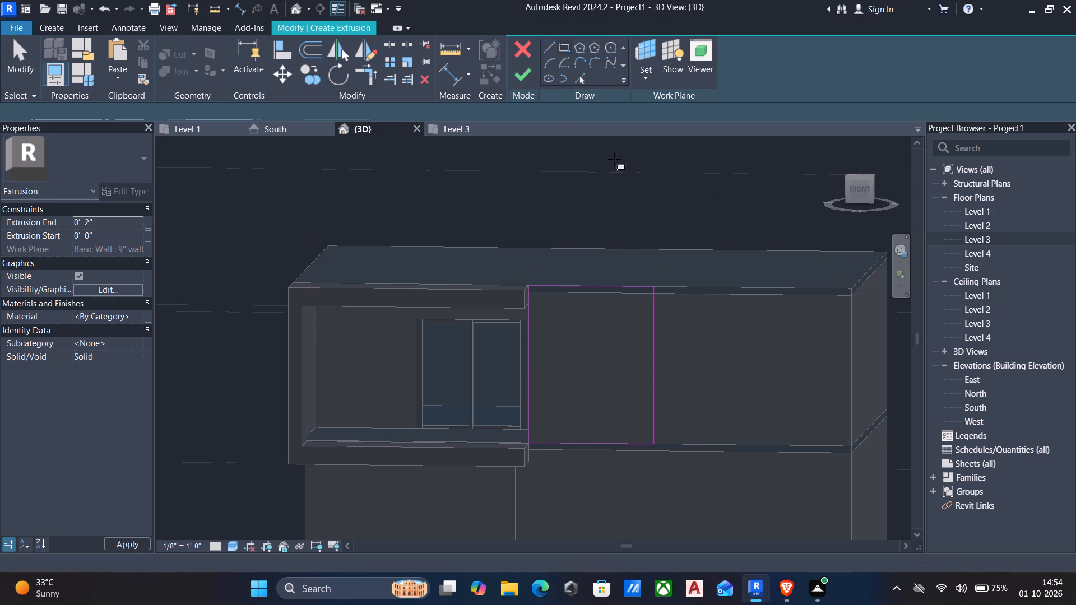
Complete the 2" facade panel extrusion and finish the in-place model.
{"action": "left_click", "coordinate": [517, 81]}
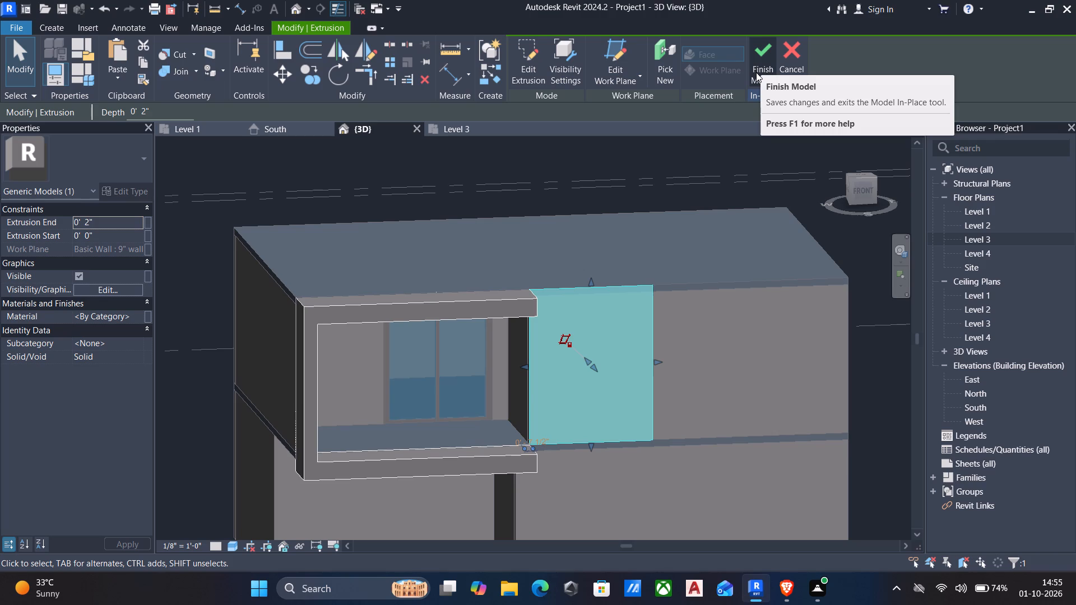
{"action": "left_click", "coordinate": [756, 72]}
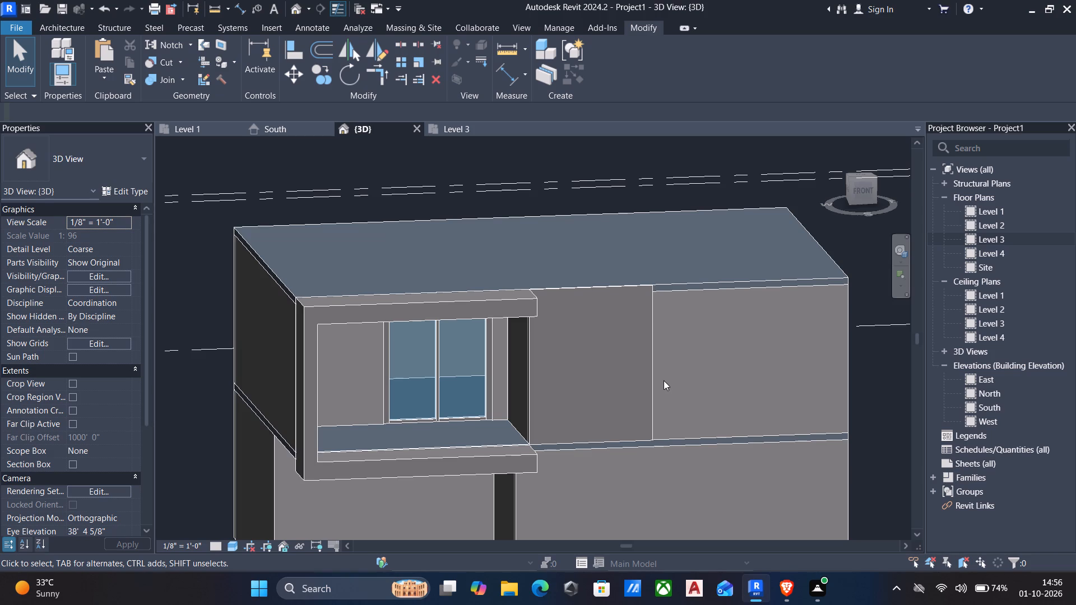
Reopen the in-place model and begin a new extrusion with the facade panel's front face as its work plane.
{"action": "left_click", "coordinate": [648, 357]}
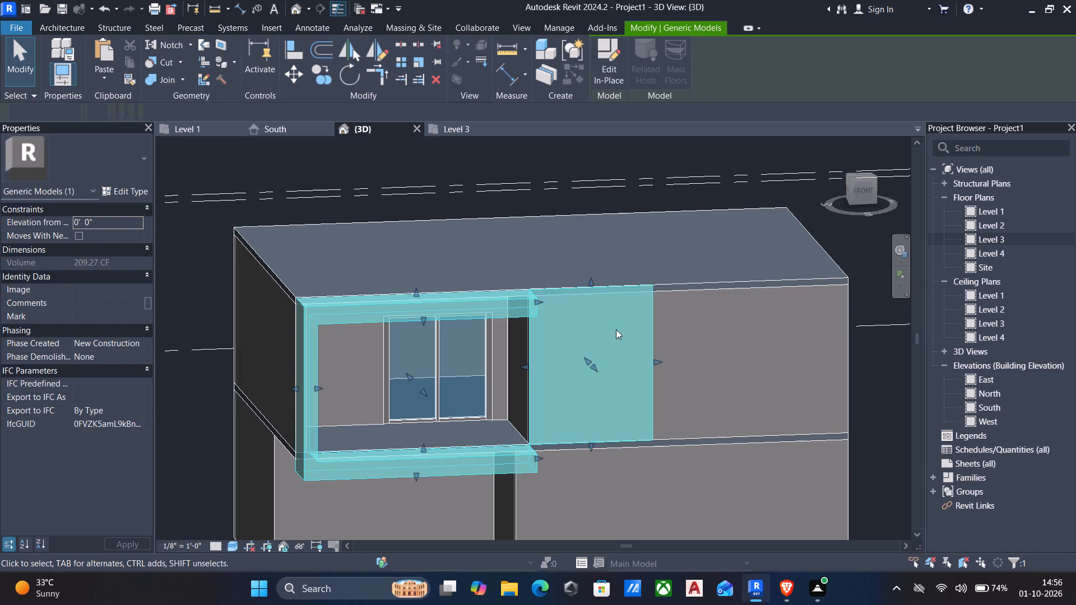
{"action": "left_click", "coordinate": [601, 78]}
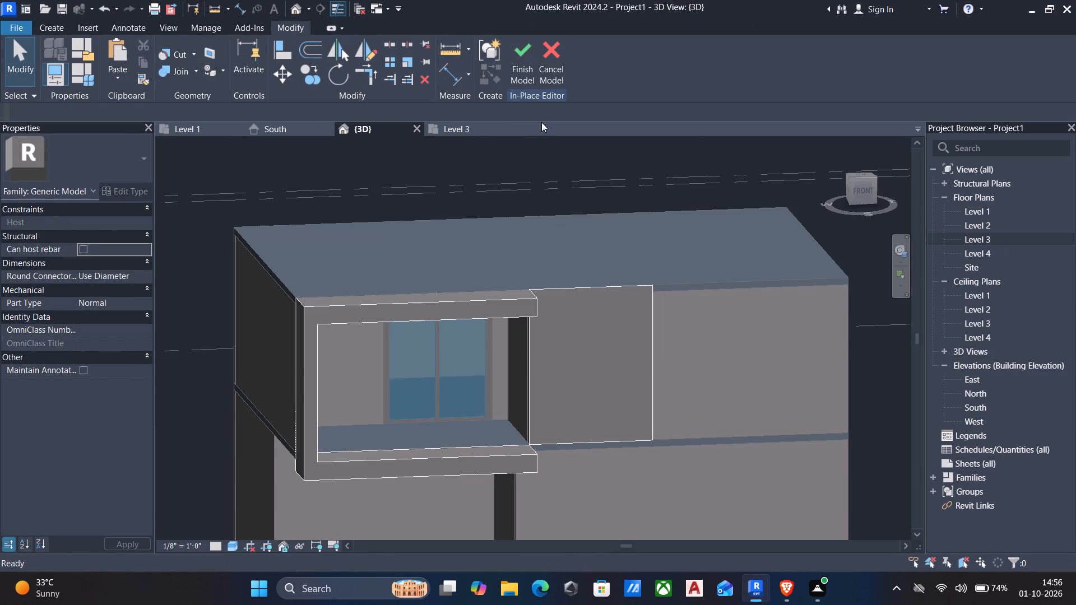
{"action": "left_click", "coordinate": [49, 25]}
{"action": "left_click_drag", "start_coordinate": [106, 46], "coordinate": [132, 54]}
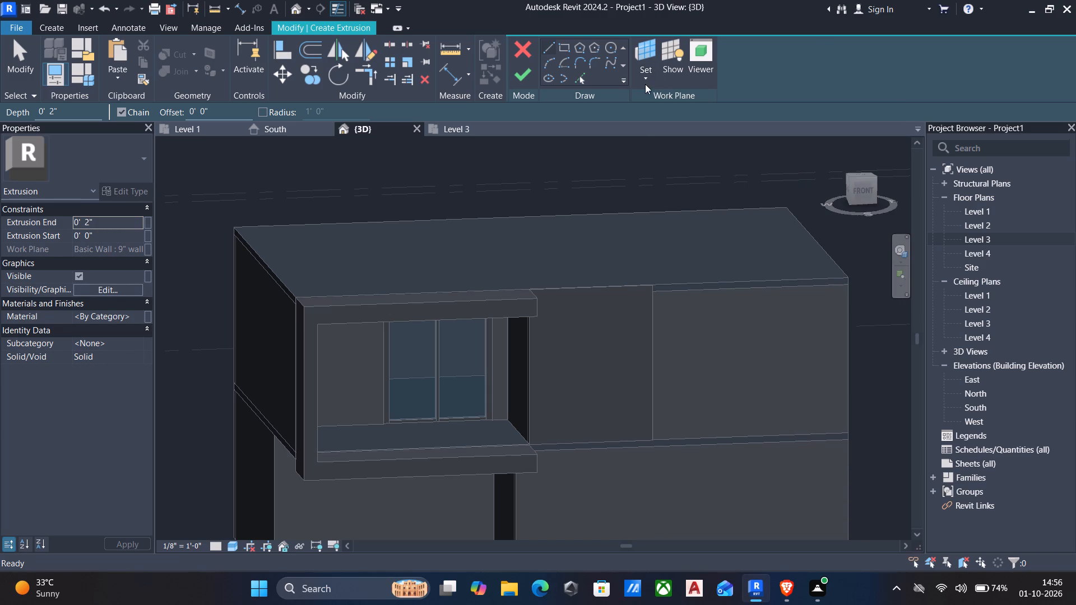
{"action": "left_click", "coordinate": [648, 78]}
{"action": "left_click", "coordinate": [659, 123]}
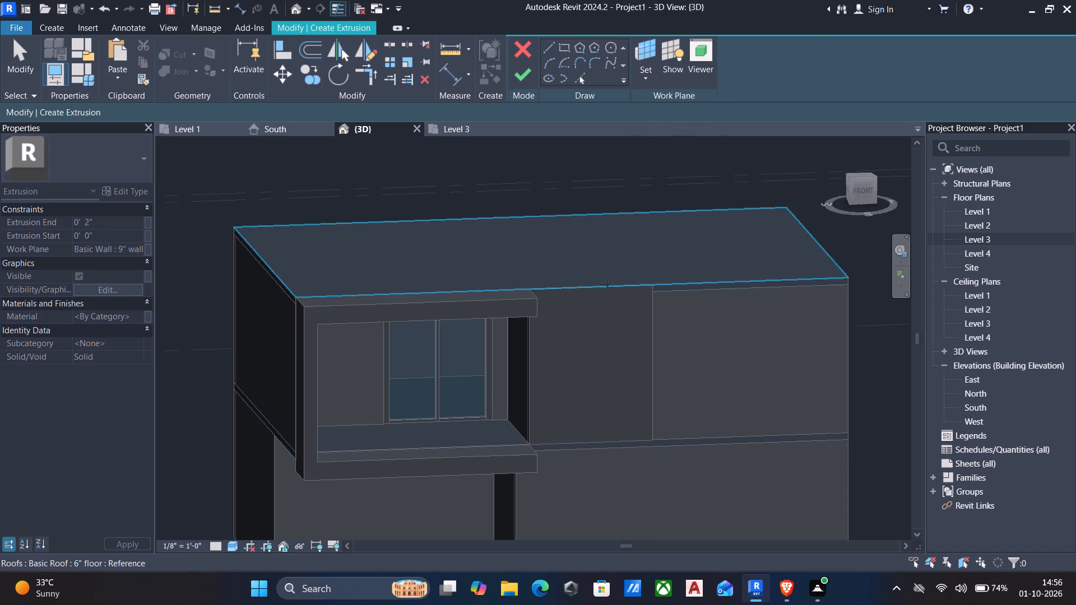
{"action": "left_click", "coordinate": [606, 289]}
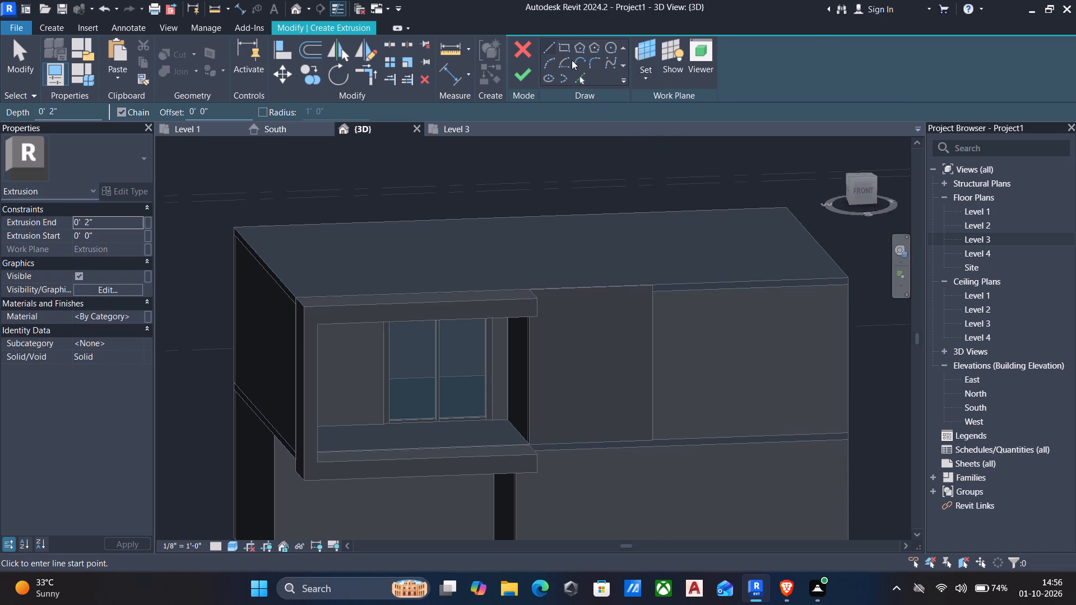
Sketch a vertical rectangle about 1'-8" wide and 10'-0" high on the facade panel, near its west edge.
{"action": "left_click", "coordinate": [564, 49]}
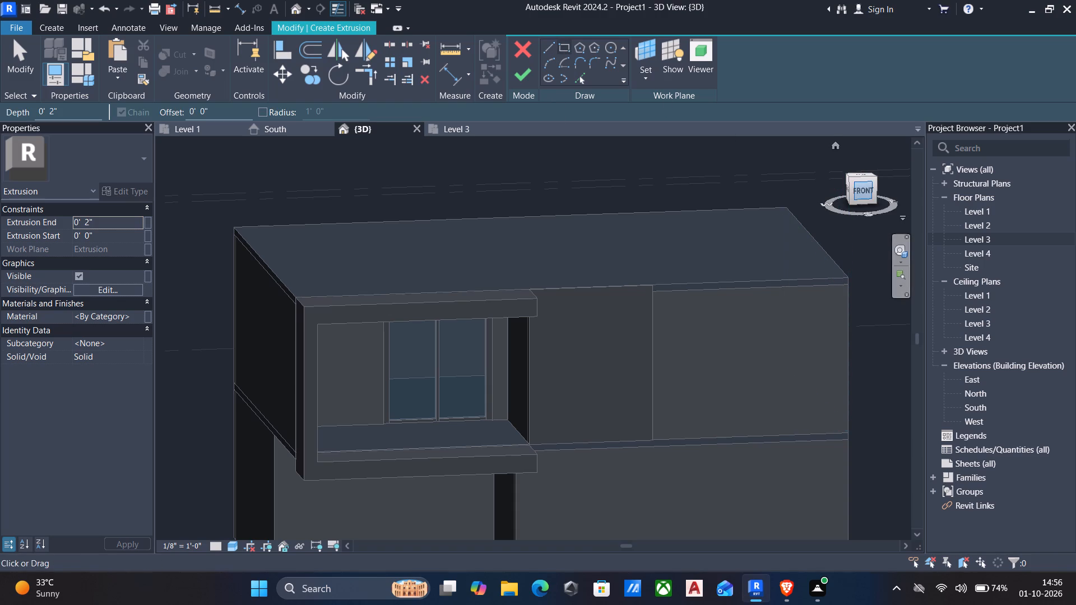
{"action": "left_click", "coordinate": [861, 190]}
{"action": "scroll", "coordinate": [629, 360], "scroll_direction": "up", "scroll_amount": 5}
{"action": "scroll", "coordinate": [489, 334], "scroll_direction": "up", "scroll_amount": 3}
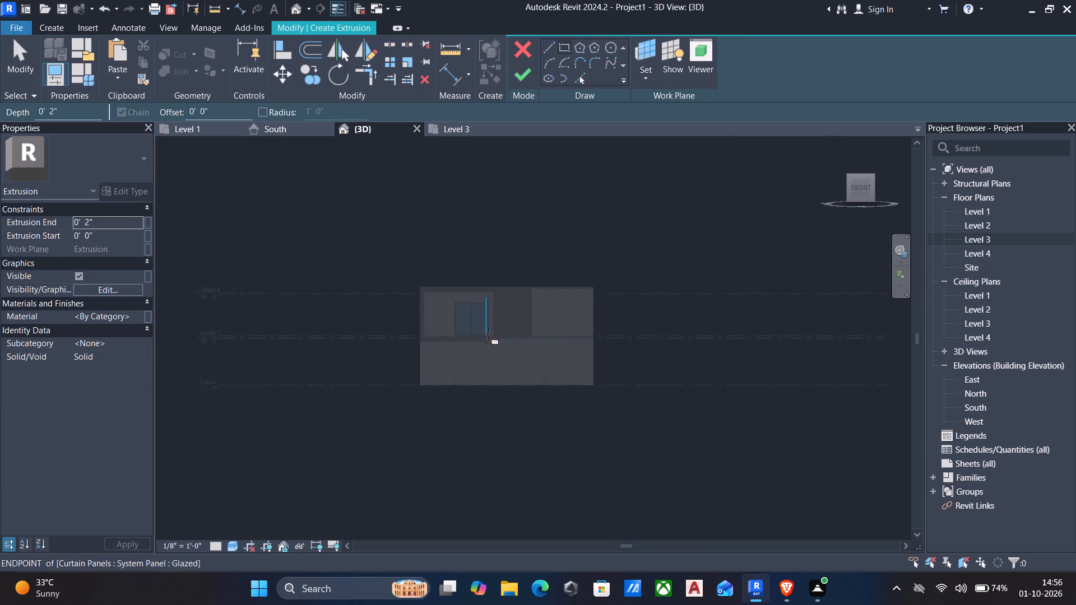
{"action": "scroll", "coordinate": [488, 334], "scroll_direction": "up", "scroll_amount": 3}
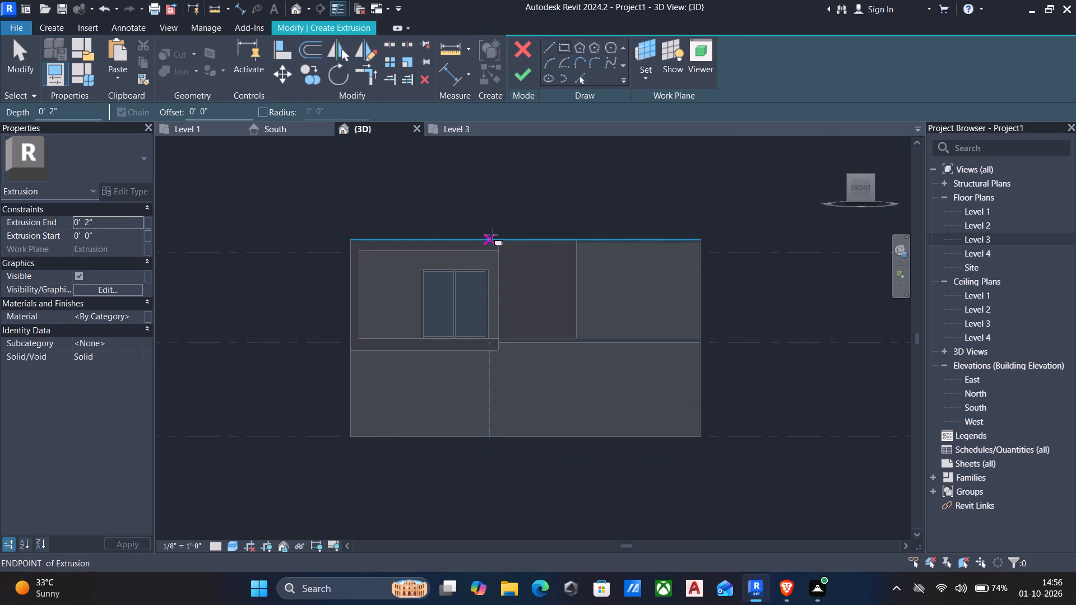
{"action": "scroll", "coordinate": [488, 281], "scroll_direction": "up", "scroll_amount": 3}
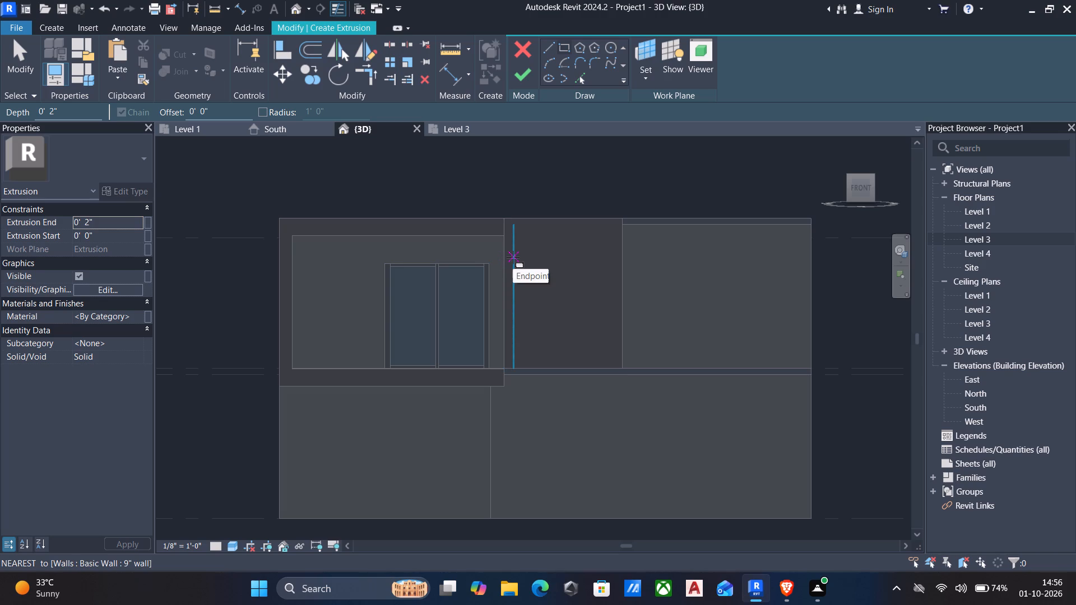
{"action": "scroll", "coordinate": [535, 255], "scroll_direction": "up", "scroll_amount": 5}
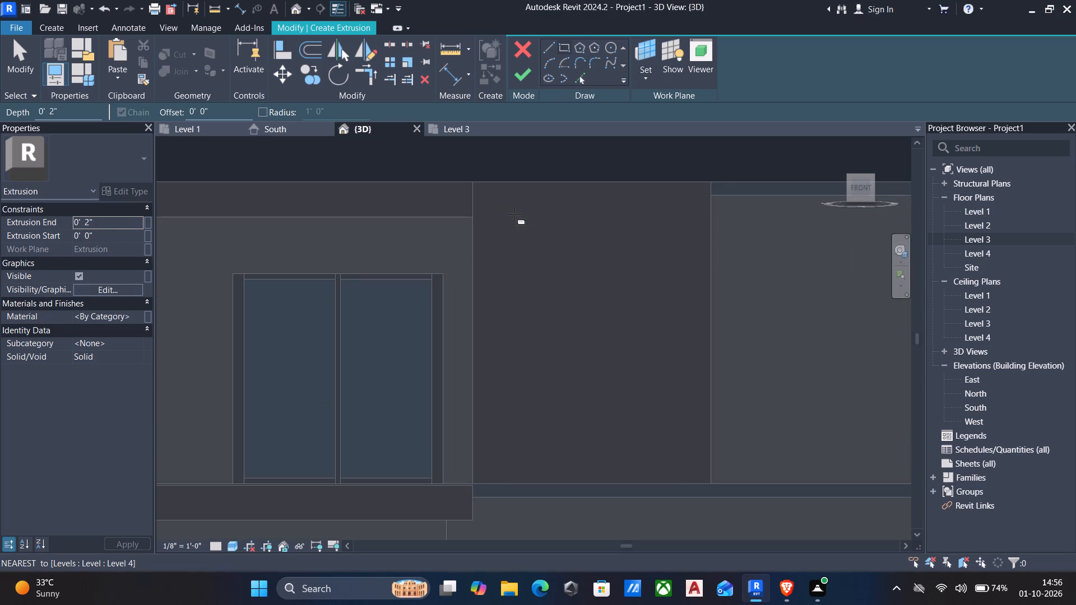
{"action": "left_click", "coordinate": [514, 214]}
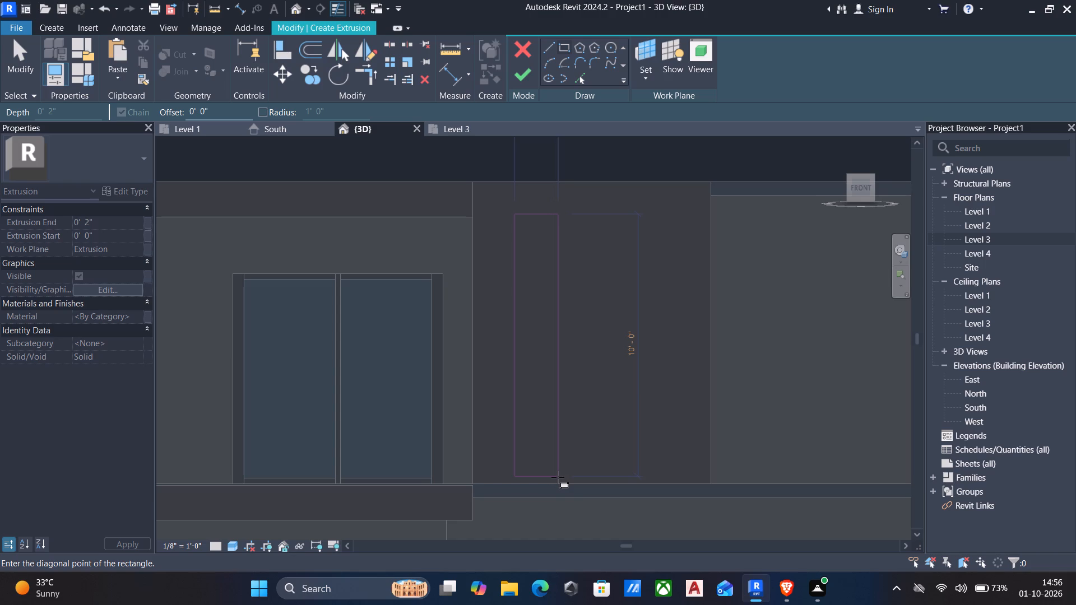
{"action": "left_click", "coordinate": [559, 477]}
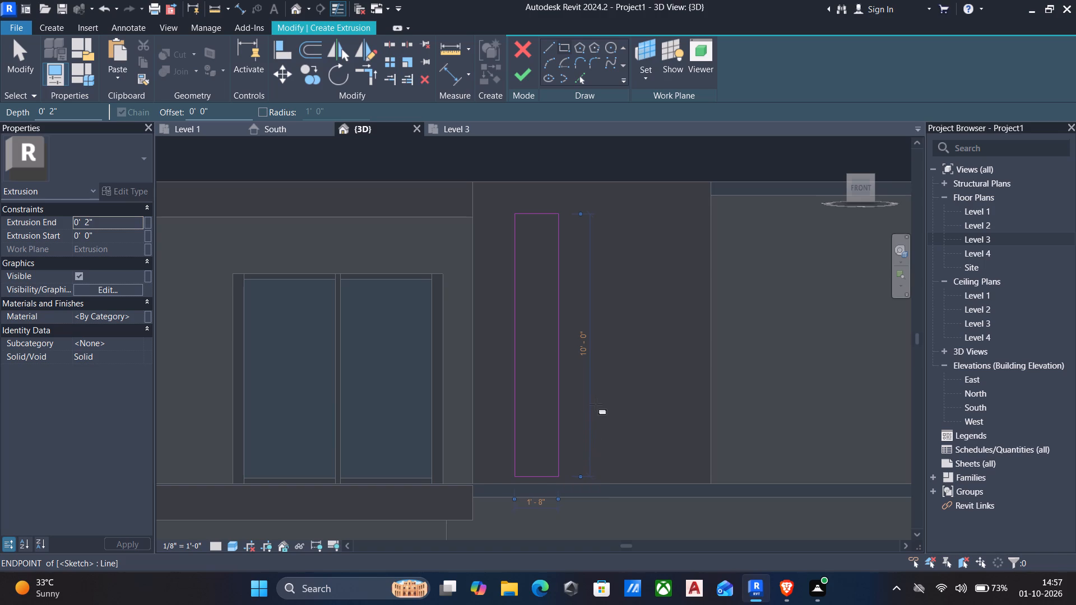
{"action": "key", "text": "Escape"}
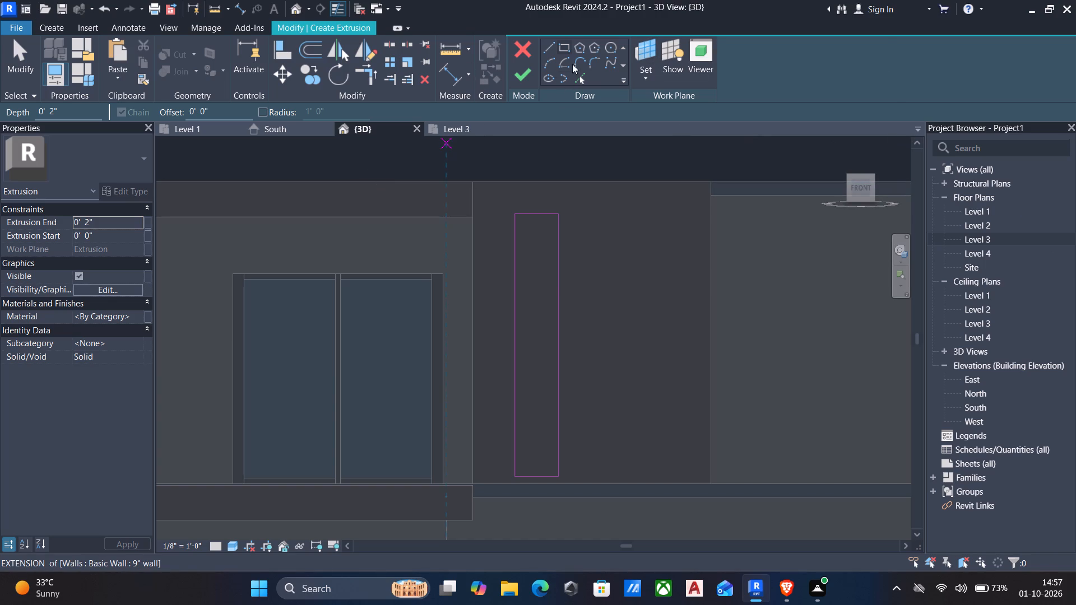
Sketch a second rectangle inside the first at a 3" inward offset, forming a thin vertical border.
{"action": "left_click", "coordinate": [565, 46]}
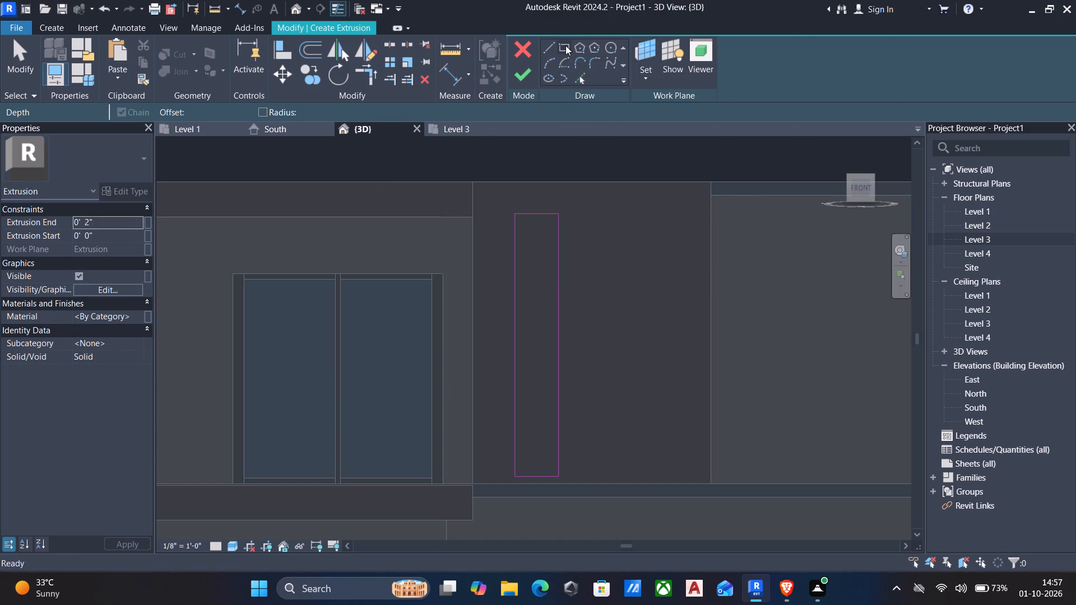
{"action": "left_click_drag", "start_coordinate": [232, 111], "coordinate": [55, 99]}
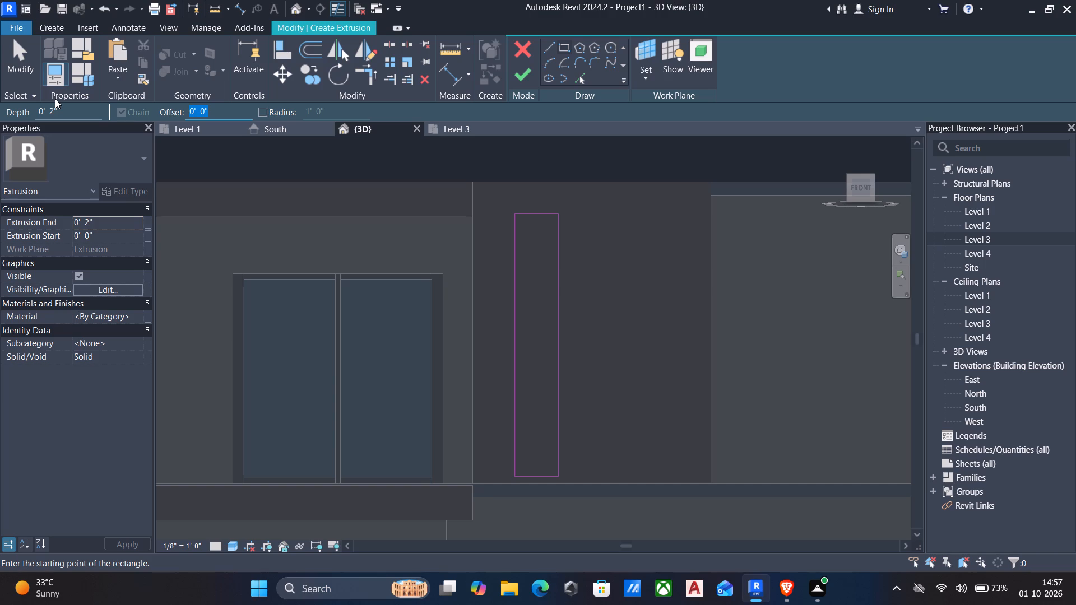
{"action": "type", "text": "3\""}
{"action": "key", "text": "Return"}
{"action": "left_click", "coordinate": [520, 212]}
{"action": "key", "text": "space"}
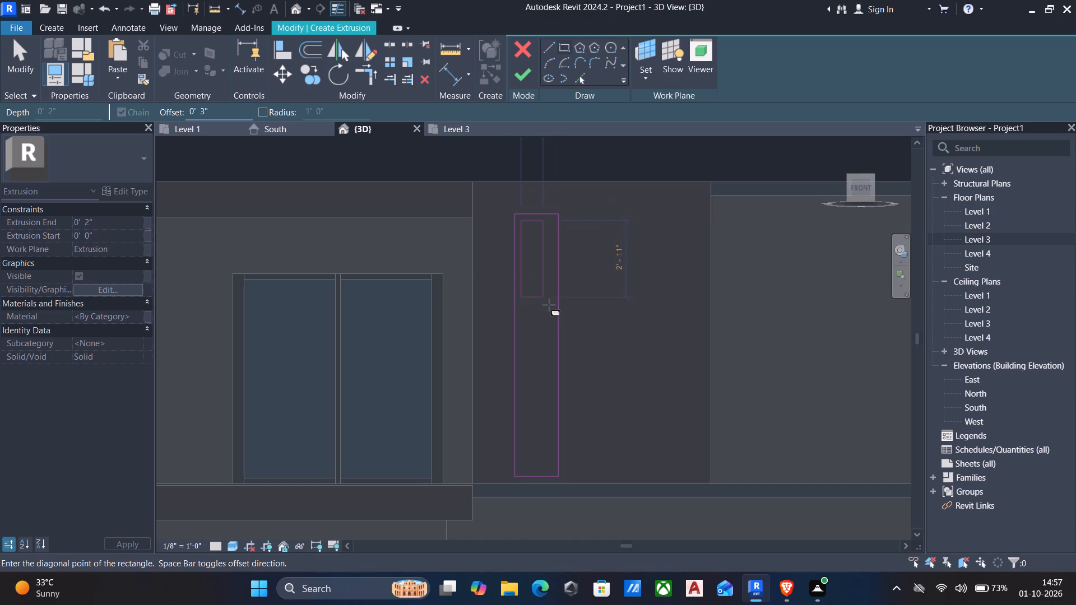
{"action": "left_click", "coordinate": [557, 477]}
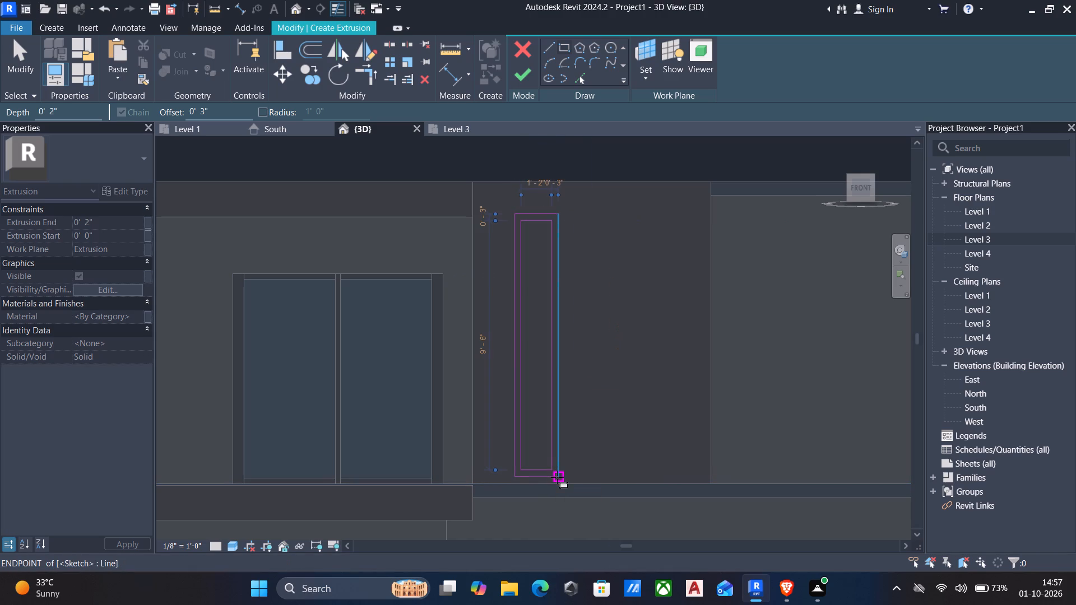
{"action": "key", "text": "Escape"}
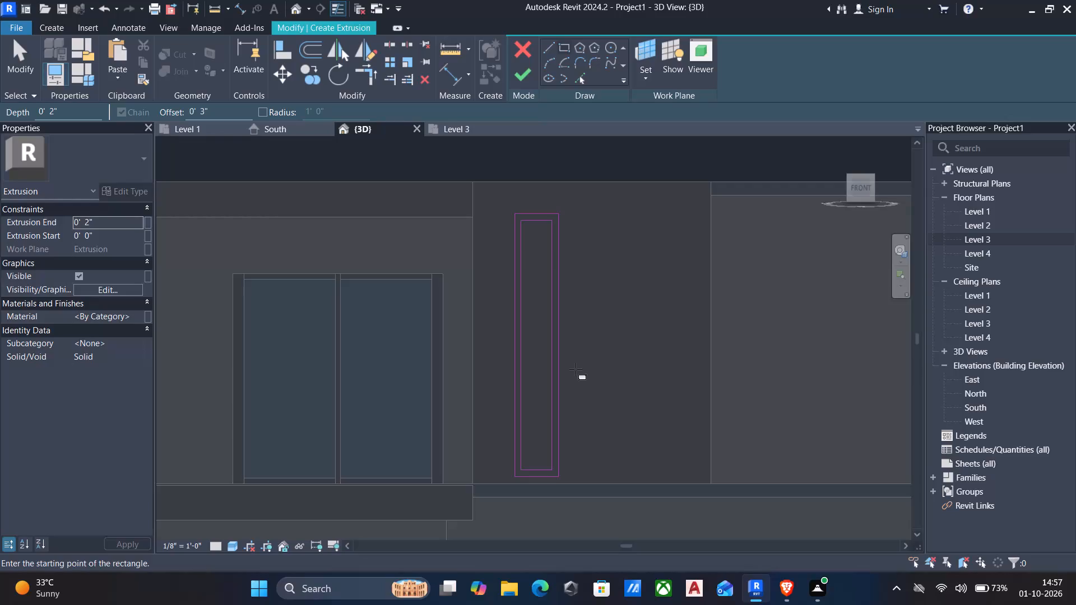
{"action": "key", "text": "Escape"}
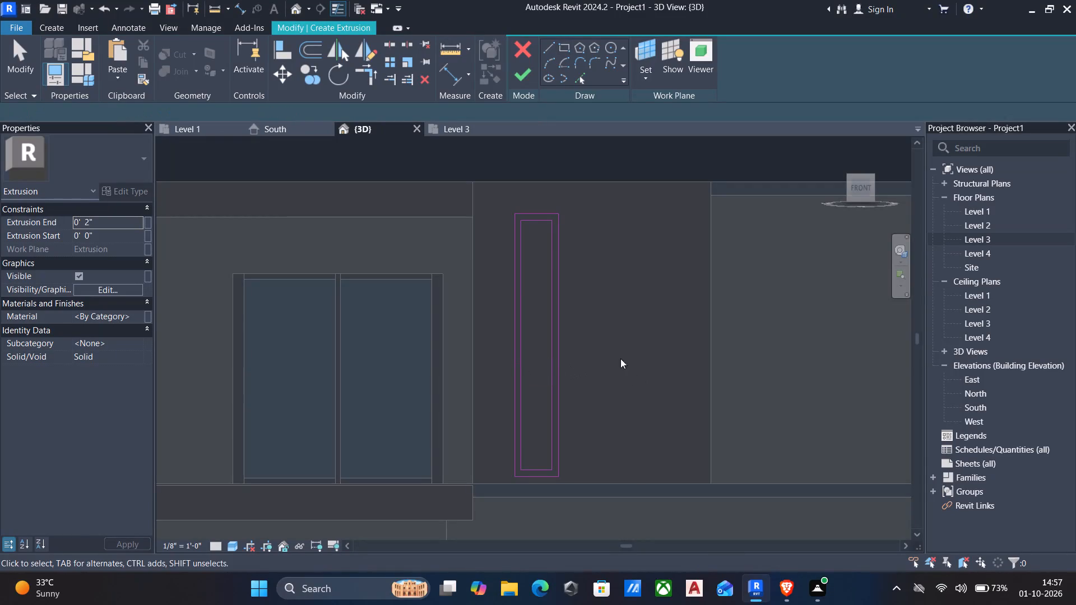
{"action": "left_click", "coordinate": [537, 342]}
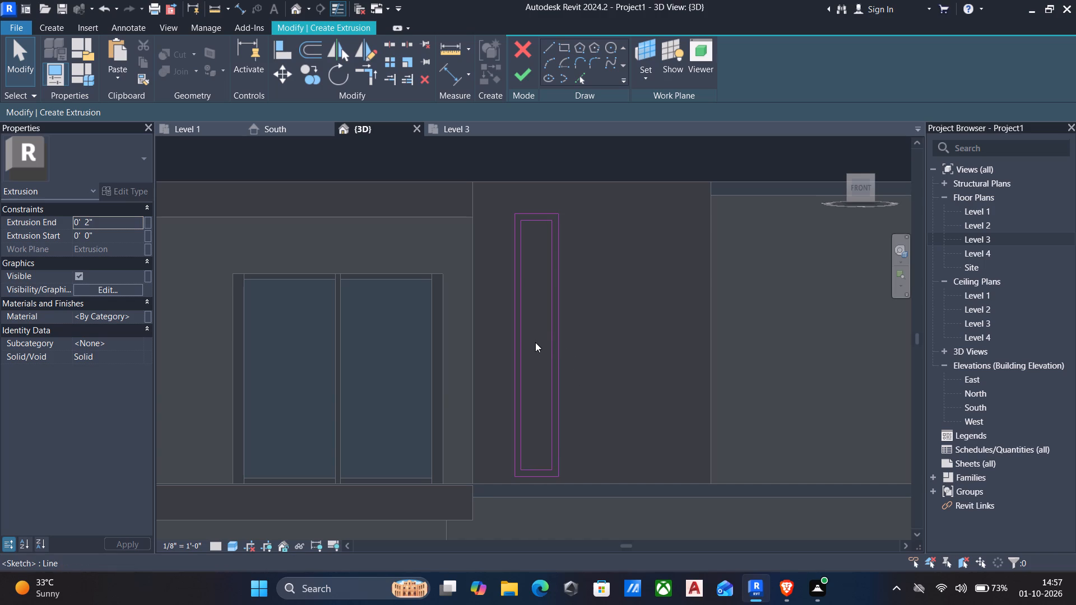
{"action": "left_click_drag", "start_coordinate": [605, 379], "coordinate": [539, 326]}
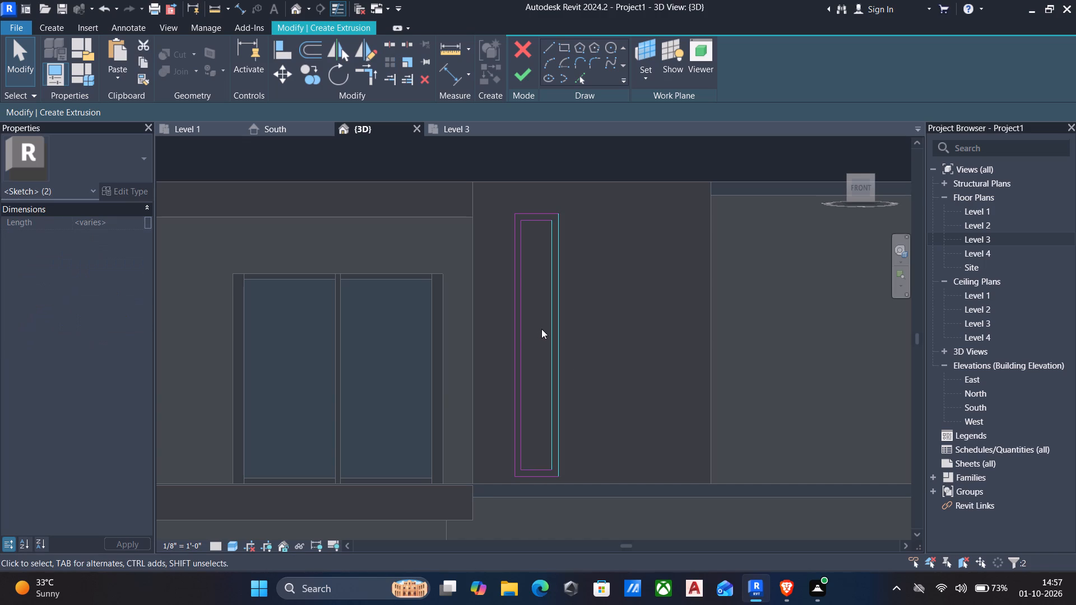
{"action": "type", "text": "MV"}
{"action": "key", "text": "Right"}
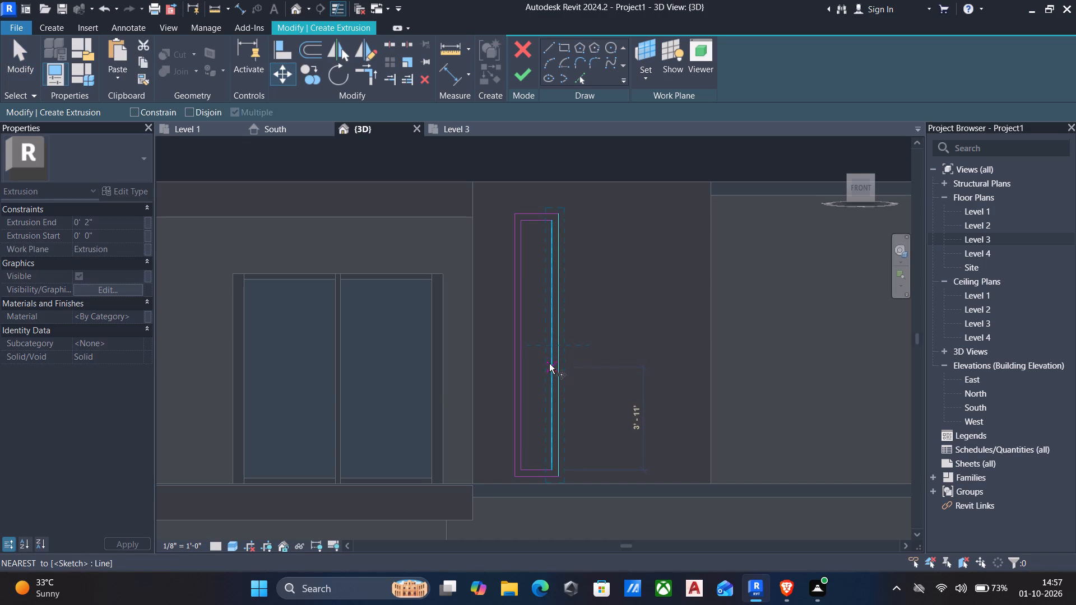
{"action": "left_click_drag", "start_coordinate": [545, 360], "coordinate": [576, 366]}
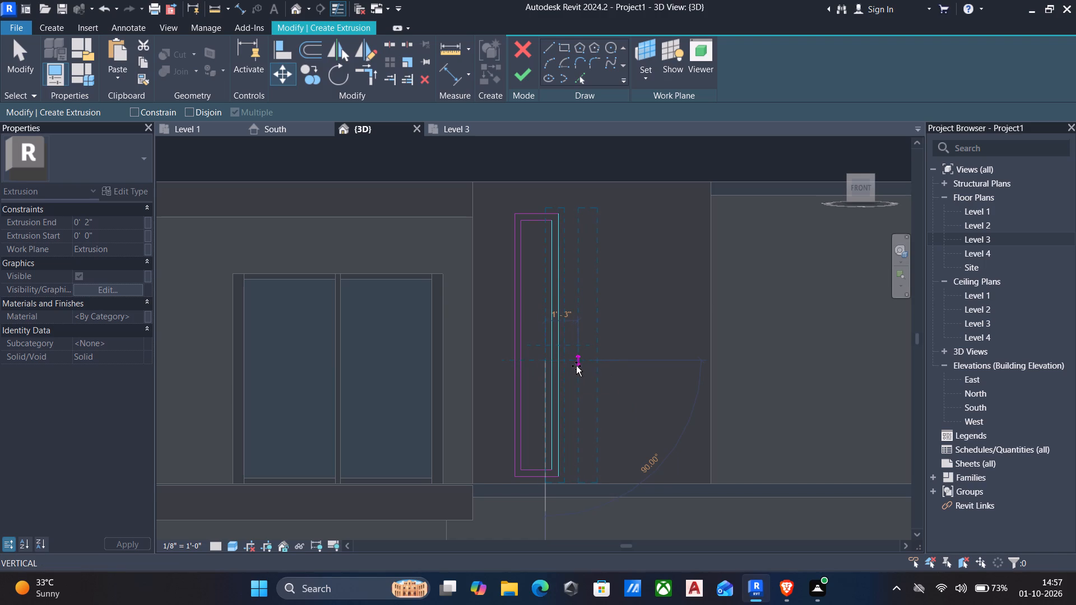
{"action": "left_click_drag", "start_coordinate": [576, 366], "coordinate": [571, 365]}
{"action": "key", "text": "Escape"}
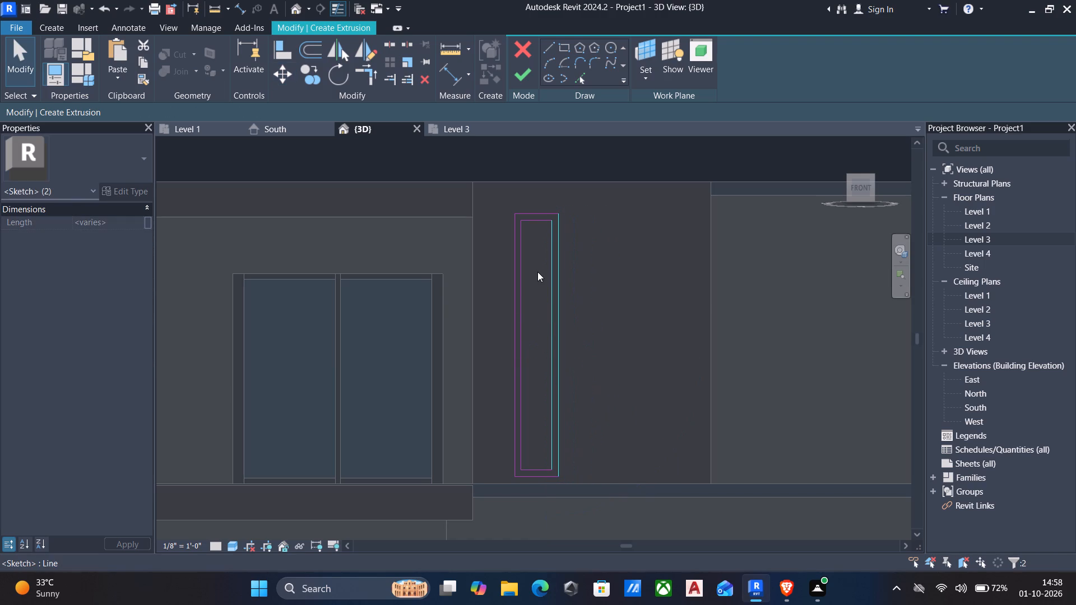
Widen the nested rectangles by nudging their two east vertical lines seven increments eastward together.
{"action": "left_click_drag", "start_coordinate": [541, 278], "coordinate": [631, 345]}
{"action": "left_click_drag", "start_coordinate": [633, 340], "coordinate": [562, 329]}
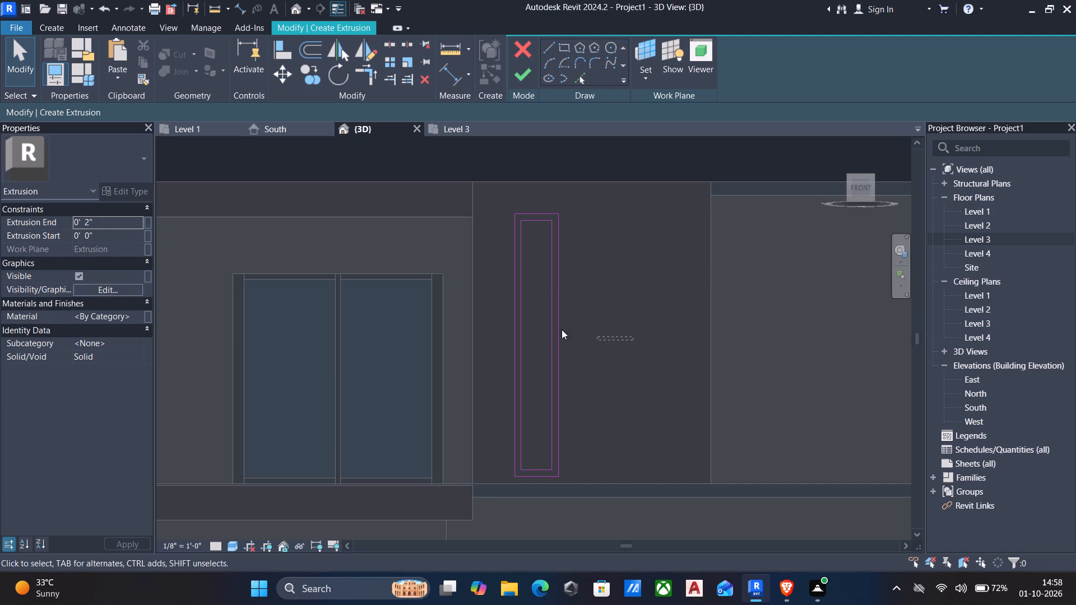
{"action": "left_click_drag", "start_coordinate": [562, 329], "coordinate": [538, 311]}
{"action": "key", "text": "Right"}
{"action": "key", "text": "Right"}
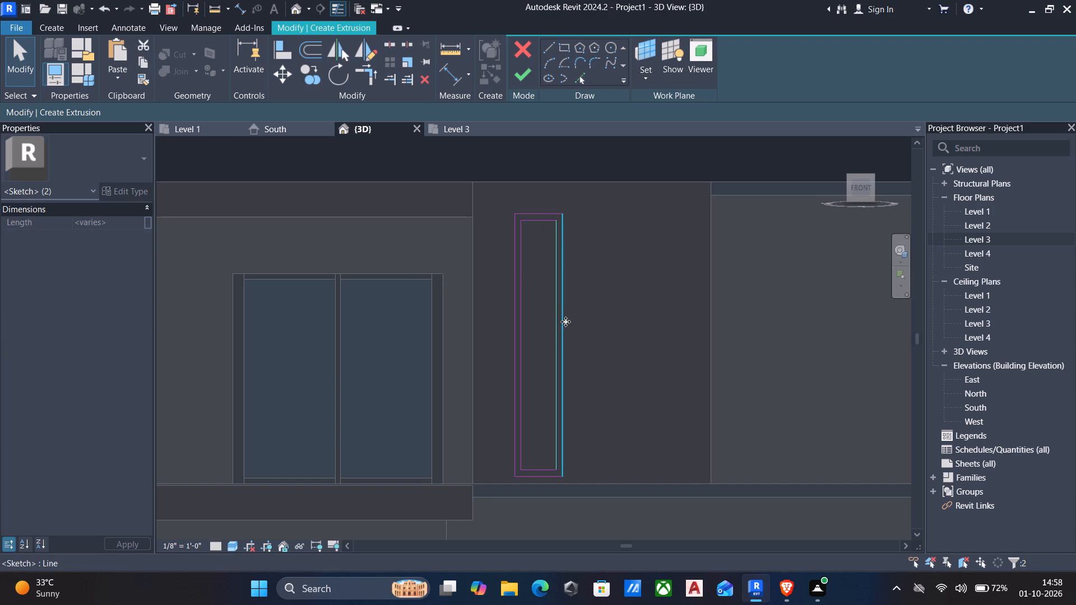
{"action": "key", "text": "Right"}
{"action": "key", "text": "Right"}
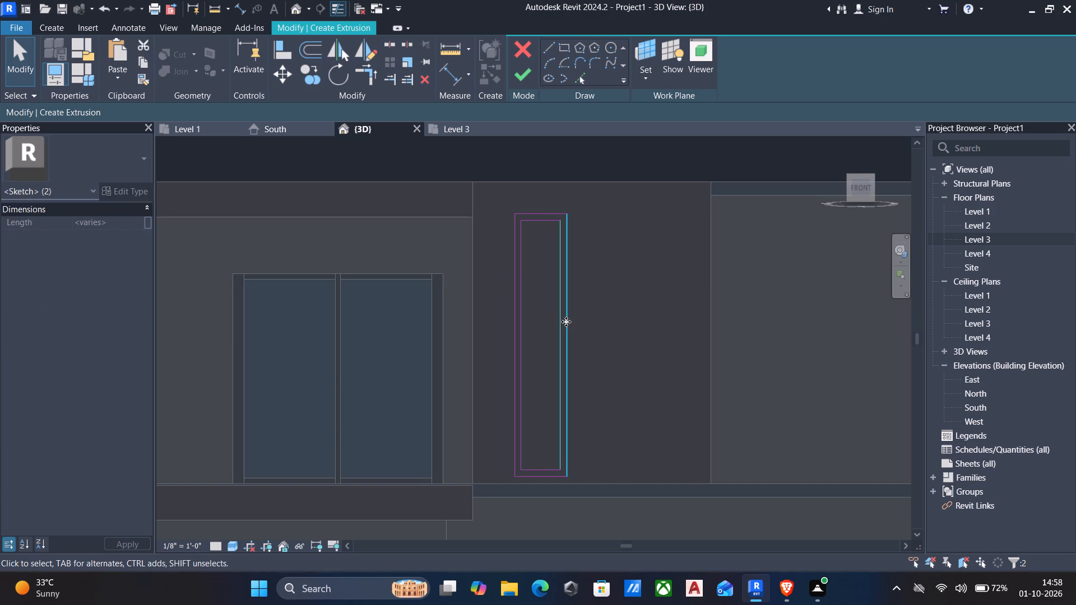
{"action": "key", "text": "Right"}
{"action": "key", "text": "Right"}
{"action": "key", "text": "Right"}
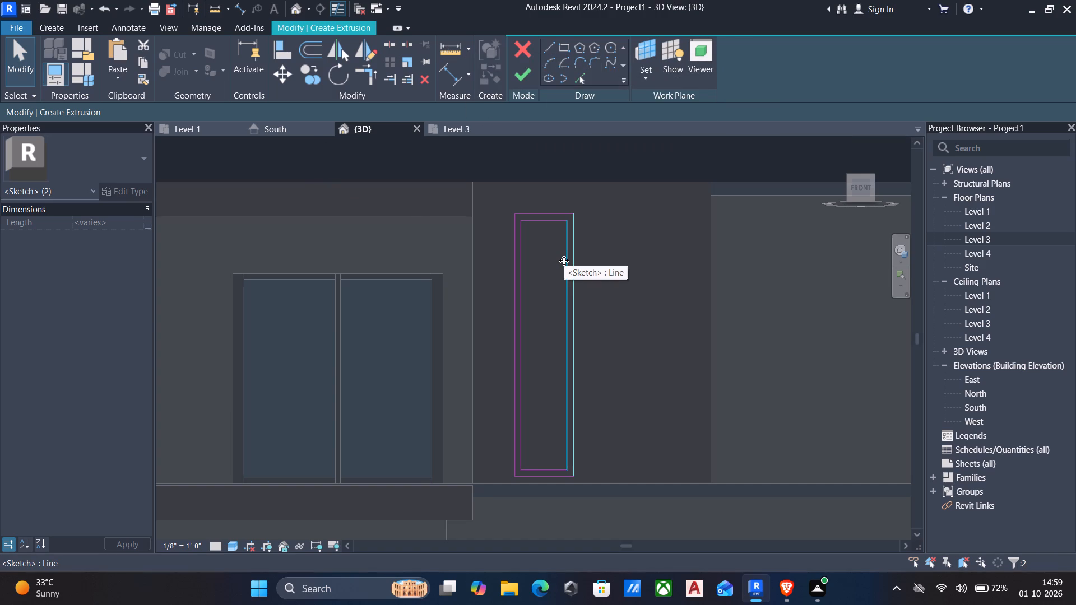
{"action": "scroll", "coordinate": [550, 256], "scroll_direction": "up", "scroll_amount": 1}
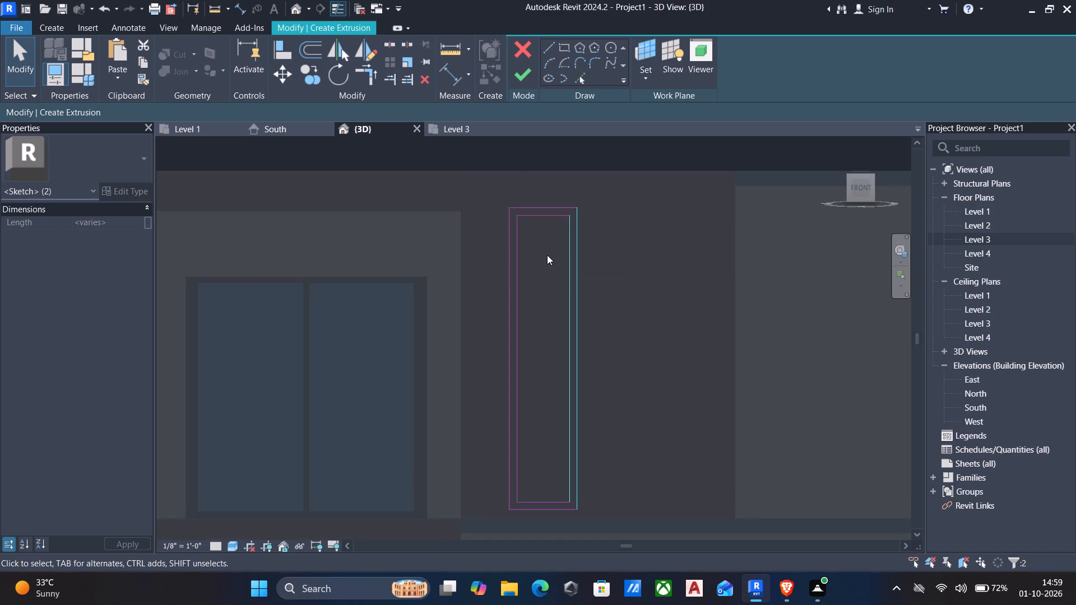
Finish the border sketch, set the extrusion end to 4", and finish the in-place model.
{"action": "left_click", "coordinate": [517, 77]}
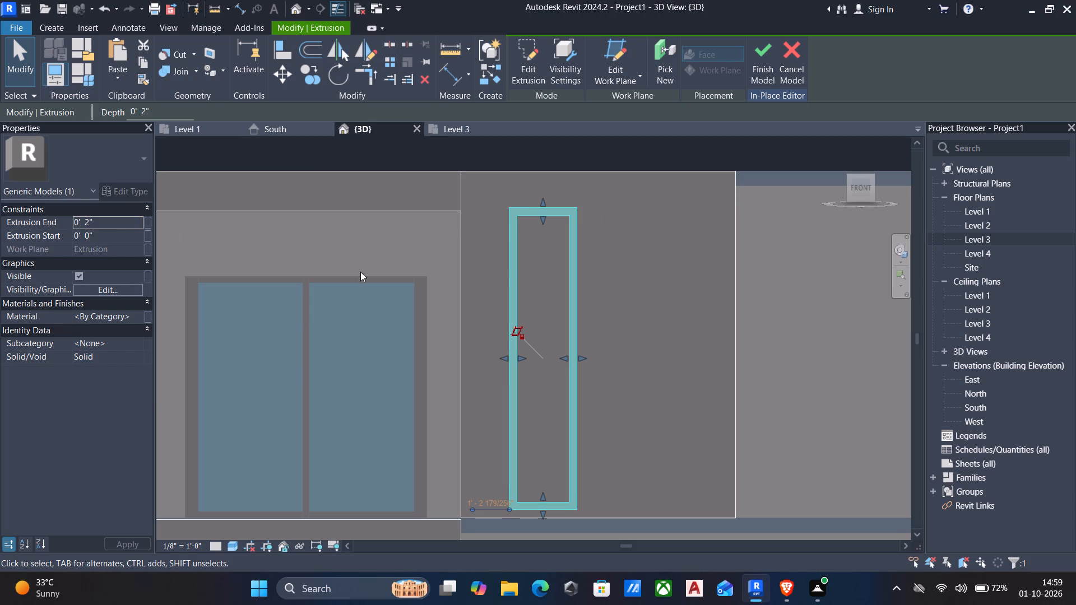
{"action": "left_click", "coordinate": [105, 222]}
{"action": "key", "text": "4"}
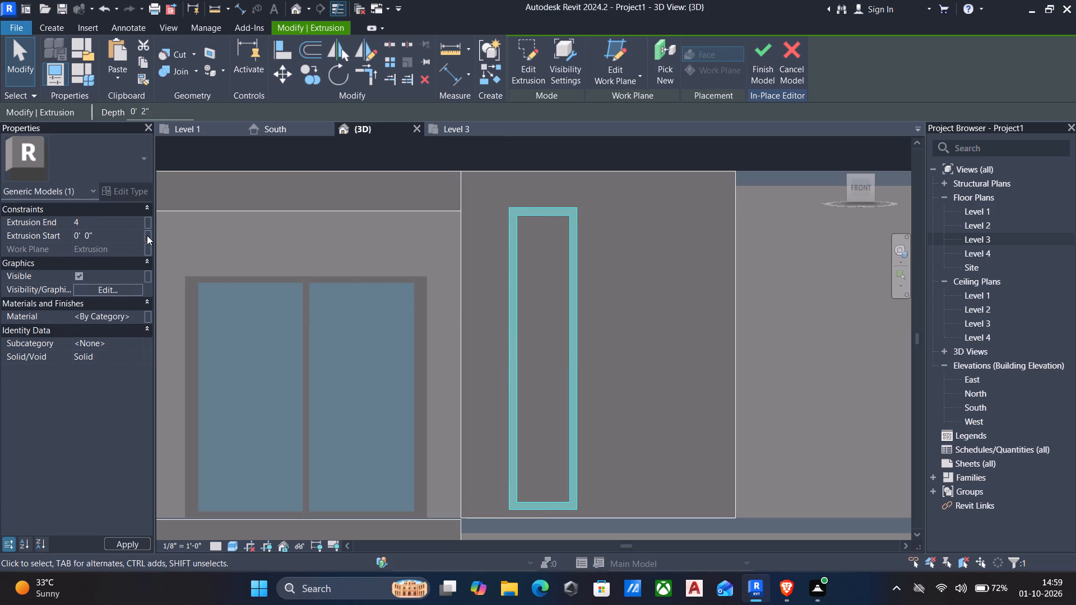
{"action": "key", "text": "shift+quotedbl"}
{"action": "key", "text": "Return"}
{"action": "scroll", "coordinate": [676, 311], "scroll_direction": "down", "scroll_amount": 1}
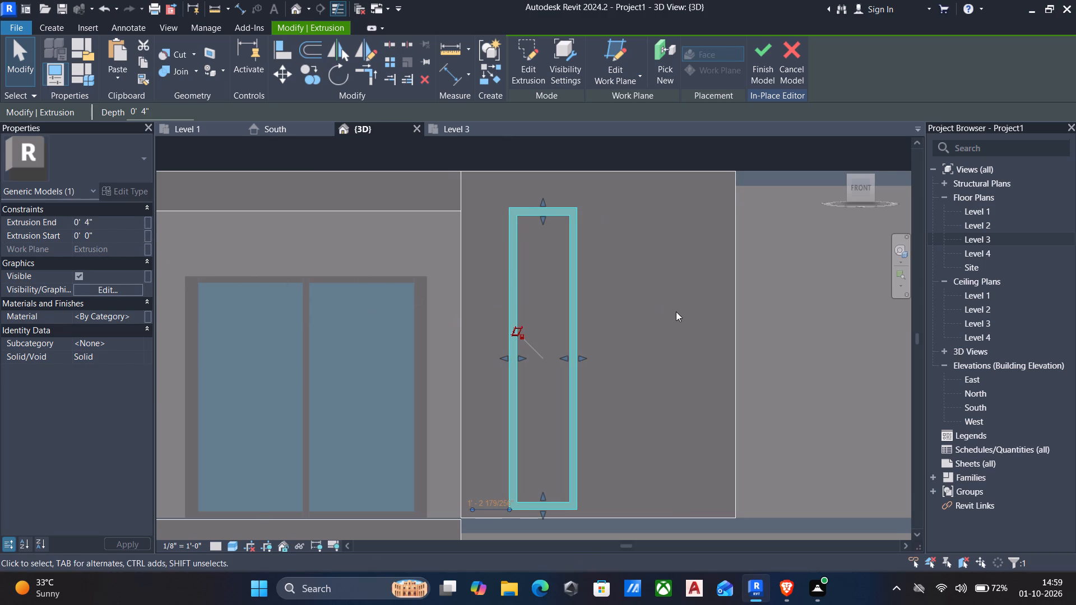
{"action": "middle_click_drag", "start_coordinate": [683, 310], "coordinate": [540, 433], "text": "shift"}
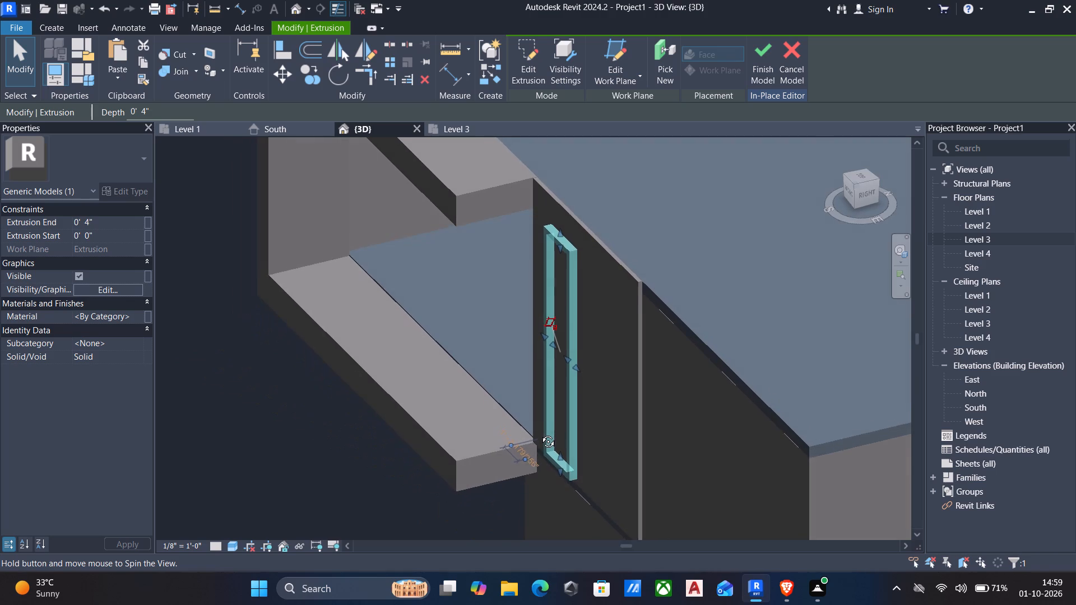
{"action": "middle_click_drag", "start_coordinate": [540, 433], "coordinate": [576, 443], "text": "shift"}
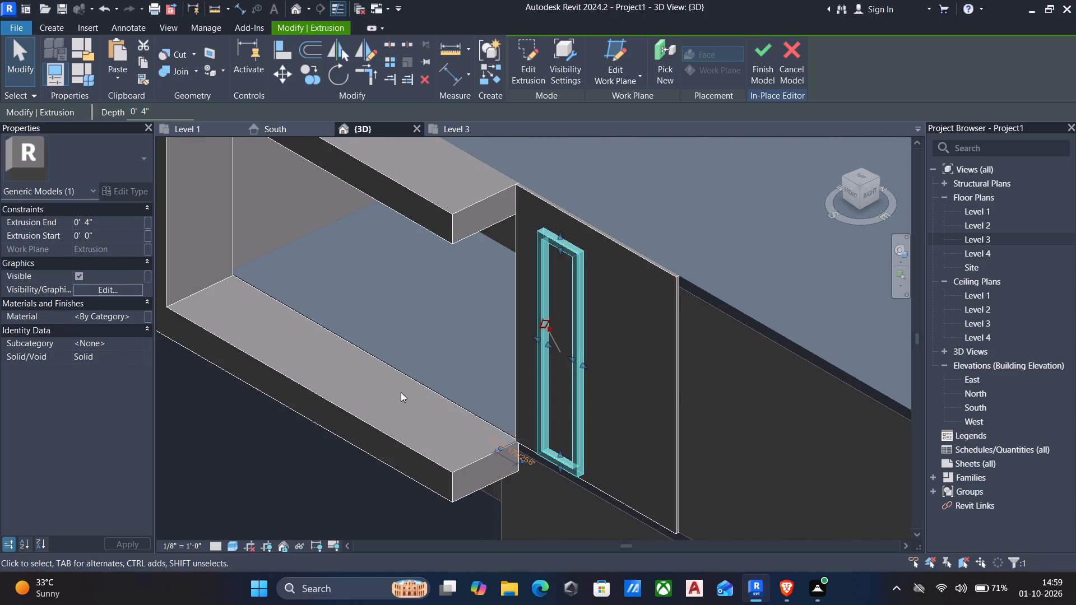
{"action": "left_click", "coordinate": [755, 54]}
Reopen the in-place model and begin a new extrusion with the border's inner bottom ledge as its work plane.
{"action": "scroll", "coordinate": [508, 391], "scroll_direction": "up", "scroll_amount": 2}
{"action": "scroll", "coordinate": [528, 380], "scroll_direction": "up", "scroll_amount": 1, "text": "shift"}
{"action": "middle_click_drag", "start_coordinate": [536, 377], "coordinate": [590, 380], "text": "shift"}
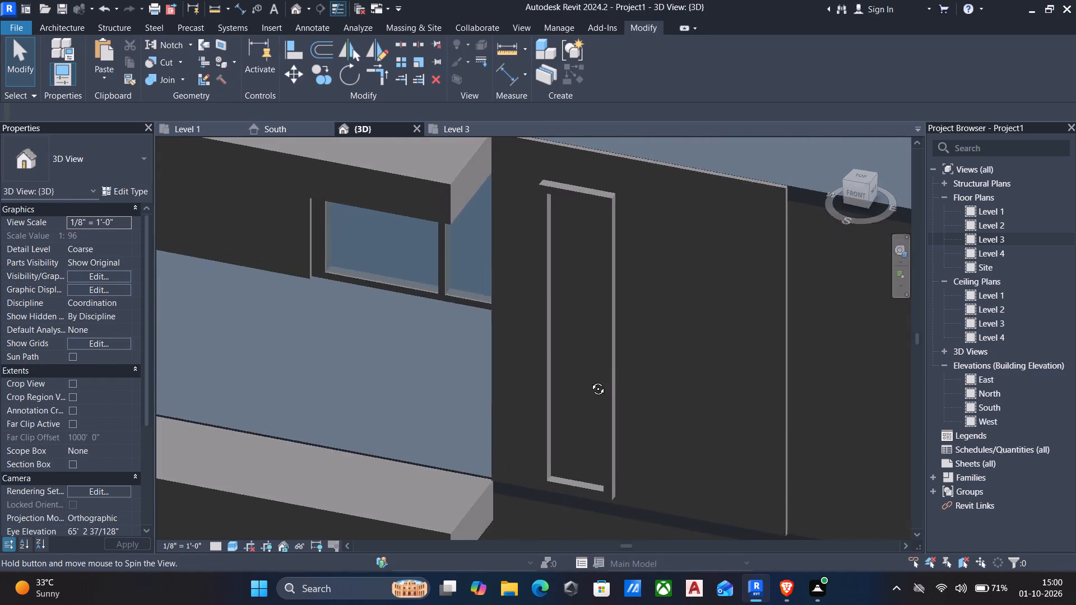
{"action": "middle_click_drag", "start_coordinate": [590, 380], "coordinate": [559, 412], "text": "shift"}
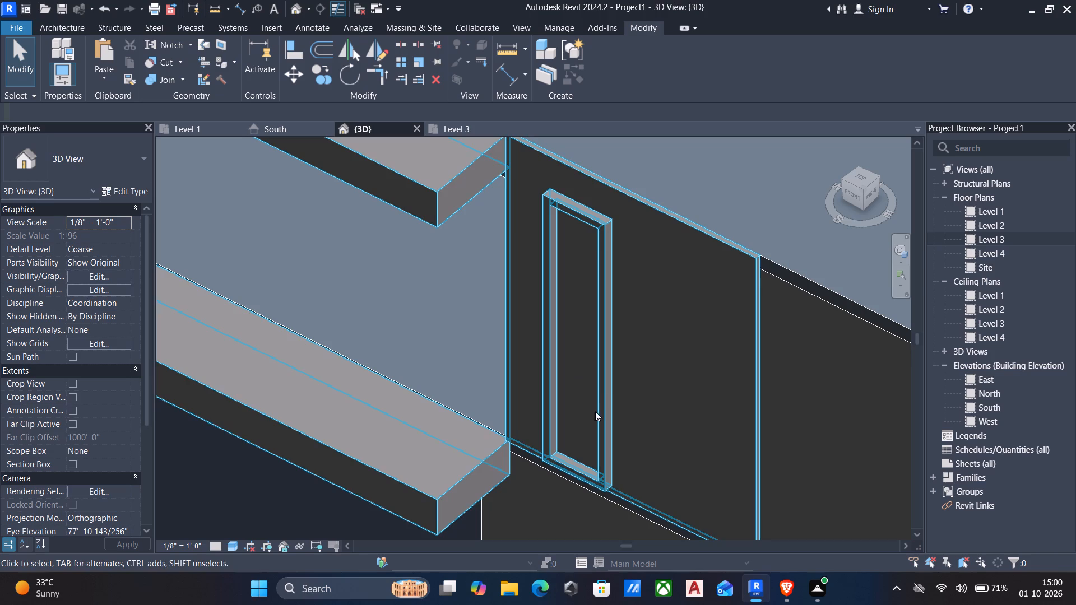
{"action": "left_click", "coordinate": [571, 463]}
{"action": "left_click", "coordinate": [610, 71]}
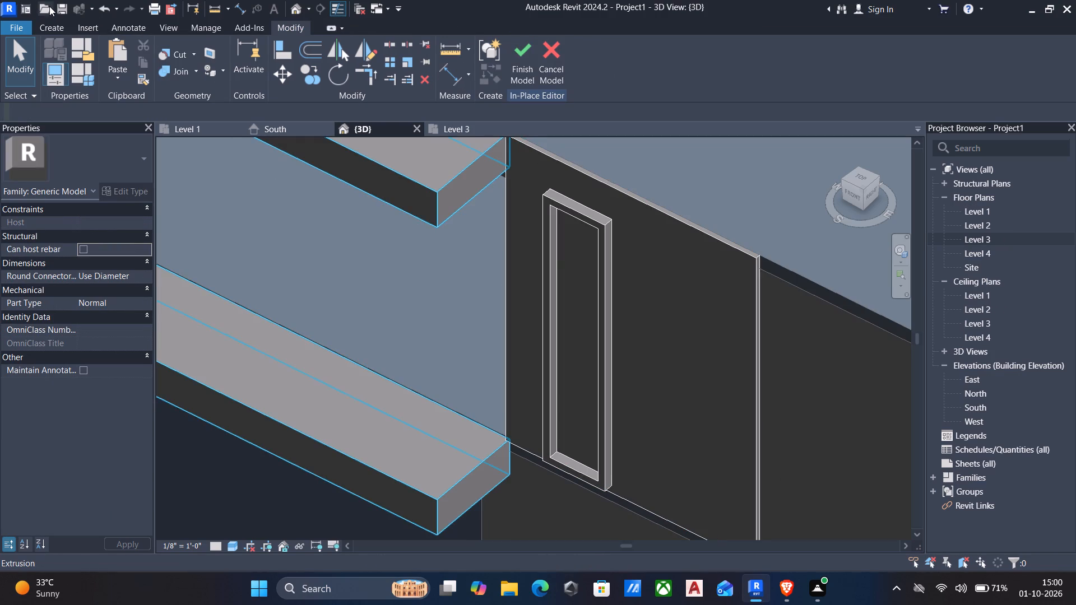
{"action": "left_click", "coordinate": [53, 27]}
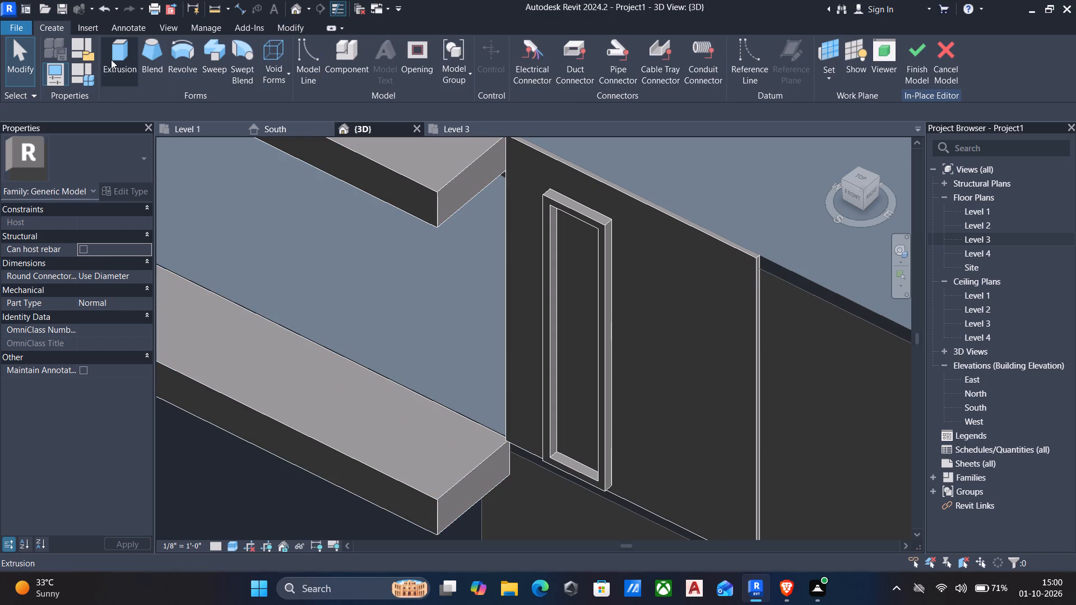
{"action": "left_click", "coordinate": [111, 59]}
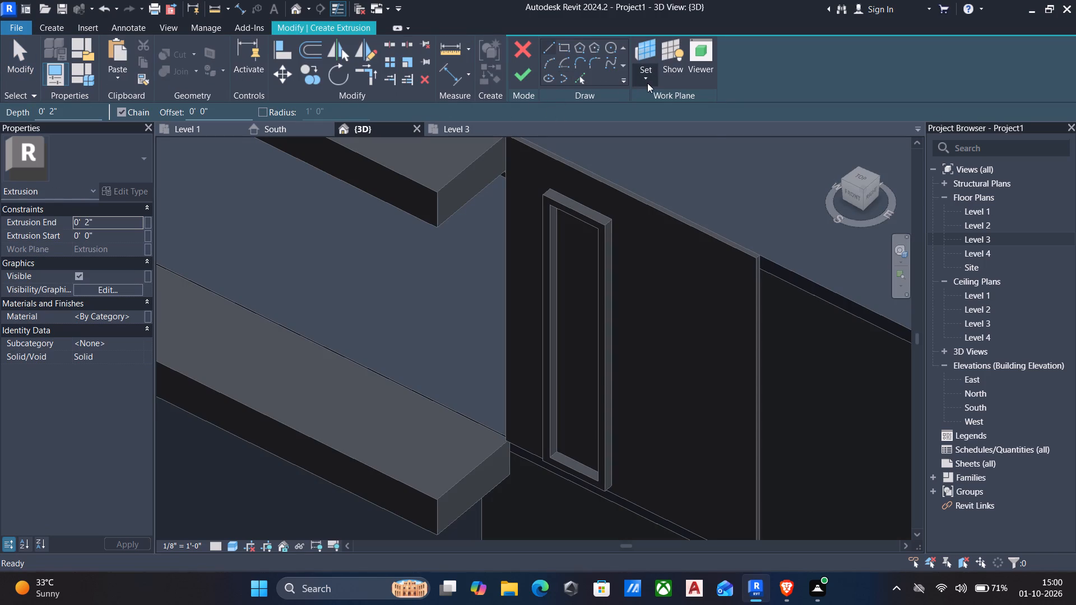
{"action": "left_click", "coordinate": [647, 83]}
{"action": "left_click", "coordinate": [679, 132]}
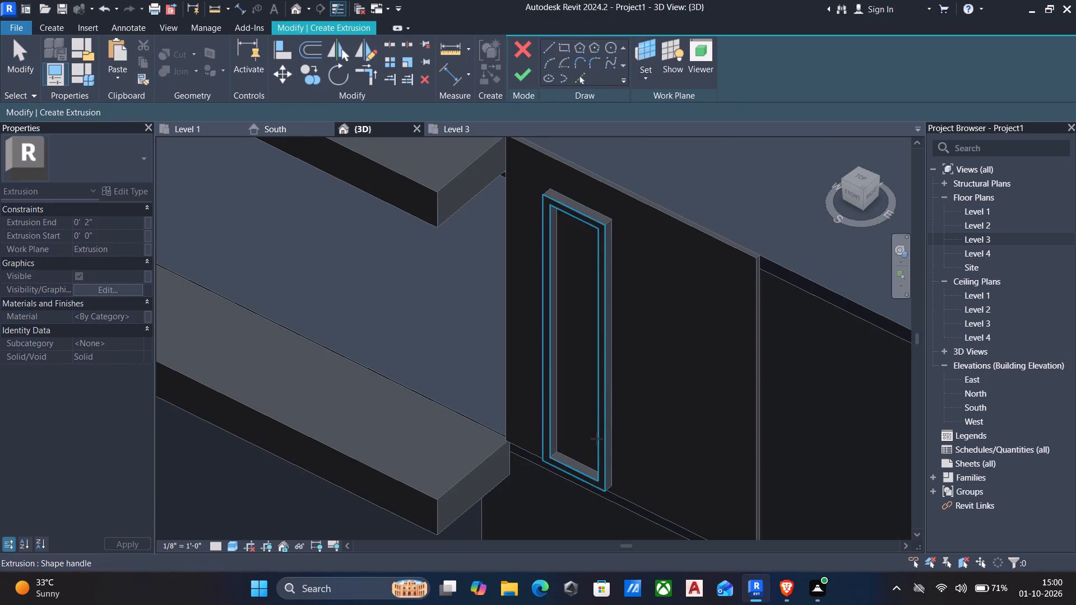
{"action": "scroll", "coordinate": [585, 443], "scroll_direction": "up", "scroll_amount": 6}
{"action": "left_click", "coordinate": [550, 483]}
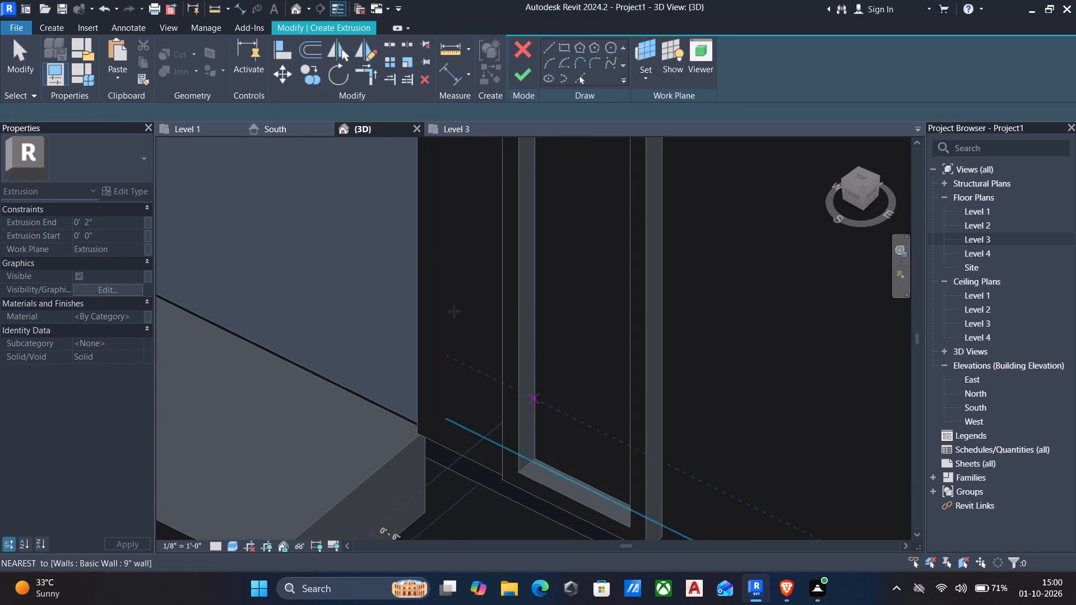
Sketch a small square about 1 1/4" on each side near the west end of the border's inner bottom ledge.
{"action": "left_click", "coordinate": [562, 50]}
{"action": "middle_click_drag", "start_coordinate": [481, 513], "coordinate": [493, 471]}
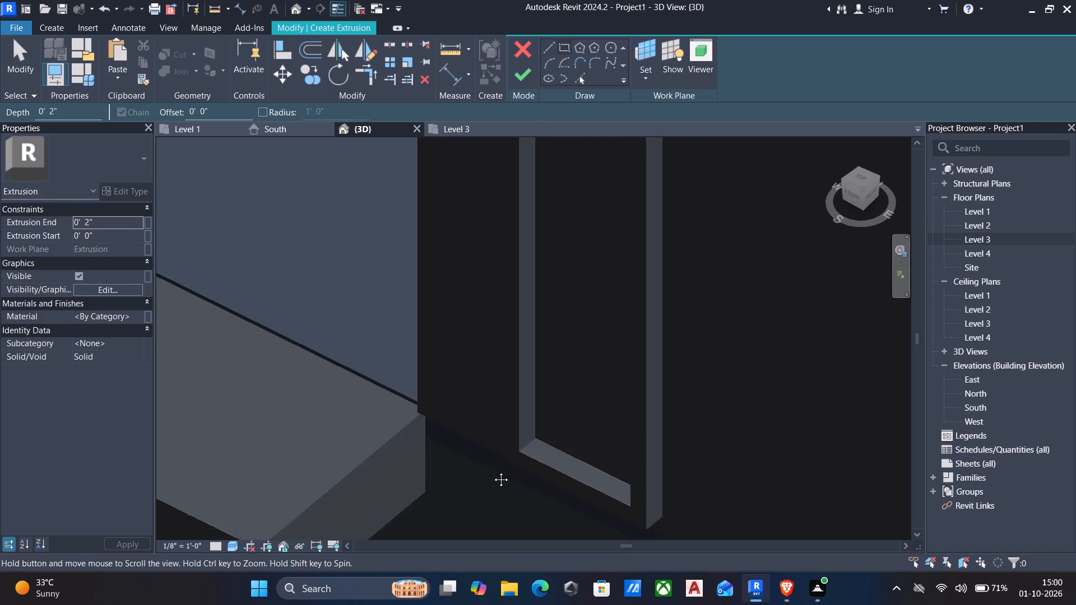
{"action": "middle_click_drag", "start_coordinate": [493, 471], "coordinate": [520, 452]}
{"action": "scroll", "coordinate": [567, 415], "scroll_direction": "up", "scroll_amount": 9}
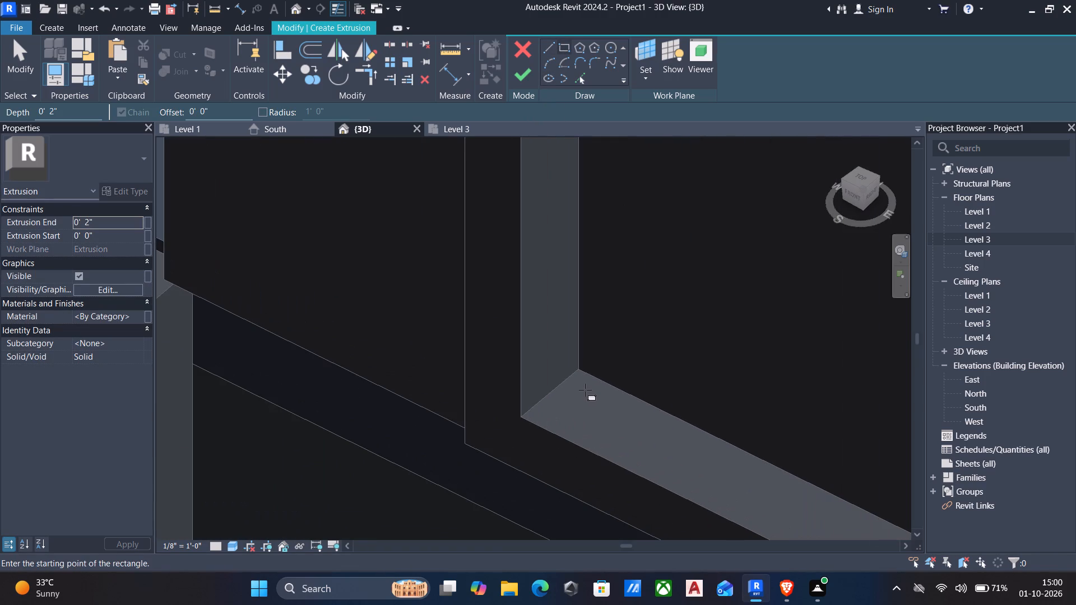
{"action": "scroll", "coordinate": [584, 393], "scroll_direction": "up", "scroll_amount": 4}
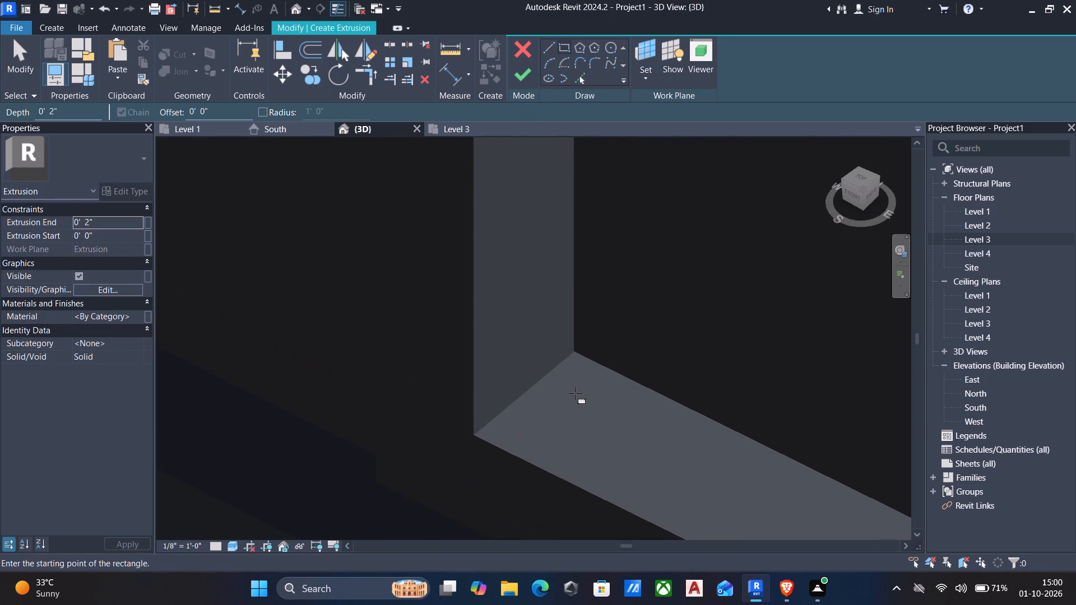
{"action": "left_click", "coordinate": [554, 384]}
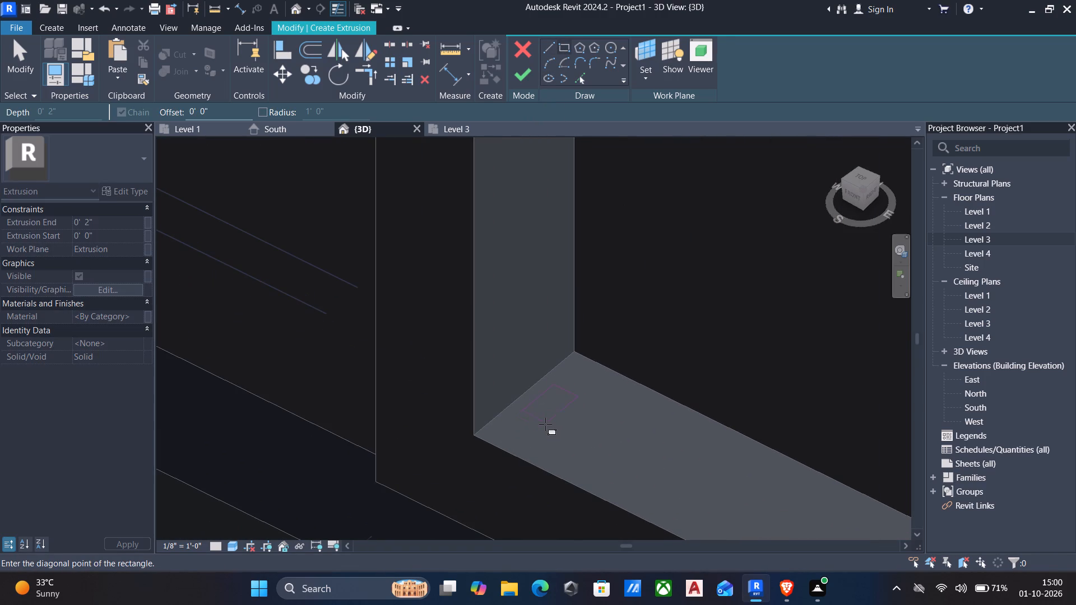
{"action": "scroll", "coordinate": [549, 424], "scroll_direction": "up", "scroll_amount": 4}
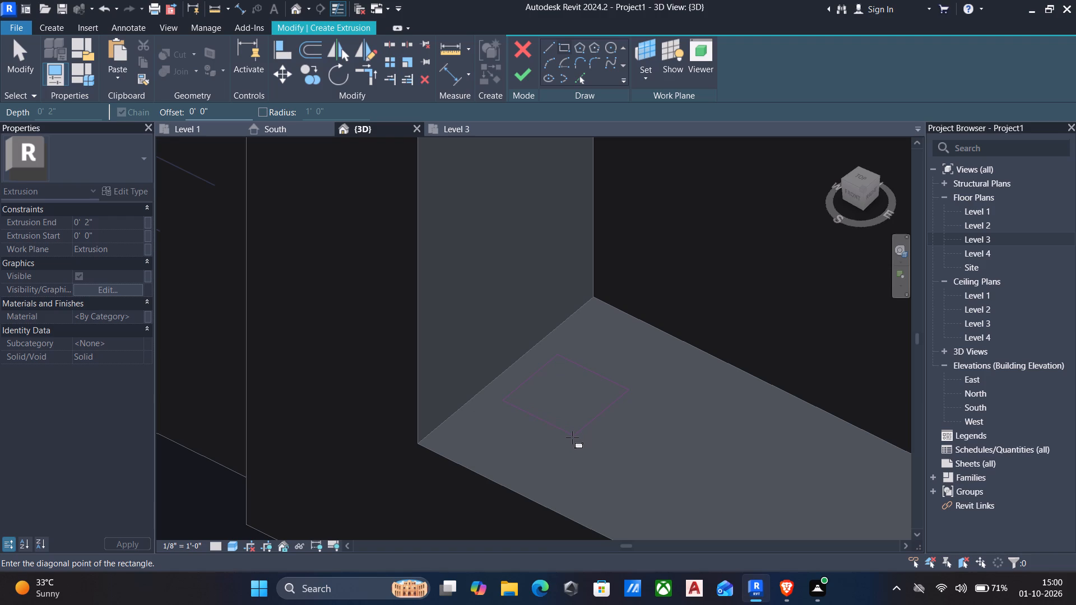
{"action": "left_click", "coordinate": [572, 438]}
Nudge the small square two increments eastward along the border's bottom ledge.
{"action": "scroll", "coordinate": [632, 439], "scroll_direction": "down", "scroll_amount": 2}
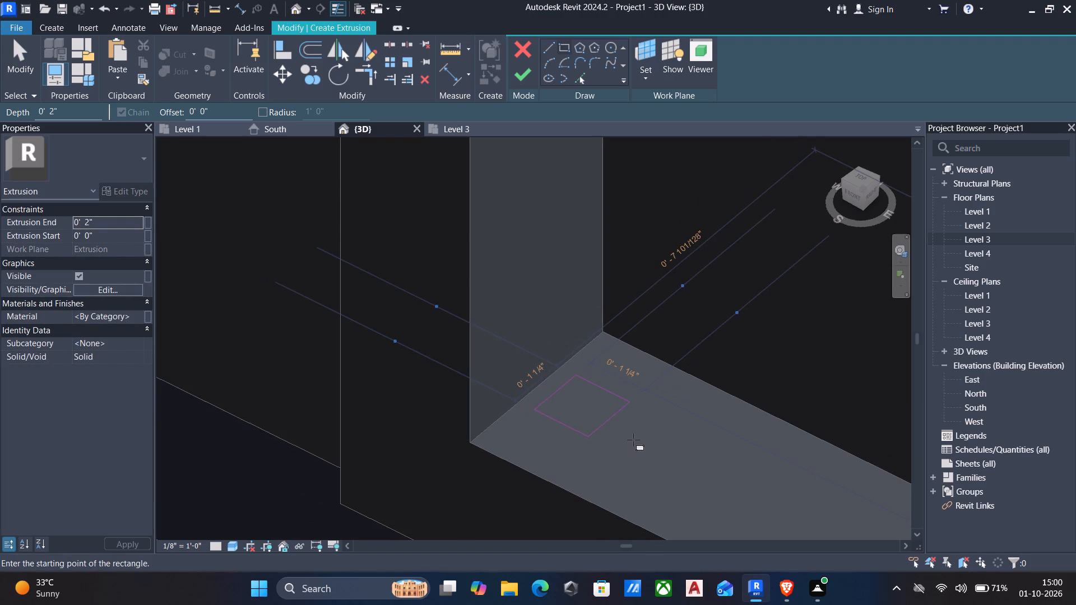
{"action": "key", "text": "Escape"}
{"action": "scroll", "coordinate": [573, 455], "scroll_direction": "down", "scroll_amount": 4}
{"action": "middle_click_drag", "start_coordinate": [441, 452], "coordinate": [472, 452], "text": "shift"}
{"action": "scroll", "coordinate": [472, 452], "scroll_direction": "down", "scroll_amount": 3}
{"action": "middle_click_drag", "start_coordinate": [545, 444], "coordinate": [503, 383]}
{"action": "scroll", "coordinate": [511, 410], "scroll_direction": "down", "scroll_amount": 2}
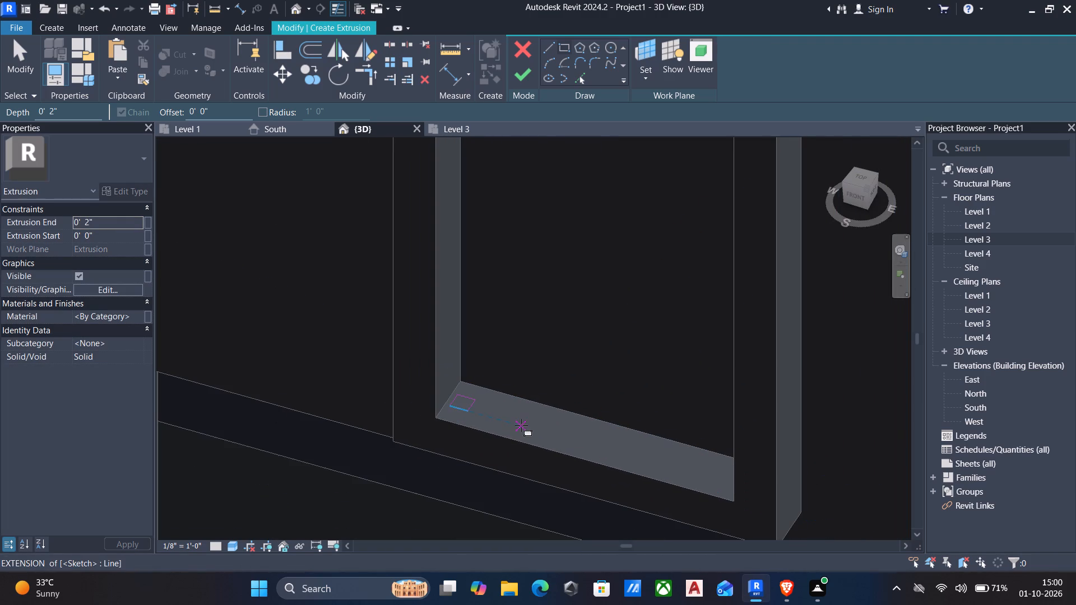
{"action": "key", "text": "Escape"}
{"action": "left_click_drag", "start_coordinate": [477, 417], "coordinate": [433, 384]}
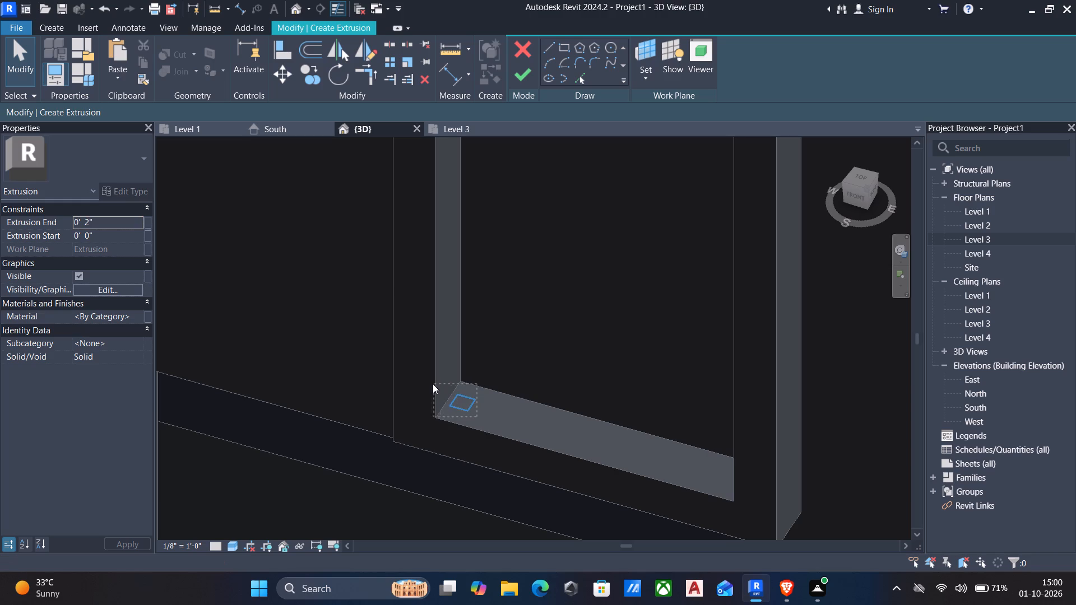
{"action": "left_click_drag", "start_coordinate": [433, 384], "coordinate": [432, 384]}
{"action": "key", "text": "Right"}
{"action": "key", "text": "Right"}
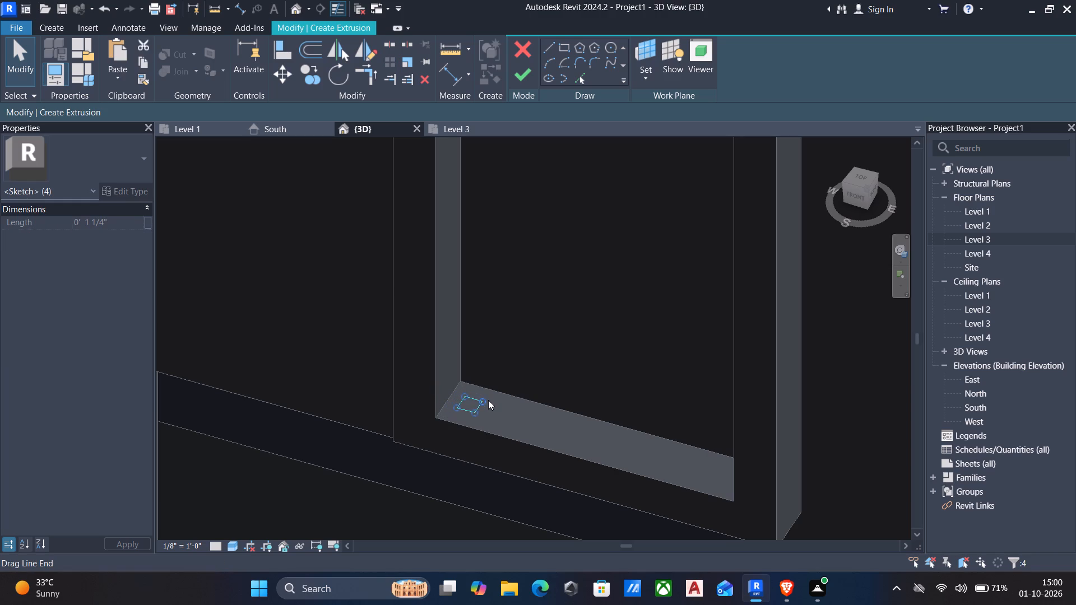
{"action": "key", "text": "Escape"}
Copy the small square three times eastward along the ledge at 3" spacing, using multiple copies.
{"action": "left_click_drag", "start_coordinate": [445, 380], "coordinate": [511, 430]}
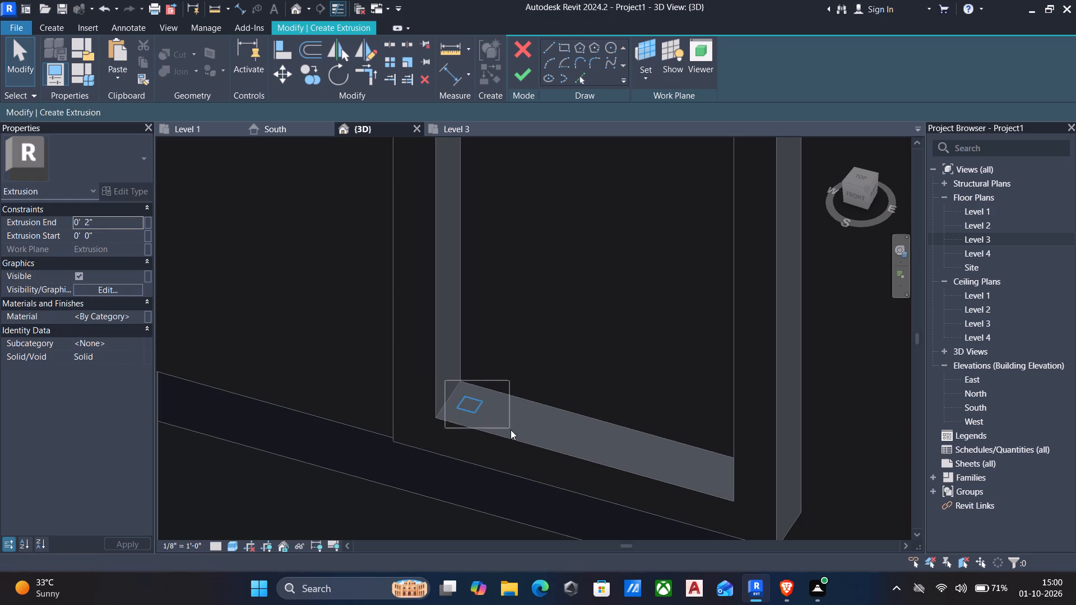
{"action": "left_click_drag", "start_coordinate": [511, 430], "coordinate": [522, 439]}
{"action": "type", "text": "CO"}
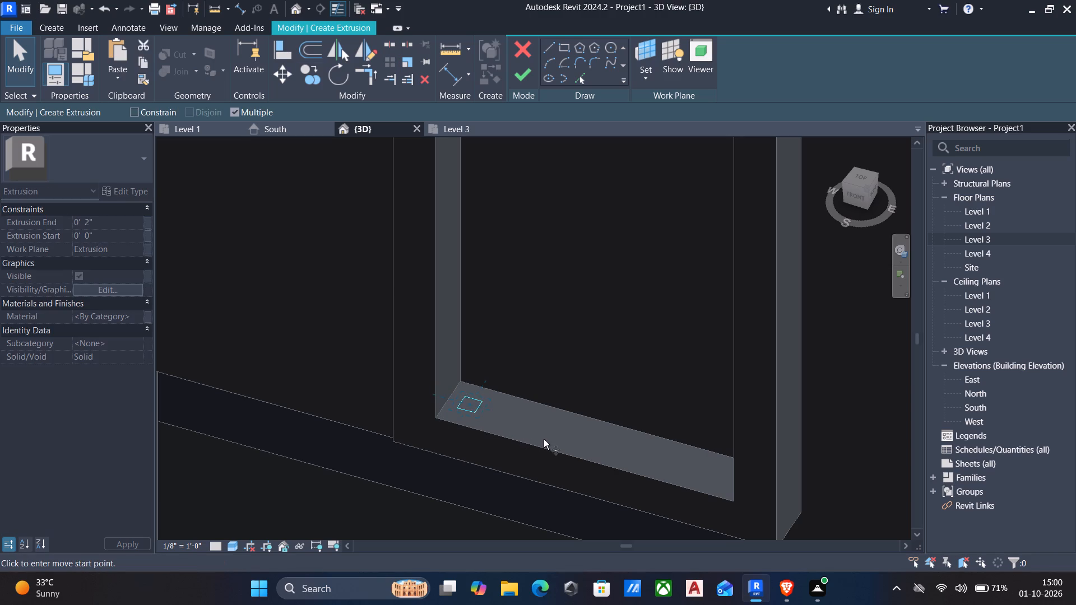
{"action": "scroll", "coordinate": [430, 395], "scroll_direction": "up", "scroll_amount": 4}
{"action": "scroll", "coordinate": [474, 417], "scroll_direction": "up", "scroll_amount": 3}
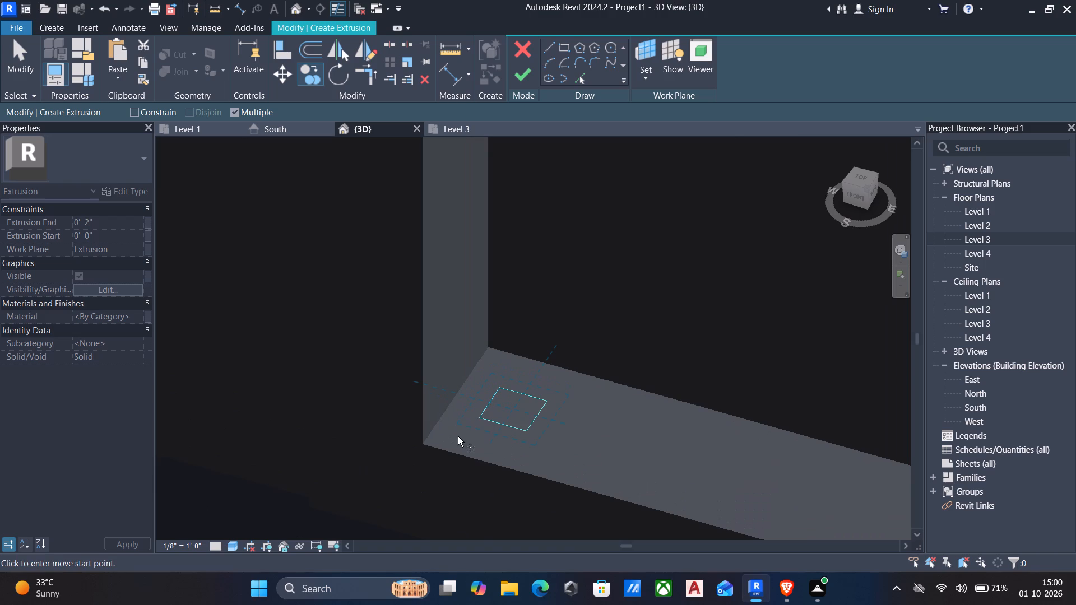
{"action": "left_click", "coordinate": [476, 416]}
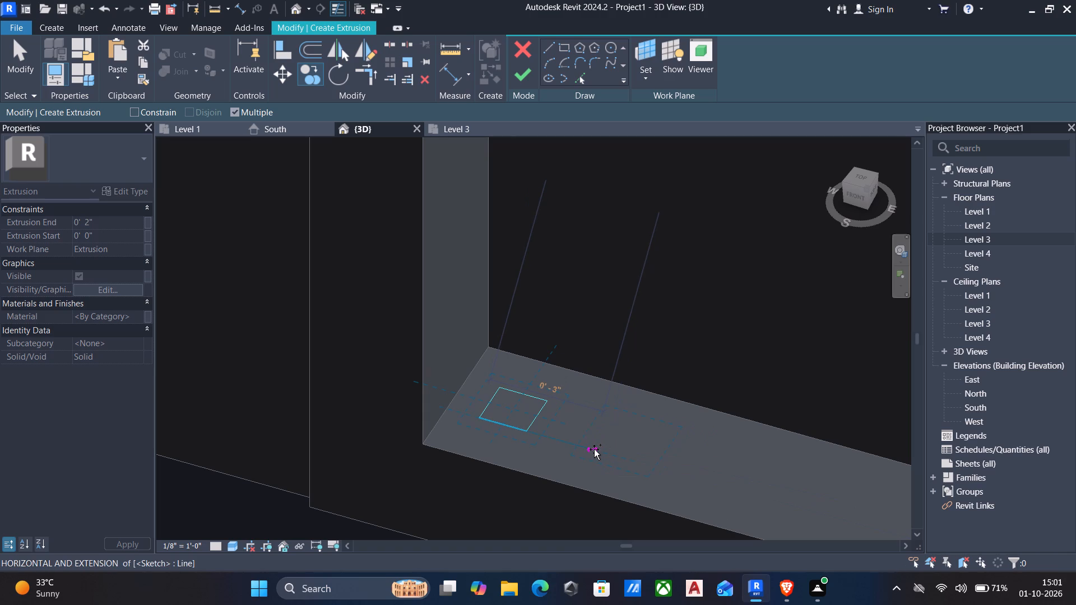
{"action": "left_click", "coordinate": [594, 449]}
{"action": "middle_click_drag", "start_coordinate": [643, 463], "coordinate": [566, 406]}
{"action": "scroll", "coordinate": [566, 406], "scroll_direction": "up", "scroll_amount": 1}
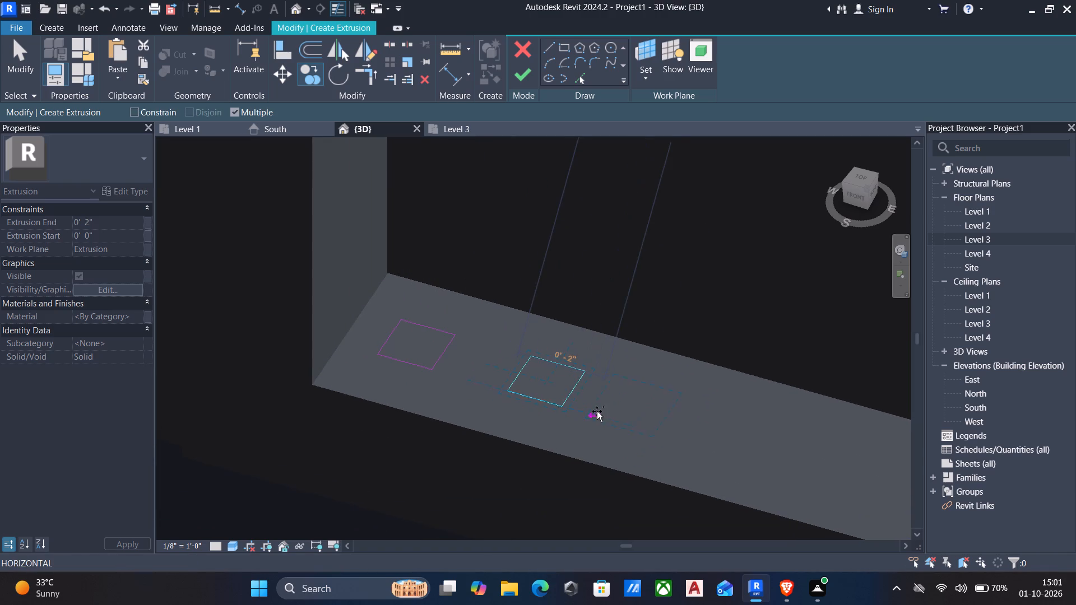
{"action": "left_click", "coordinate": [638, 424]}
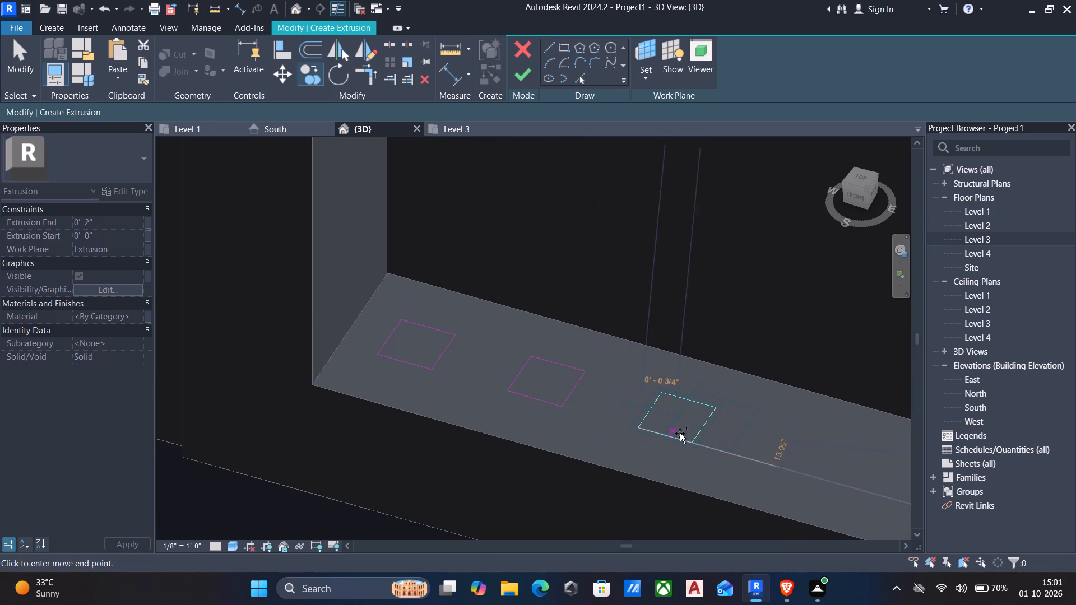
{"action": "middle_click_drag", "start_coordinate": [693, 437], "coordinate": [622, 411]}
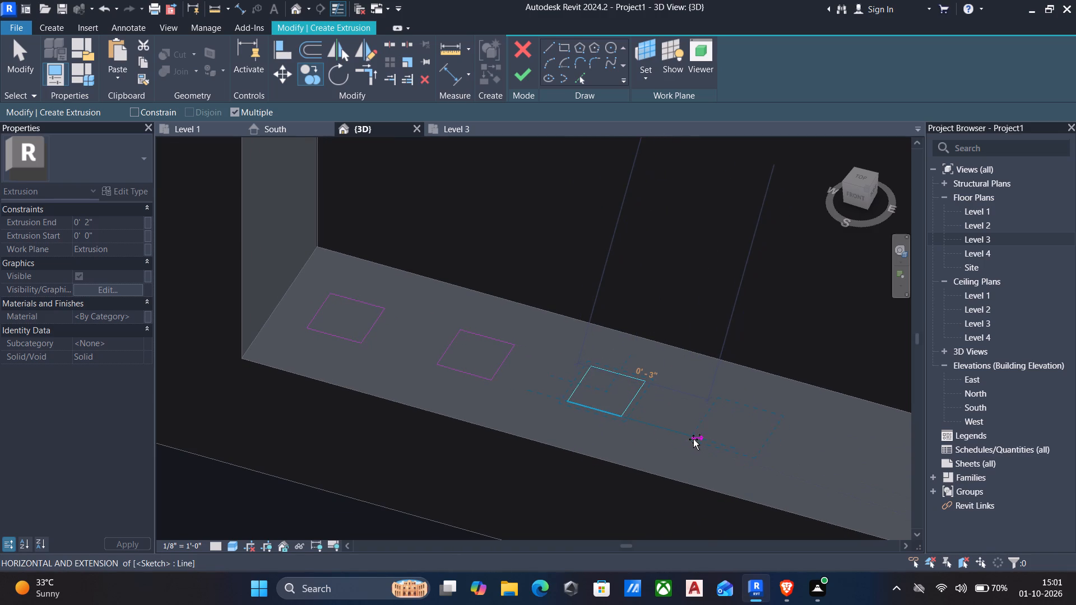
{"action": "left_click", "coordinate": [693, 439]}
Constrain the copy direction and place three more squares eastward at 3" spacing toward the ledge's east end.
{"action": "middle_click_drag", "start_coordinate": [693, 439], "coordinate": [587, 394]}
{"action": "scroll", "coordinate": [618, 403], "scroll_direction": "down", "scroll_amount": 1}
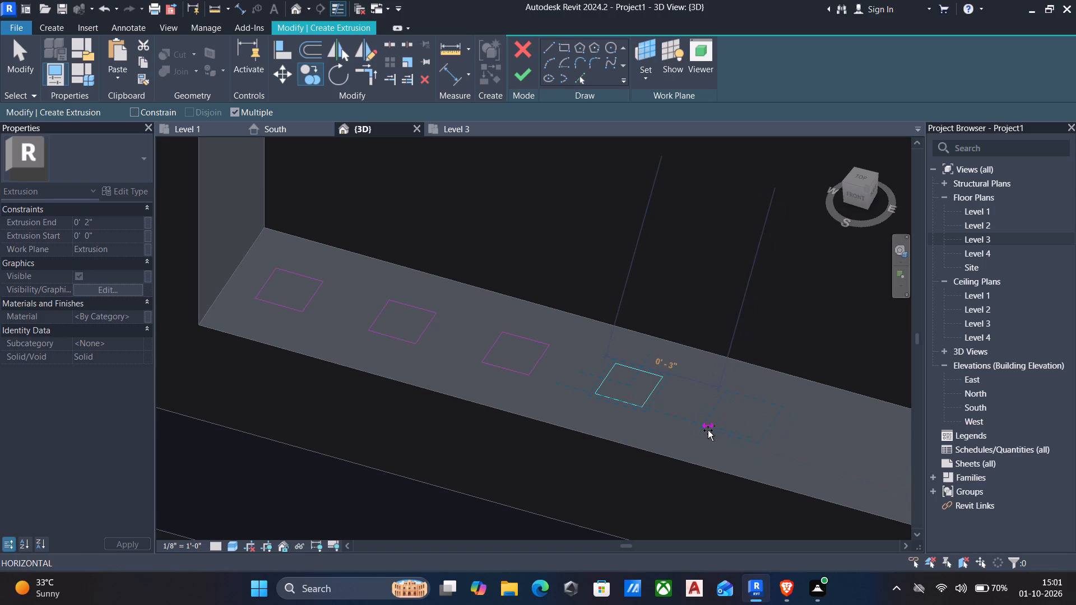
{"action": "left_click", "coordinate": [134, 110]}
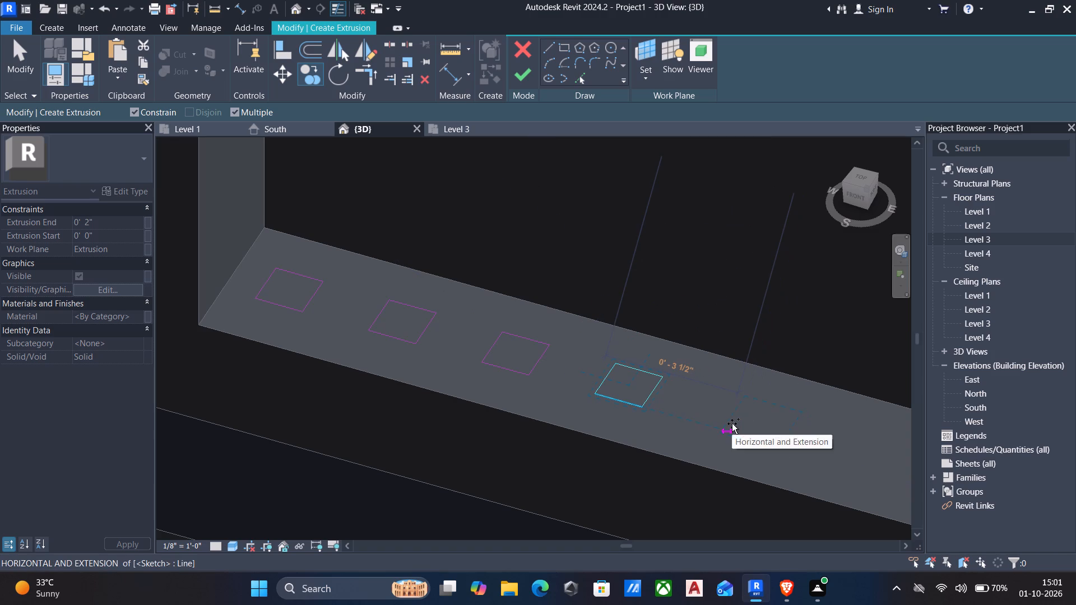
{"action": "left_click", "coordinate": [709, 418]}
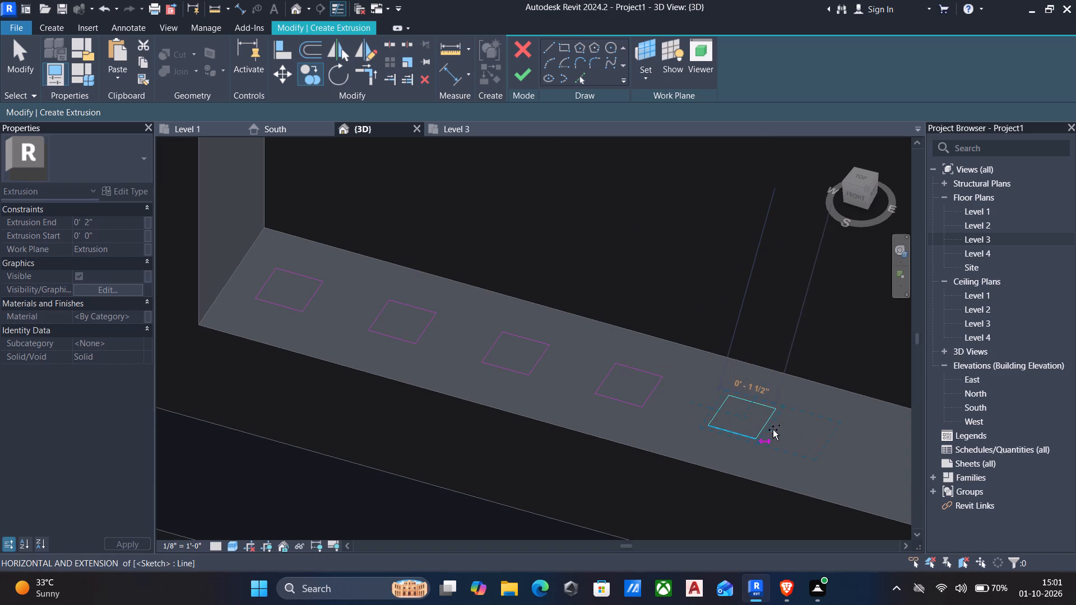
{"action": "middle_click_drag", "start_coordinate": [800, 425], "coordinate": [600, 324]}
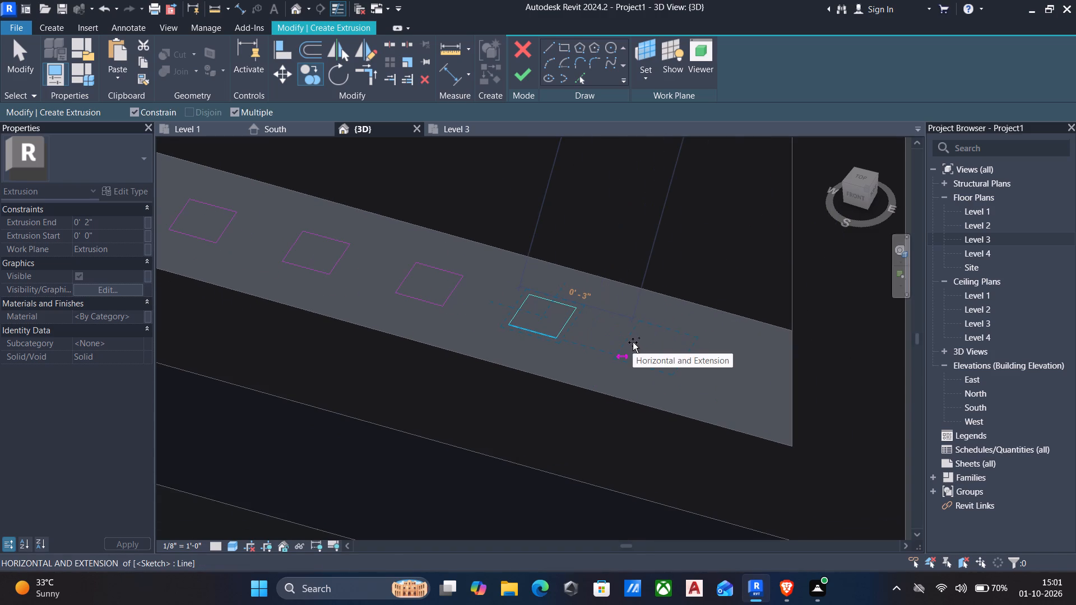
{"action": "left_click", "coordinate": [633, 342]}
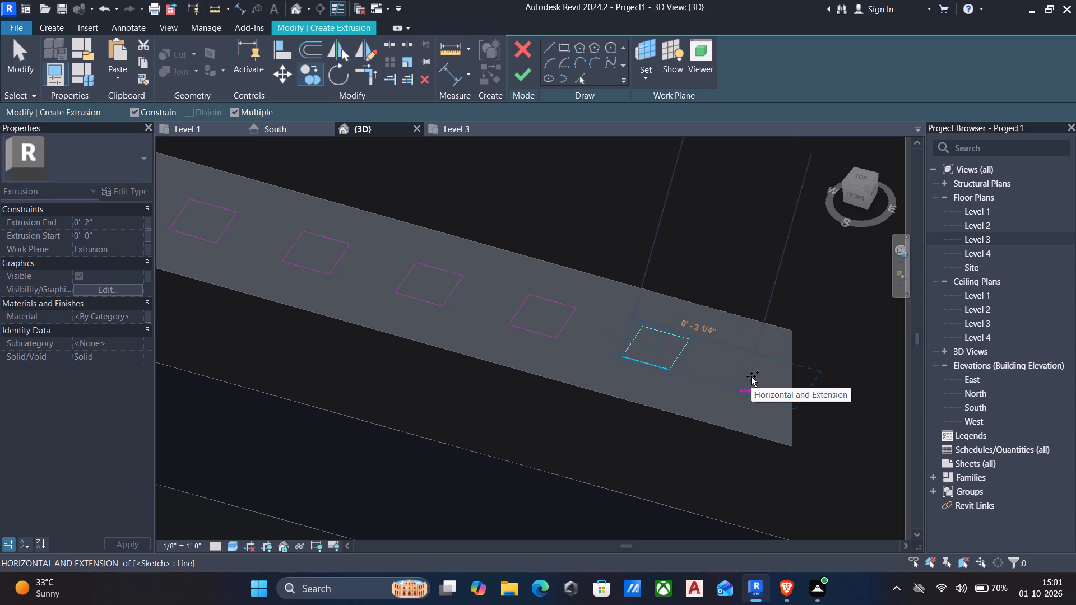
{"action": "left_click", "coordinate": [746, 376]}
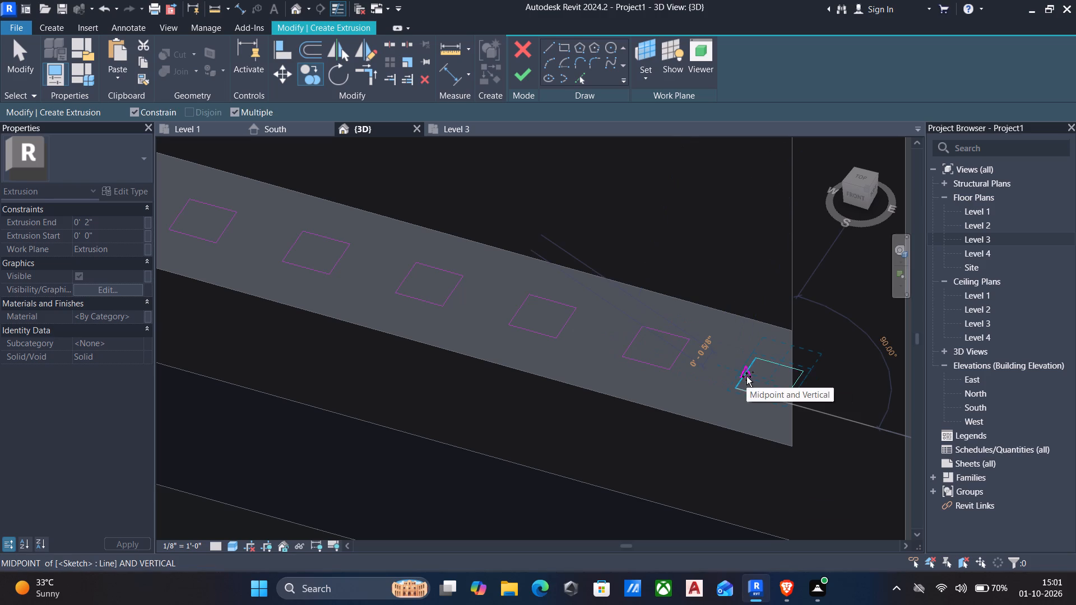
End the copying and finish the sketch of seven squares as a 2" extrusion on the border's bottom ledge.
{"action": "key", "text": "Escape"}
{"action": "scroll", "coordinate": [730, 383], "scroll_direction": "down", "scroll_amount": 1}
{"action": "middle_click_drag", "start_coordinate": [731, 383], "coordinate": [793, 373], "text": "shift"}
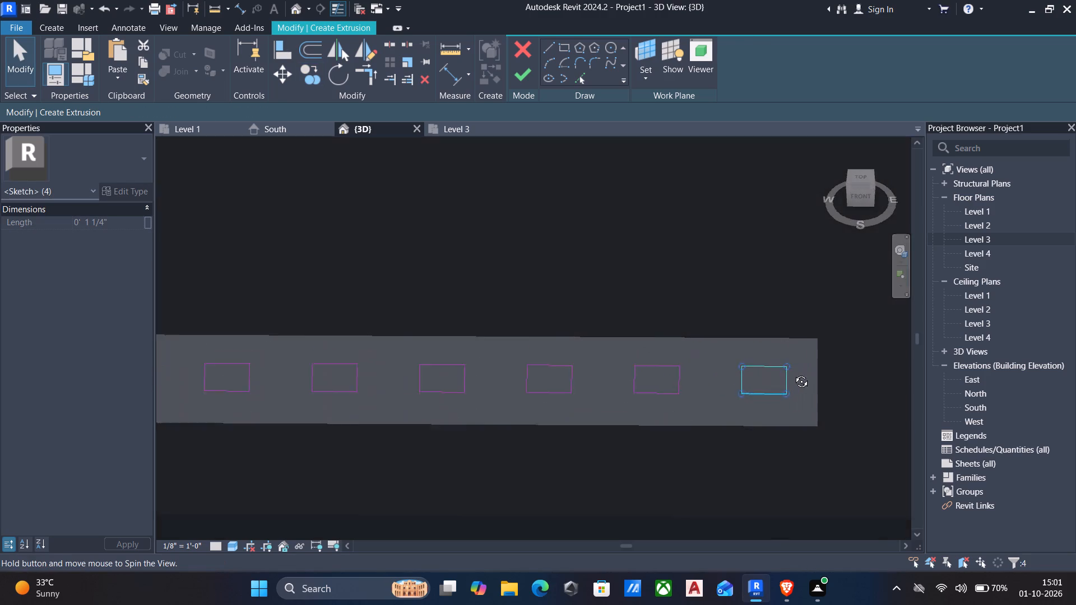
{"action": "middle_click_drag", "start_coordinate": [793, 373], "coordinate": [754, 381], "text": "shift"}
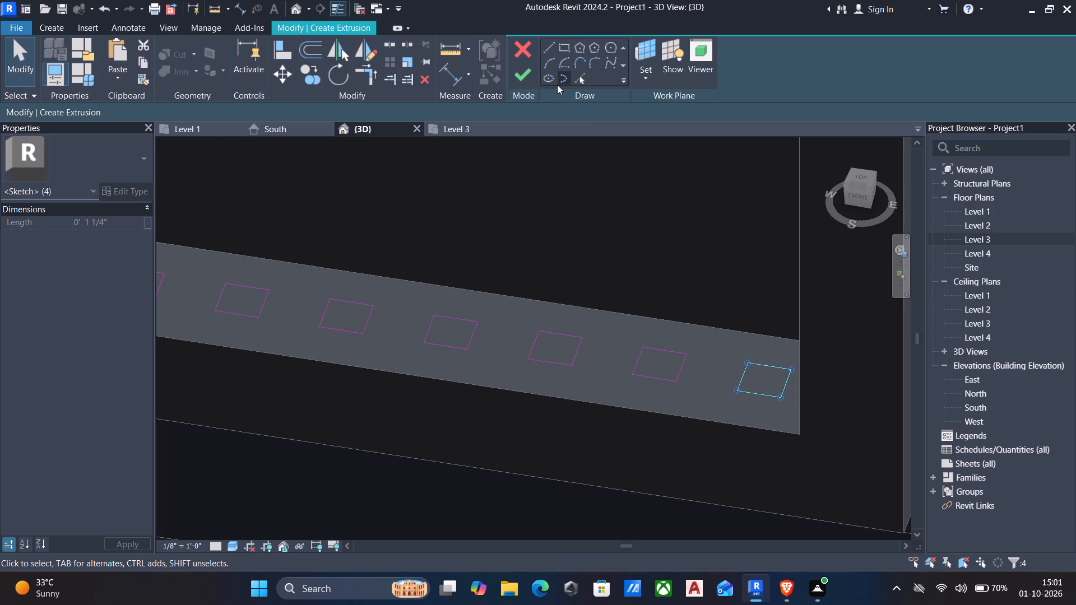
{"action": "left_click", "coordinate": [525, 78]}
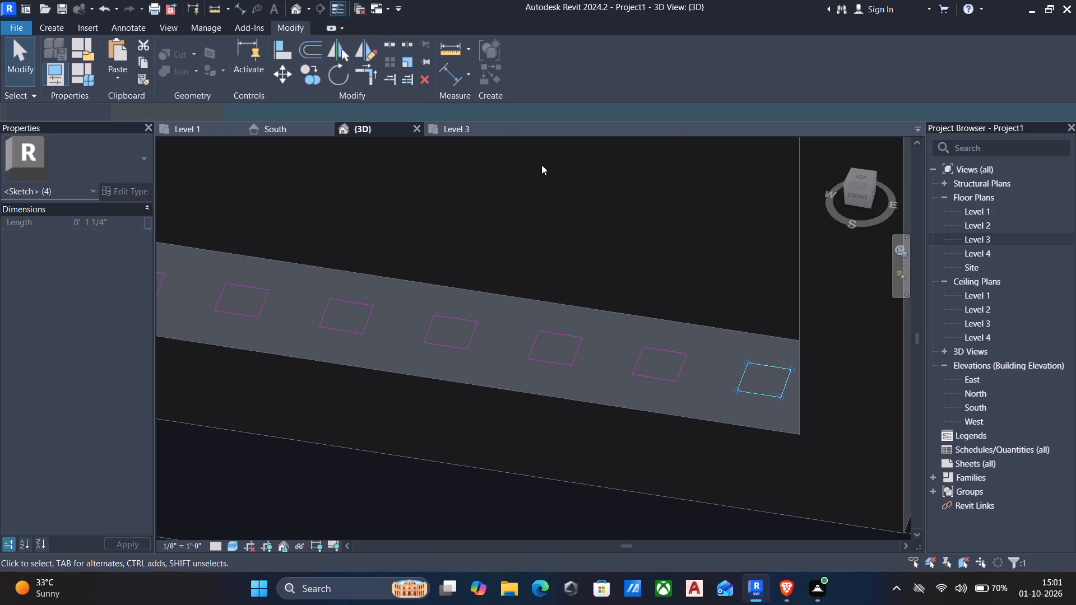
{"action": "scroll", "coordinate": [544, 166], "scroll_direction": "down", "scroll_amount": 4}
{"action": "scroll", "coordinate": [549, 242], "scroll_direction": "down", "scroll_amount": 3}
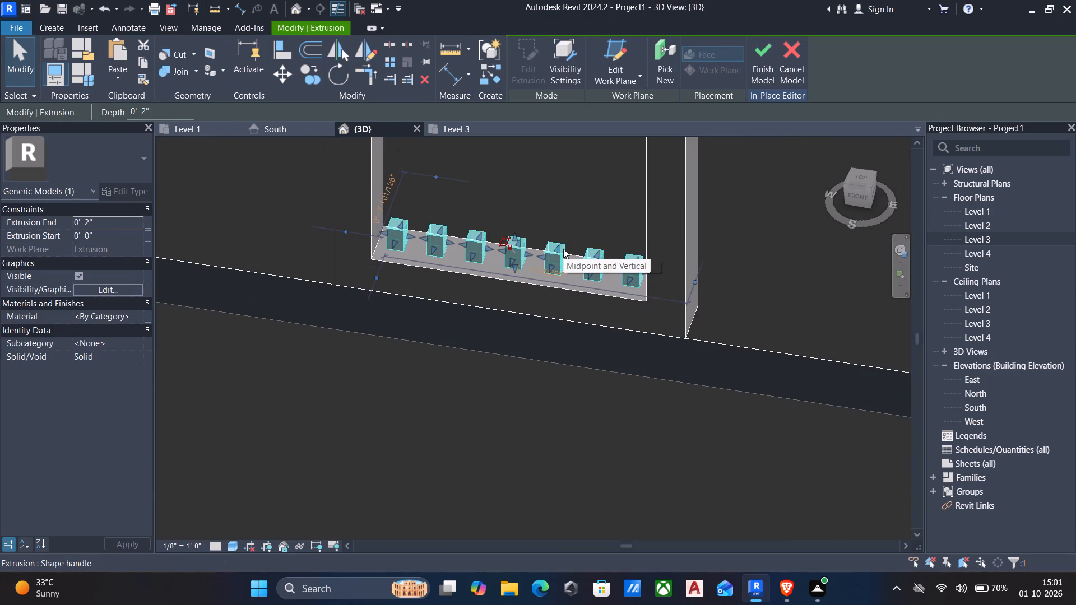
{"action": "scroll", "coordinate": [431, 204], "scroll_direction": "down", "scroll_amount": 3}
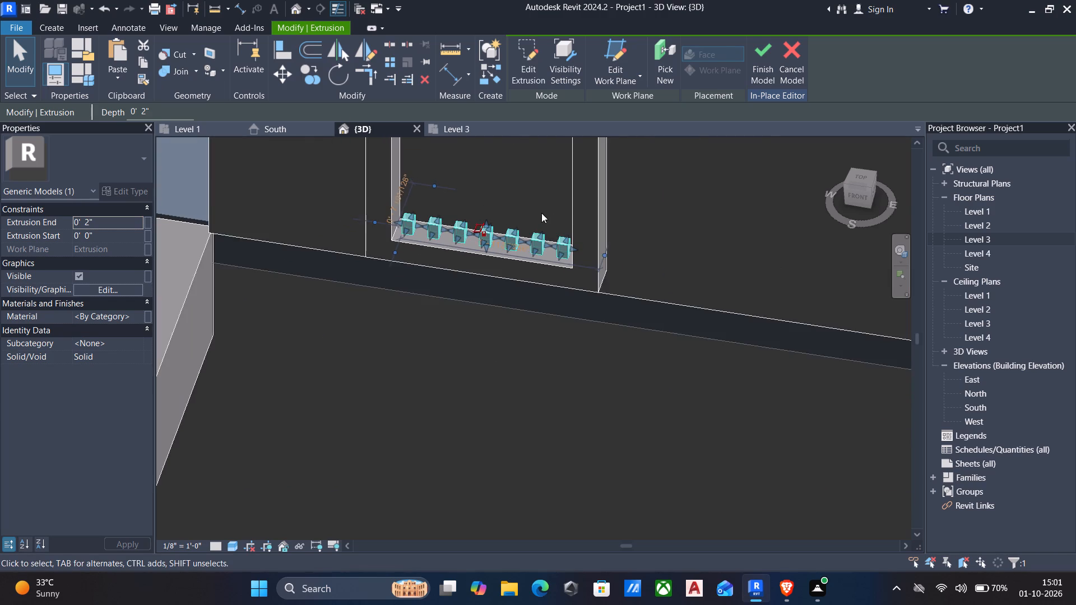
{"action": "middle_click_drag", "start_coordinate": [542, 213], "coordinate": [512, 187], "text": "shift"}
{"action": "middle_click_drag", "start_coordinate": [507, 220], "coordinate": [505, 150], "text": "shift"}
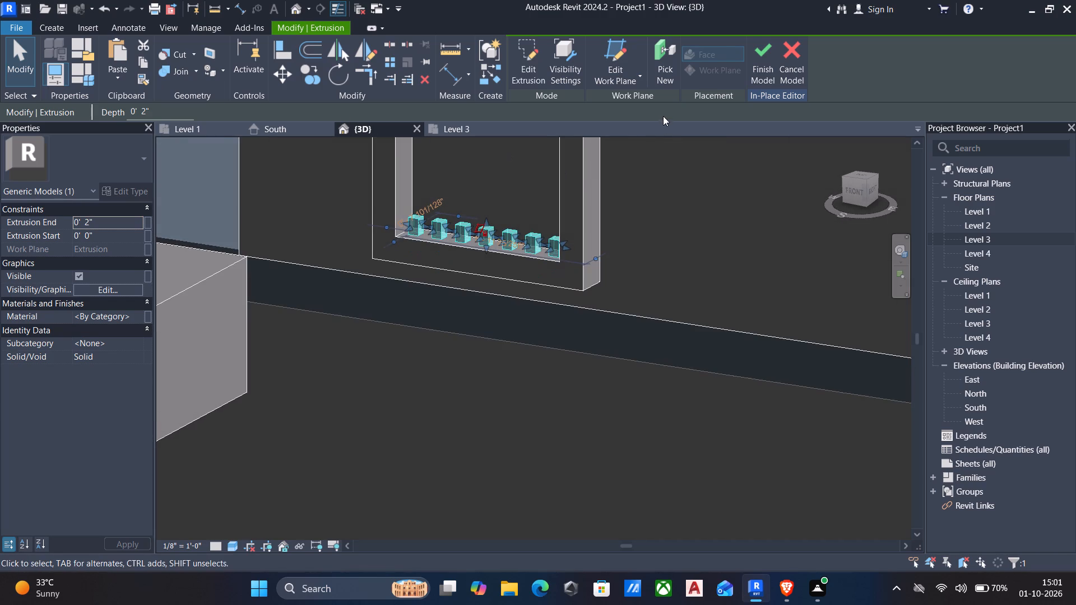
{"action": "middle_click_drag", "start_coordinate": [636, 167], "coordinate": [623, 332]}
{"action": "key", "text": "Escape"}
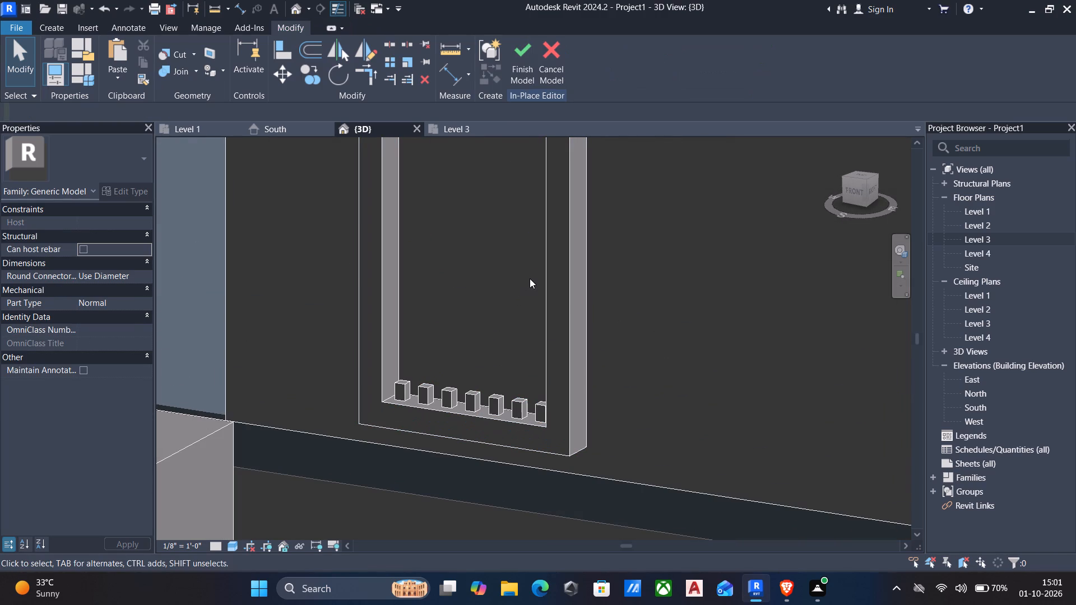
Align the top faces of the seven short bars to the underside of the border's top piece.
{"action": "type", "text": "al"}
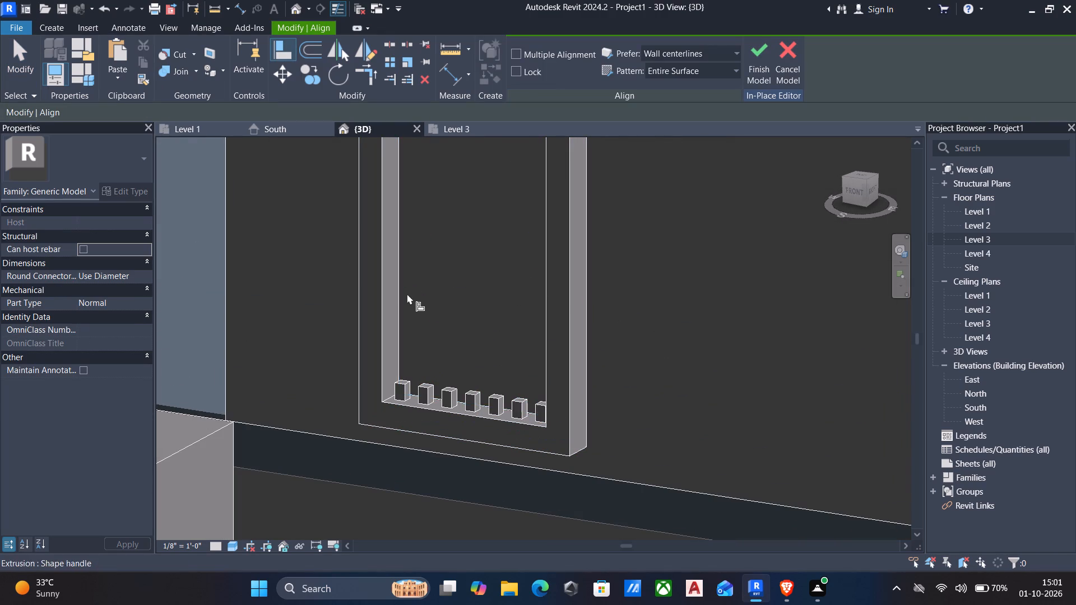
{"action": "middle_click_drag", "start_coordinate": [407, 294], "coordinate": [442, 207], "text": "shift"}
{"action": "middle_click_drag", "start_coordinate": [472, 217], "coordinate": [458, 424]}
{"action": "middle_click_drag", "start_coordinate": [430, 241], "coordinate": [403, 446]}
{"action": "middle_click_drag", "start_coordinate": [422, 239], "coordinate": [397, 429]}
{"action": "middle_click_drag", "start_coordinate": [418, 205], "coordinate": [391, 328]}
{"action": "scroll", "coordinate": [391, 339], "scroll_direction": "up", "scroll_amount": 1}
{"action": "middle_click_drag", "start_coordinate": [330, 112], "coordinate": [350, 269]}
{"action": "middle_click_drag", "start_coordinate": [377, 238], "coordinate": [369, 239]}
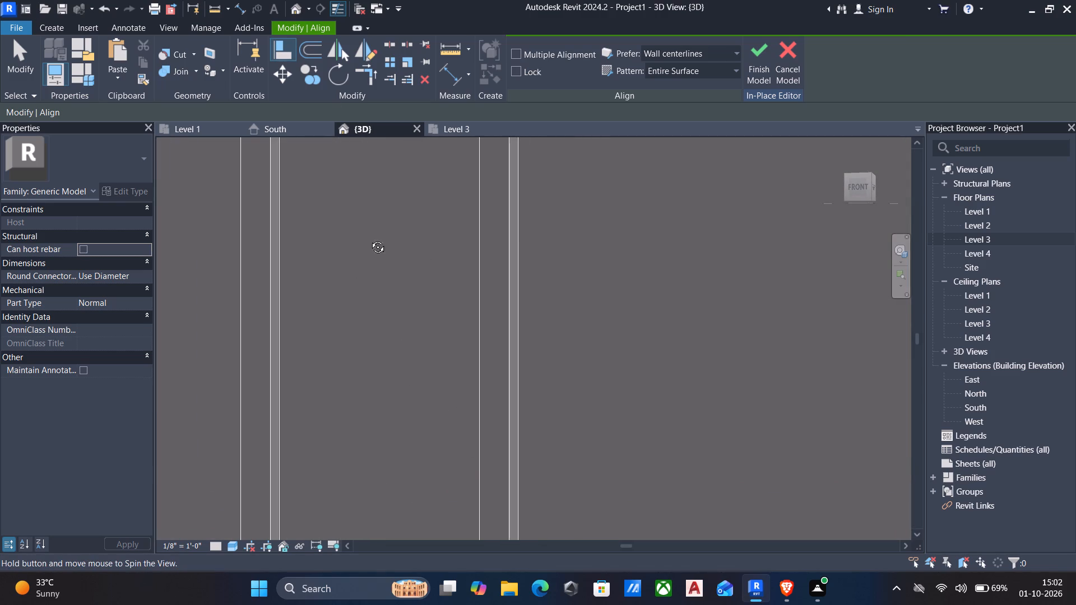
{"action": "middle_click_drag", "start_coordinate": [369, 239], "coordinate": [356, 330]}
{"action": "middle_click_drag", "start_coordinate": [382, 185], "coordinate": [368, 259]}
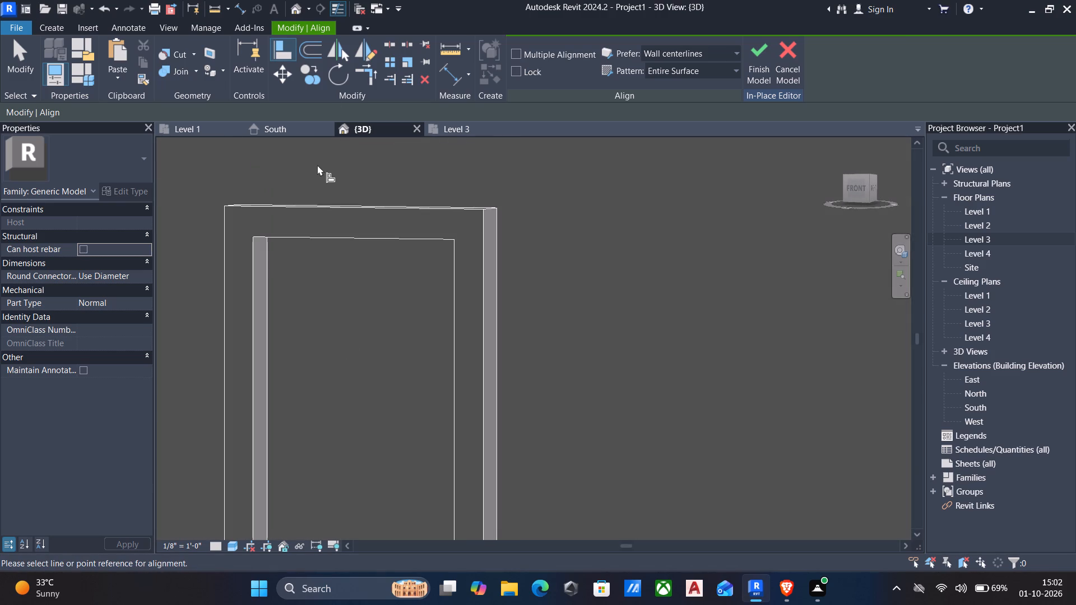
{"action": "middle_click_drag", "start_coordinate": [318, 165], "coordinate": [284, 115], "text": "shift"}
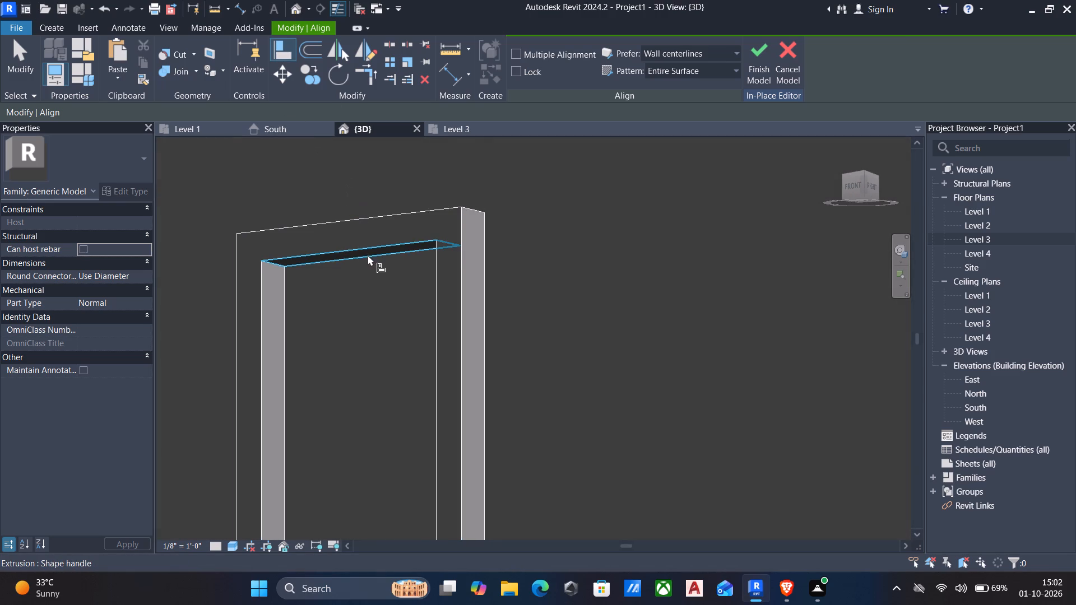
{"action": "left_click", "coordinate": [365, 252]}
{"action": "scroll", "coordinate": [518, 250], "scroll_direction": "down", "scroll_amount": 5}
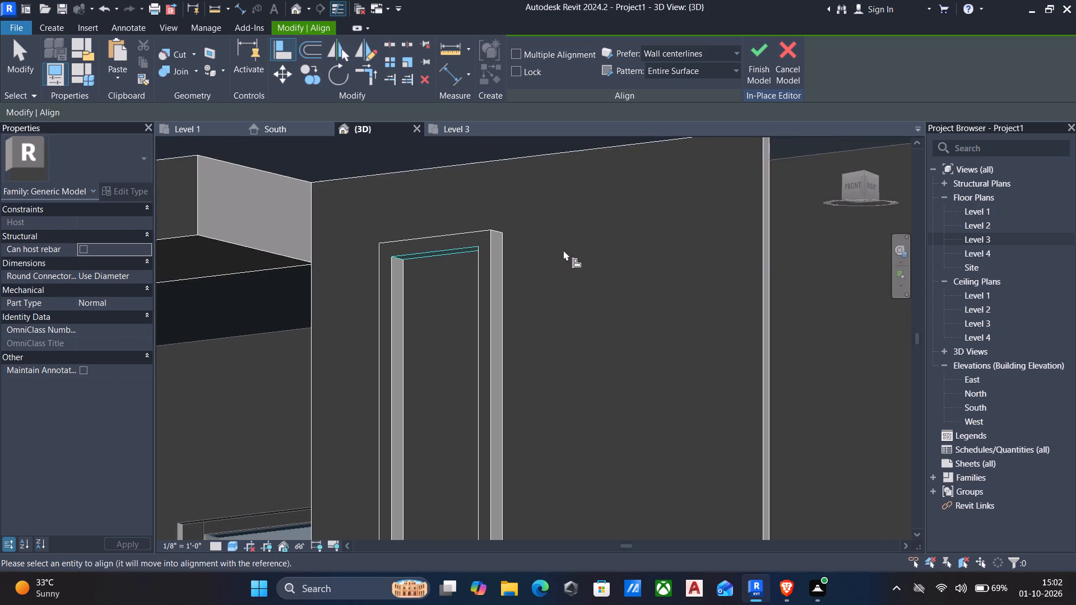
{"action": "middle_click_drag", "start_coordinate": [566, 249], "coordinate": [639, 413], "text": "shift"}
{"action": "scroll", "coordinate": [634, 411], "scroll_direction": "down", "scroll_amount": 5}
{"action": "middle_click_drag", "start_coordinate": [639, 409], "coordinate": [618, 325]}
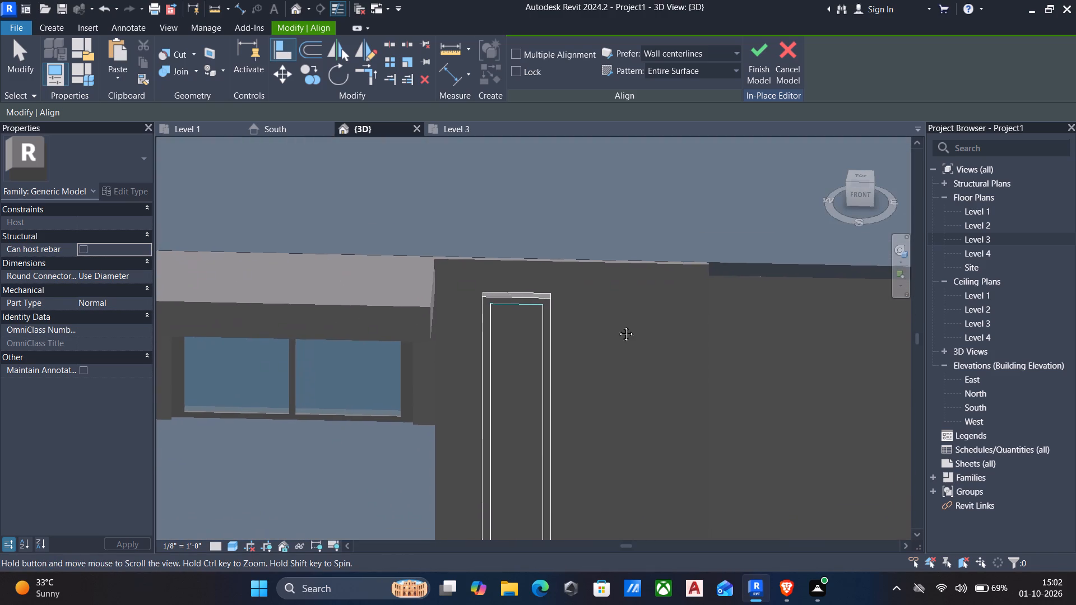
{"action": "middle_click_drag", "start_coordinate": [618, 325], "coordinate": [611, 271]}
{"action": "scroll", "coordinate": [609, 307], "scroll_direction": "up", "scroll_amount": 1}
{"action": "middle_click_drag", "start_coordinate": [627, 376], "coordinate": [582, 419], "text": "shift"}
{"action": "middle_click_drag", "start_coordinate": [583, 418], "coordinate": [623, 228]}
{"action": "scroll", "coordinate": [550, 332], "scroll_direction": "up", "scroll_amount": 6}
{"action": "scroll", "coordinate": [509, 278], "scroll_direction": "up", "scroll_amount": 5}
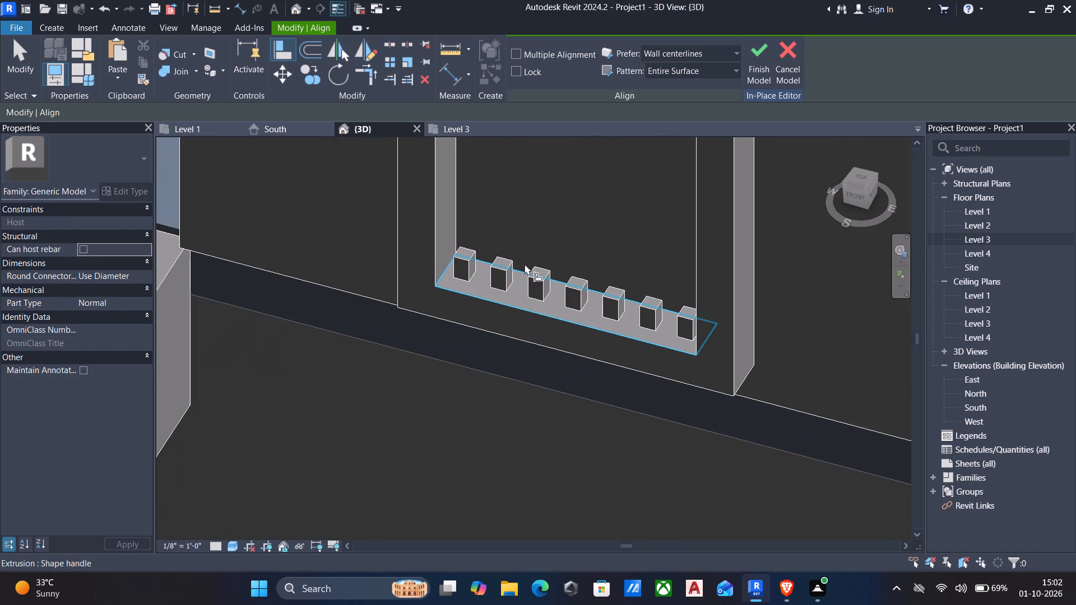
{"action": "left_click", "coordinate": [469, 252], "text": "ctrl"}
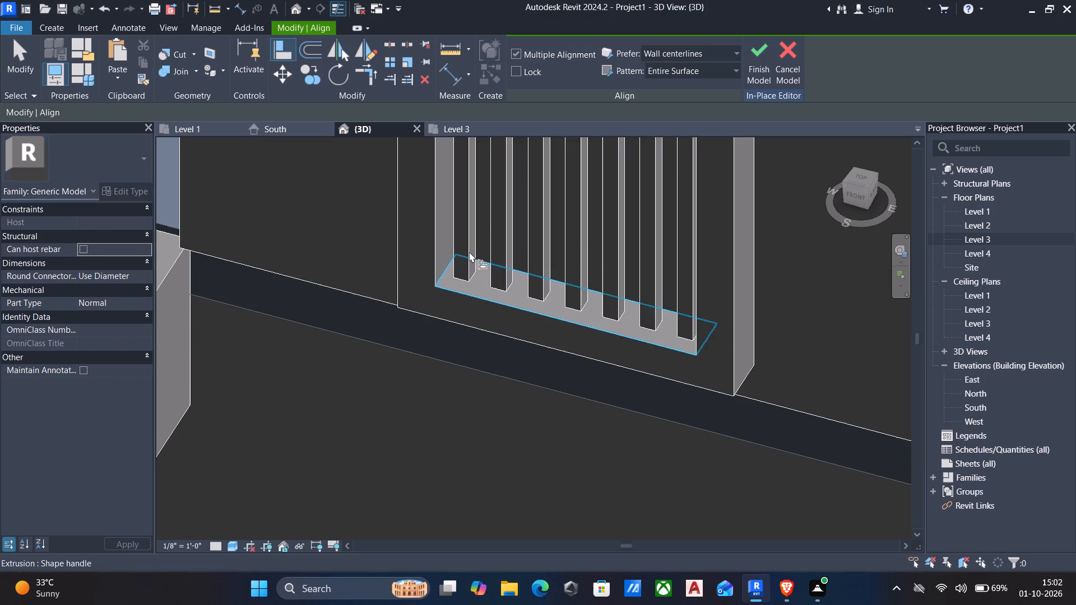
{"action": "scroll", "coordinate": [576, 262], "scroll_direction": "down", "scroll_amount": 8}
{"action": "middle_click_drag", "start_coordinate": [597, 270], "coordinate": [627, 416]}
{"action": "scroll", "coordinate": [574, 341], "scroll_direction": "down", "scroll_amount": 3}
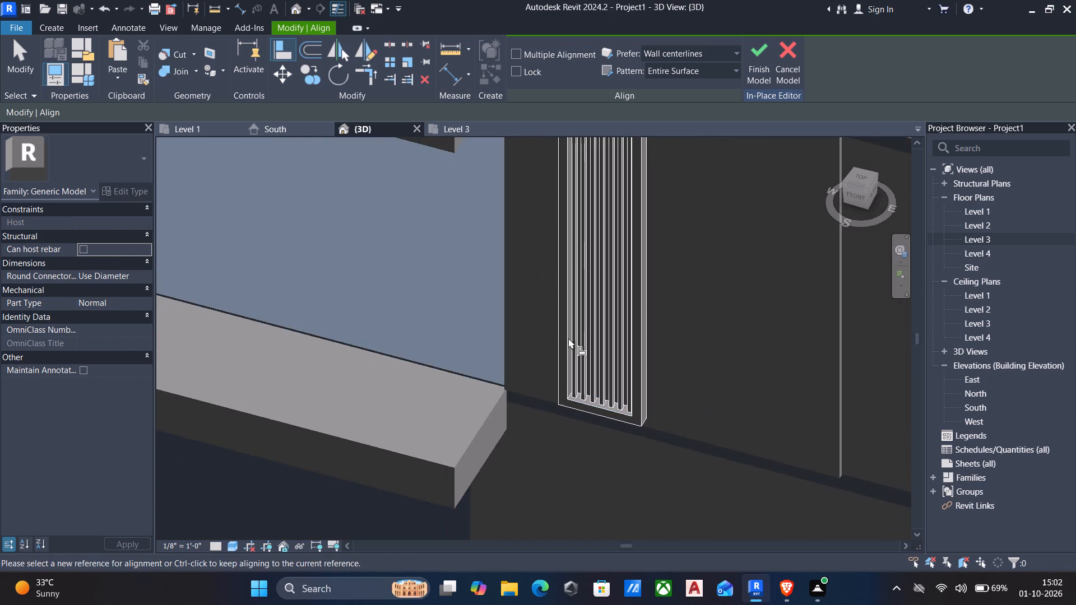
{"action": "middle_click_drag", "start_coordinate": [554, 314], "coordinate": [587, 284], "text": "shift"}
{"action": "key", "text": "Escape"}
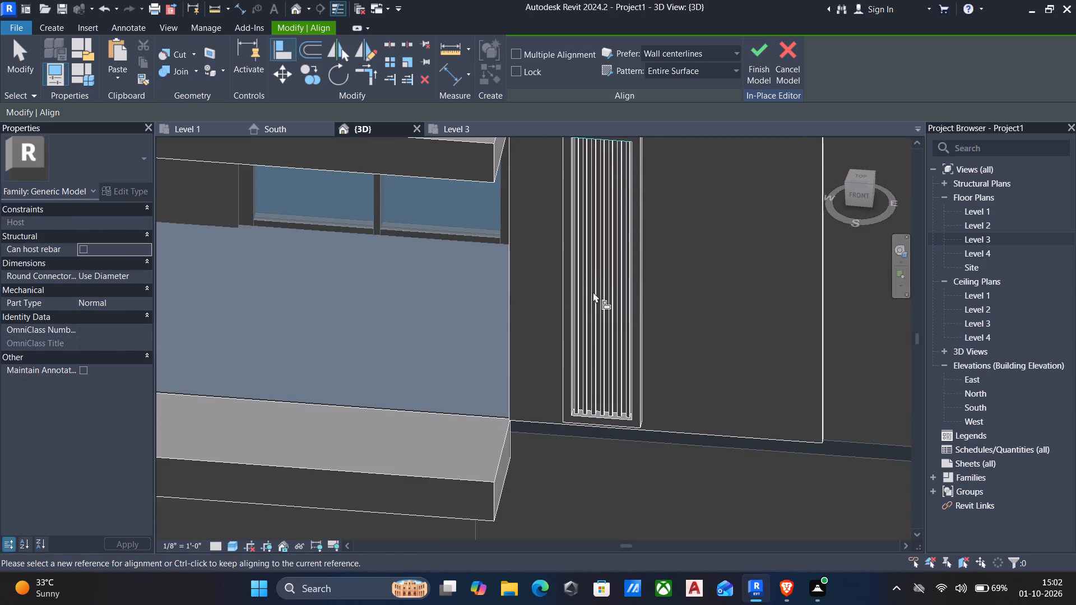
Finish the in-place facade model.
{"action": "scroll", "coordinate": [593, 292], "scroll_direction": "down", "scroll_amount": 4}
{"action": "middle_click_drag", "start_coordinate": [602, 272], "coordinate": [606, 315]}
{"action": "scroll", "coordinate": [607, 297], "scroll_direction": "up", "scroll_amount": 1}
{"action": "left_click", "coordinate": [752, 62]}
Examine the bordered vertical bars on the facade panel up close and from farther away.
{"action": "scroll", "coordinate": [581, 305], "scroll_direction": "up", "scroll_amount": 4}
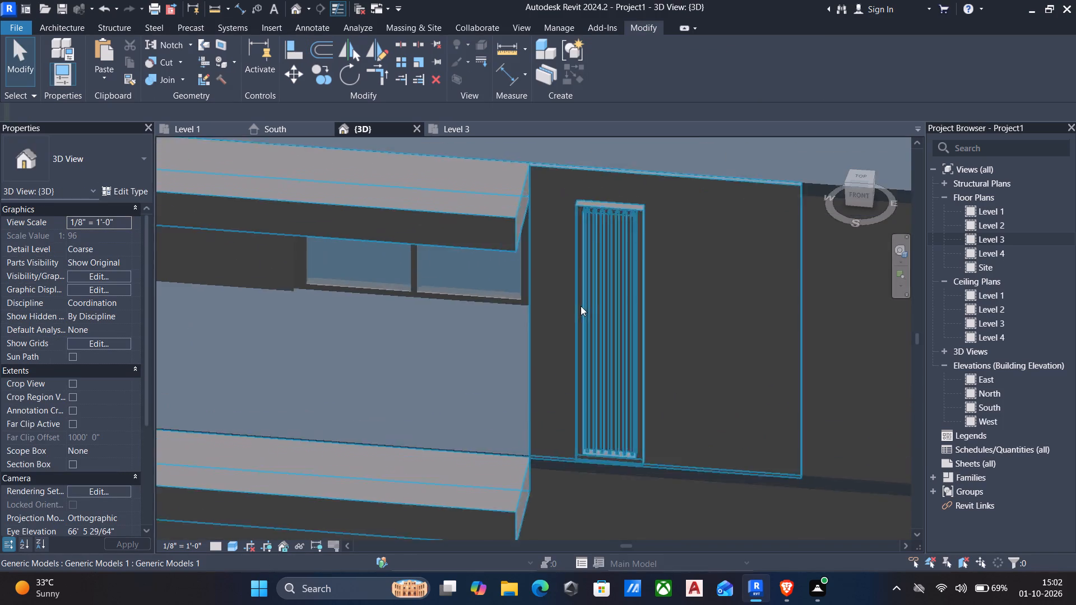
{"action": "scroll", "coordinate": [581, 306], "scroll_direction": "up", "scroll_amount": 2}
{"action": "middle_click_drag", "start_coordinate": [582, 226], "coordinate": [600, 296]}
{"action": "scroll", "coordinate": [603, 296], "scroll_direction": "down", "scroll_amount": 2}
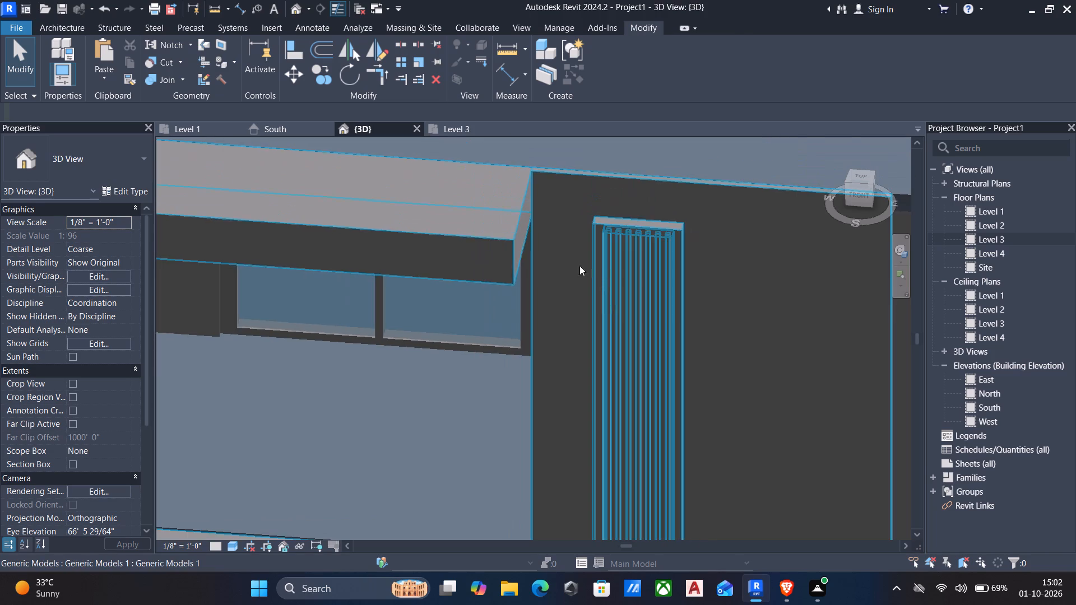
{"action": "scroll", "coordinate": [693, 297], "scroll_direction": "up", "scroll_amount": 6}
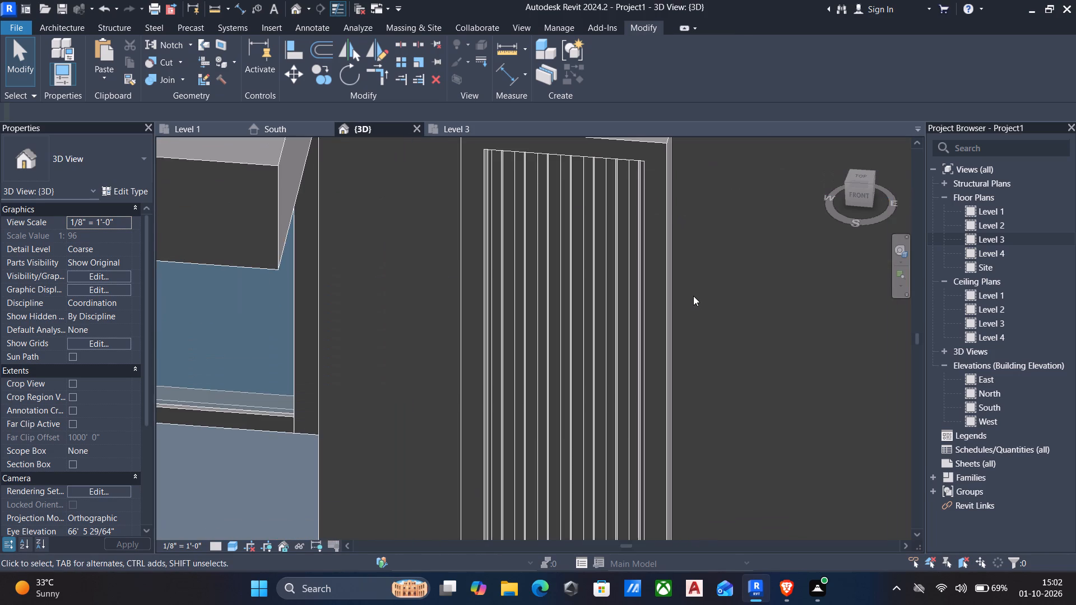
{"action": "scroll", "coordinate": [687, 308], "scroll_direction": "down", "scroll_amount": 6}
{"action": "middle_click_drag", "start_coordinate": [715, 334], "coordinate": [694, 304]}
{"action": "scroll", "coordinate": [694, 304], "scroll_direction": "down", "scroll_amount": 4}
{"action": "middle_click_drag", "start_coordinate": [638, 334], "coordinate": [596, 309]}
{"action": "scroll", "coordinate": [638, 334], "scroll_direction": "up", "scroll_amount": 1}
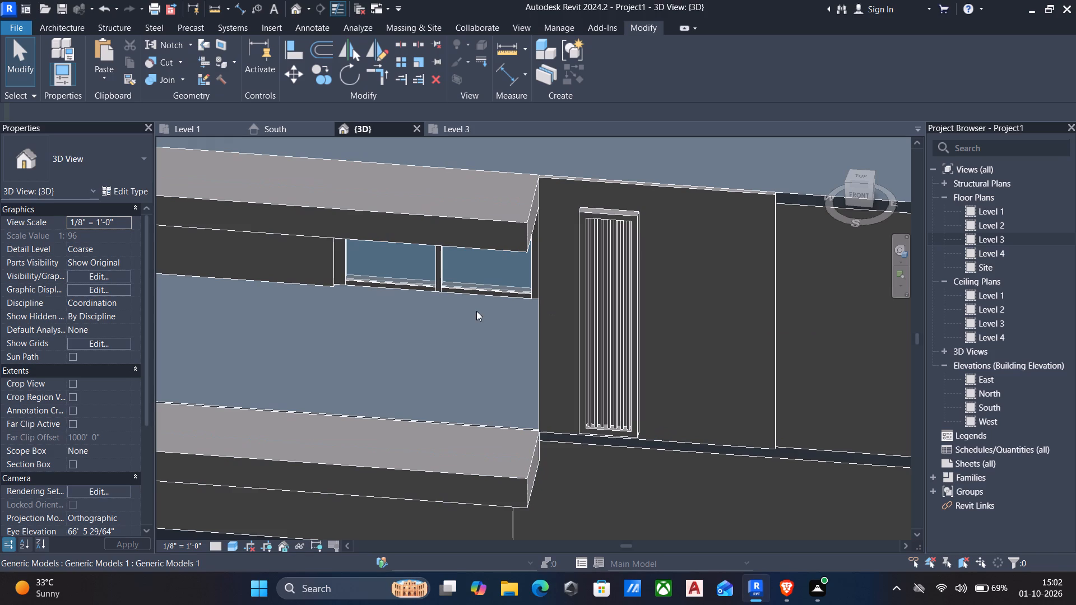
Reopen the facade's generic model for in-place editing.
{"action": "left_click", "coordinate": [777, 336]}
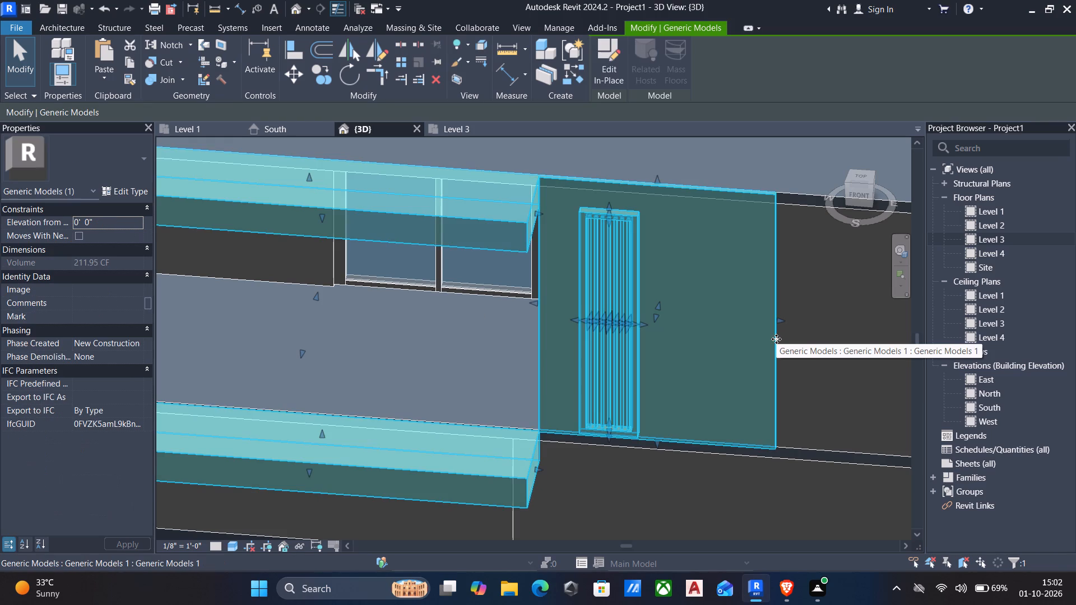
{"action": "left_click", "coordinate": [597, 82]}
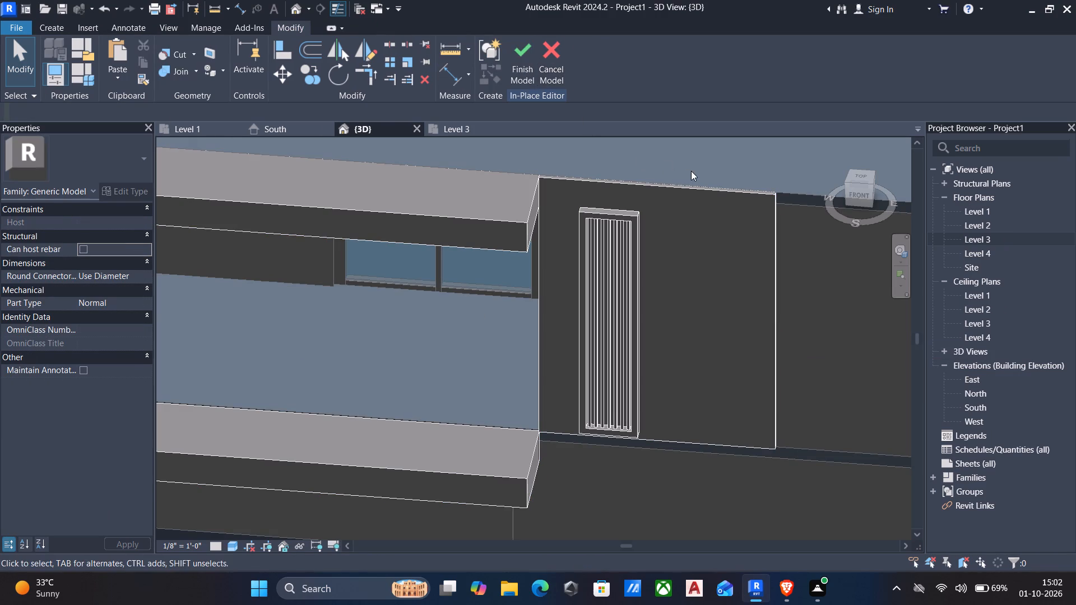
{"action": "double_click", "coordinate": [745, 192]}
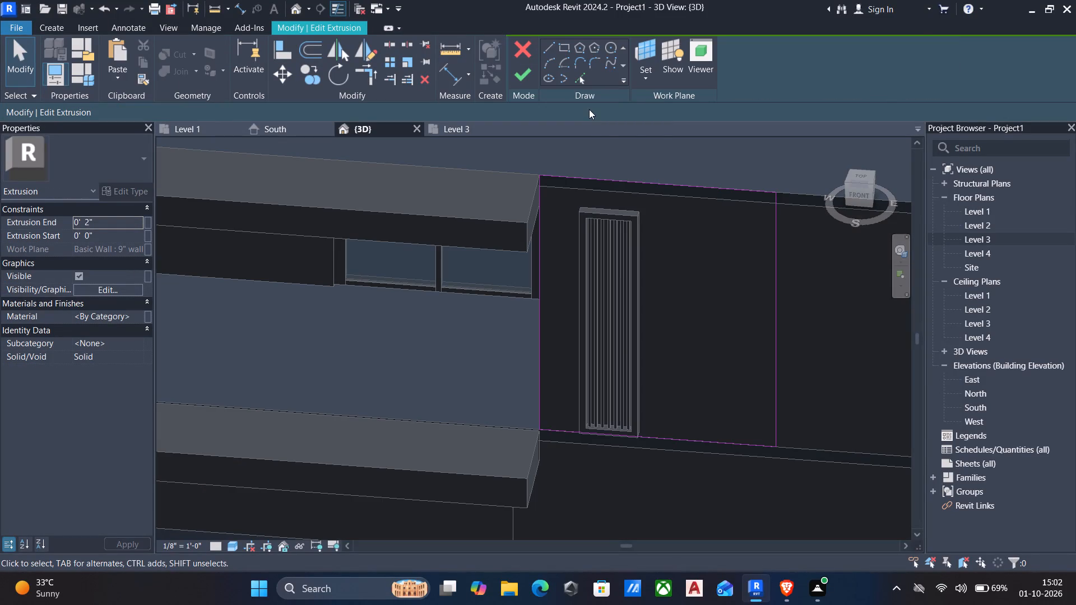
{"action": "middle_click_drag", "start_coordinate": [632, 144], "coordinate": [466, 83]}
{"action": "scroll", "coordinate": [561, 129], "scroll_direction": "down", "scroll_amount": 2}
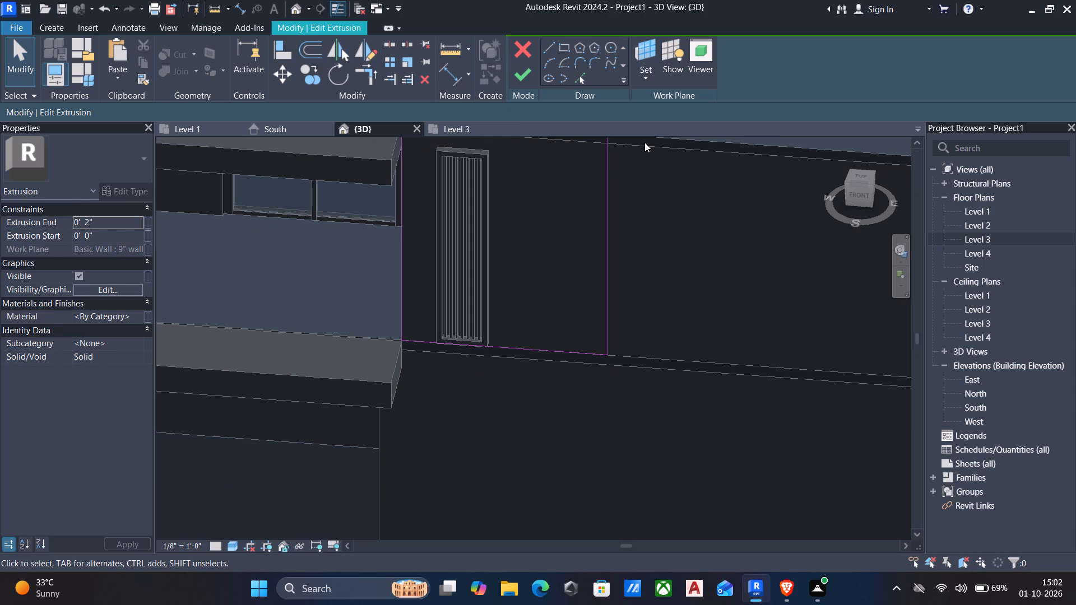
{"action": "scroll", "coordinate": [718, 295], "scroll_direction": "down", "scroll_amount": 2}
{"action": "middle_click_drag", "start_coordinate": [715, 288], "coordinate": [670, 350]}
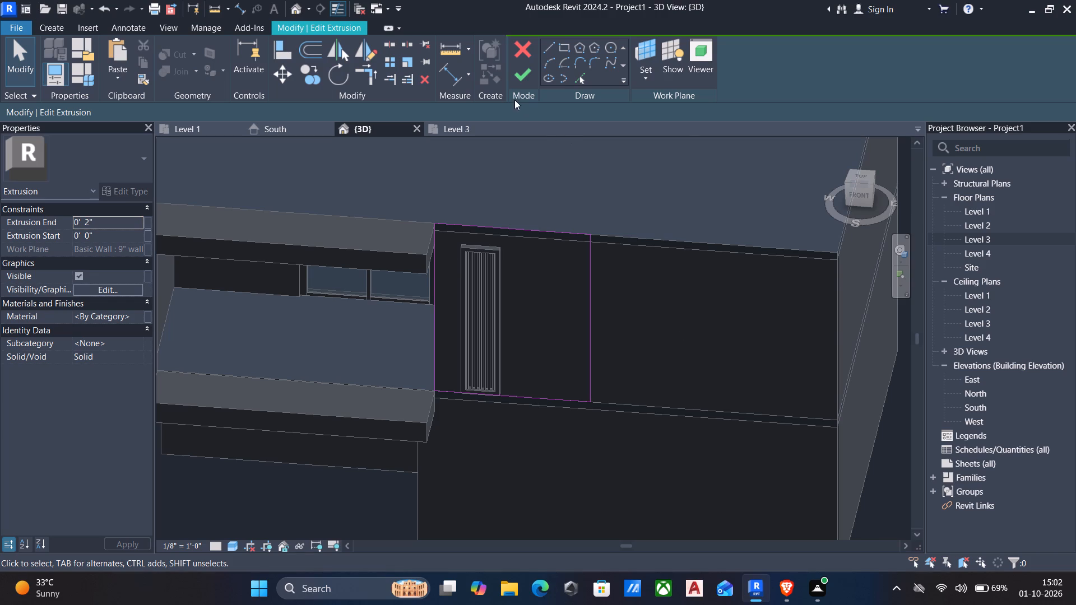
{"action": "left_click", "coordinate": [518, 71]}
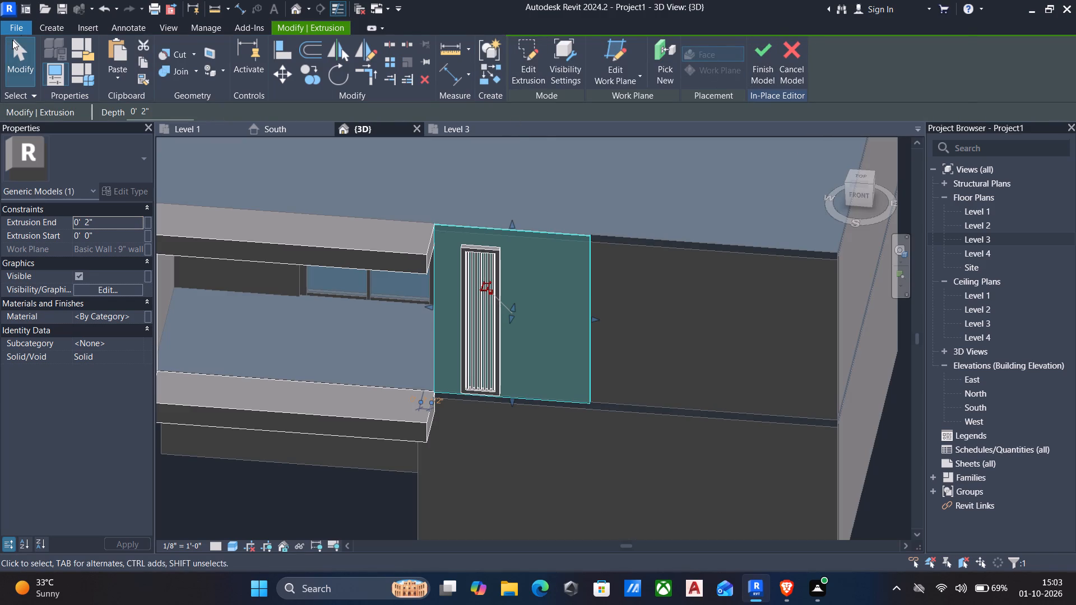
Start an extrusion with the work plane on the facade panel and sketch a vertical rectangle about 3" by 8' east of the bars.
{"action": "left_click", "coordinate": [40, 23]}
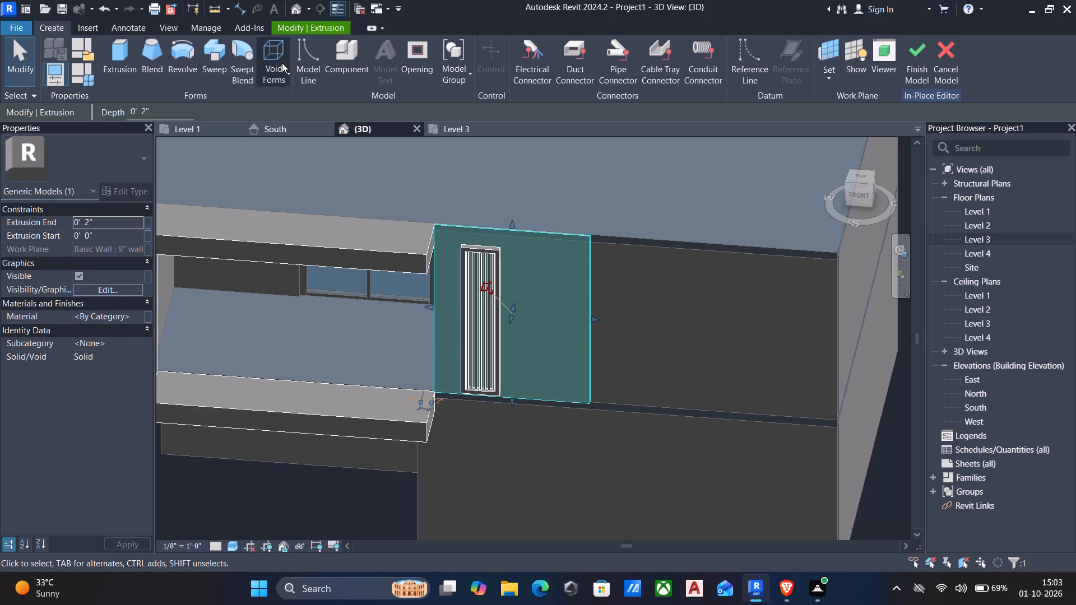
{"action": "left_click", "coordinate": [119, 58]}
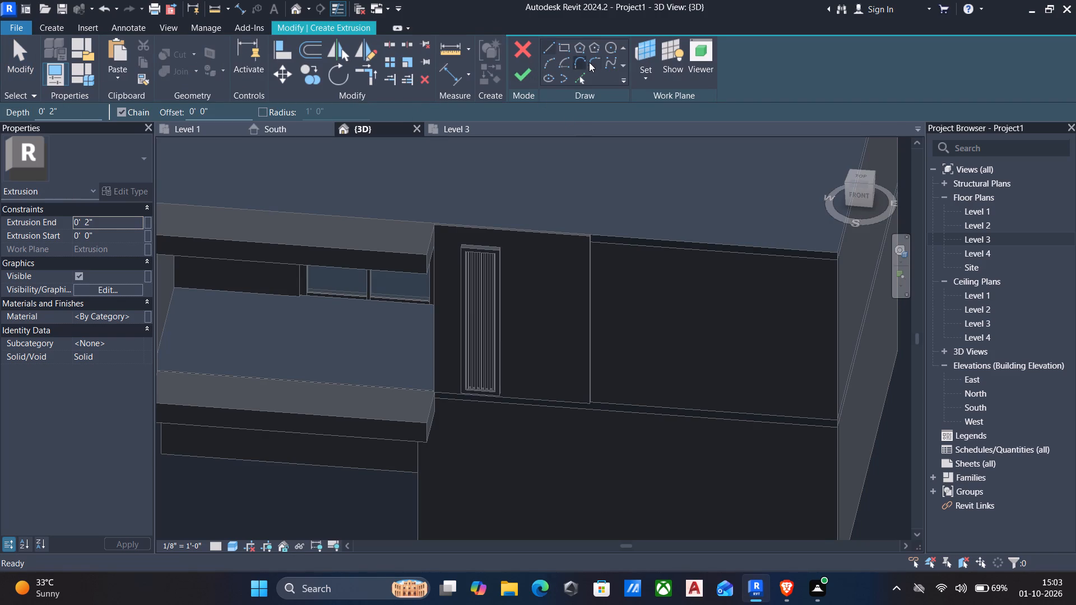
{"action": "left_click", "coordinate": [648, 75]}
{"action": "left_click", "coordinate": [692, 131]}
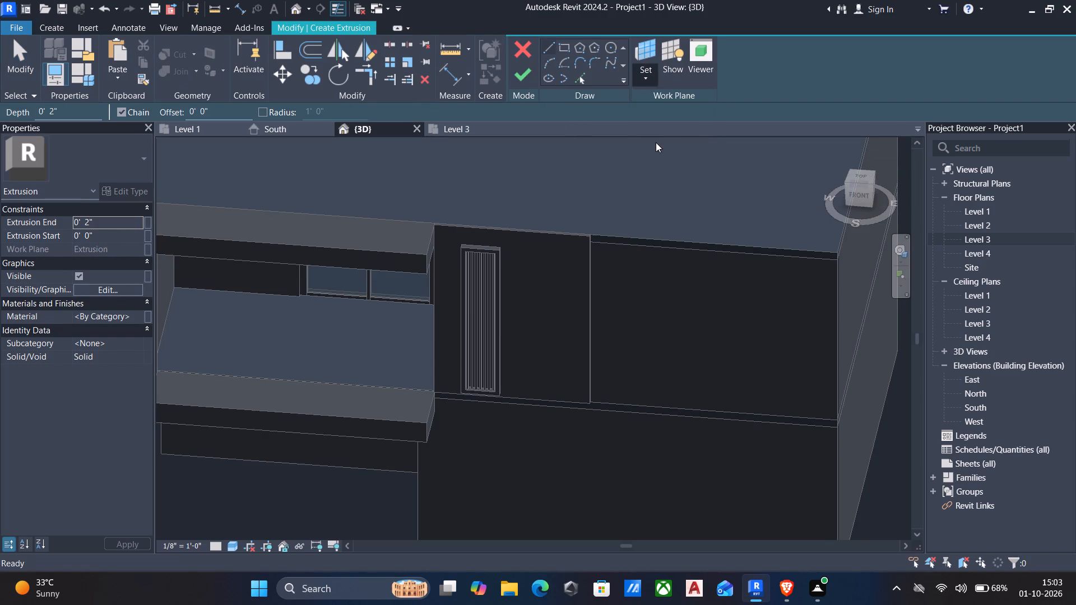
{"action": "left_click", "coordinate": [588, 300]}
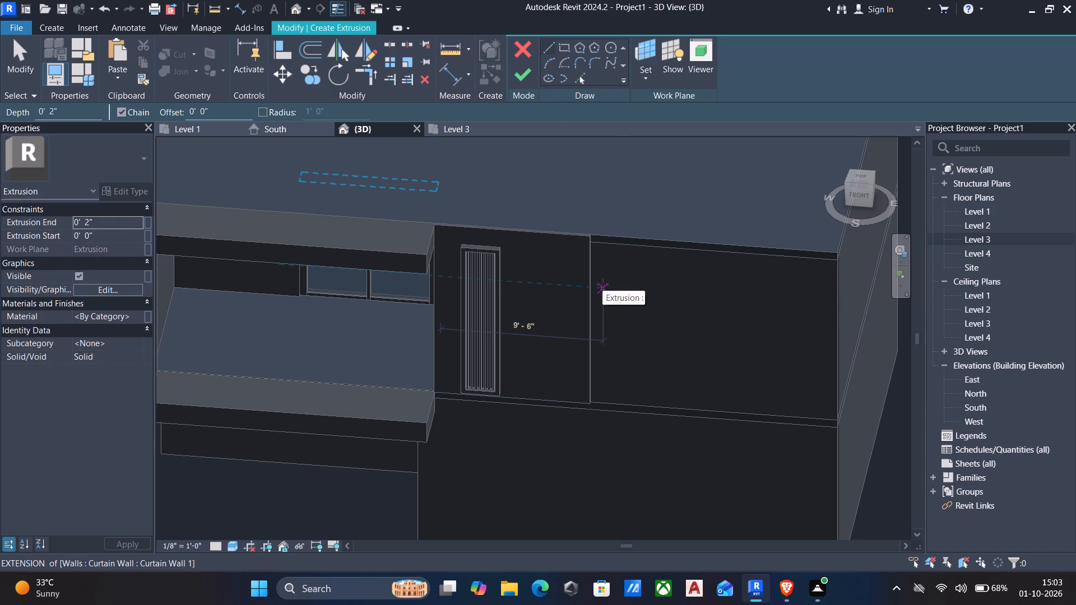
{"action": "left_click", "coordinate": [559, 46]}
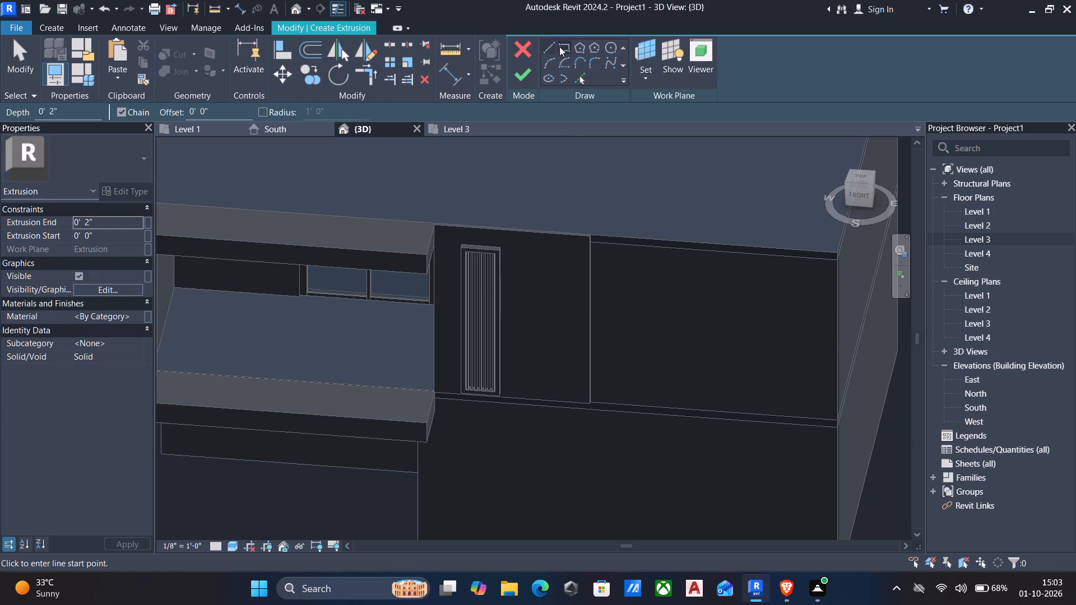
{"action": "left_click", "coordinate": [537, 395]}
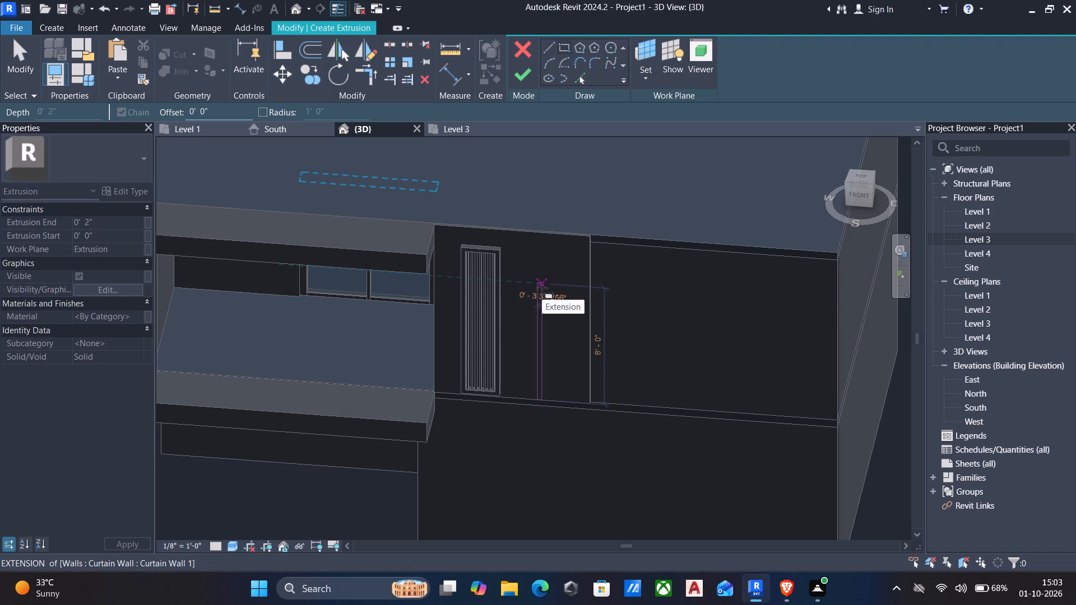
{"action": "left_click", "coordinate": [542, 288]}
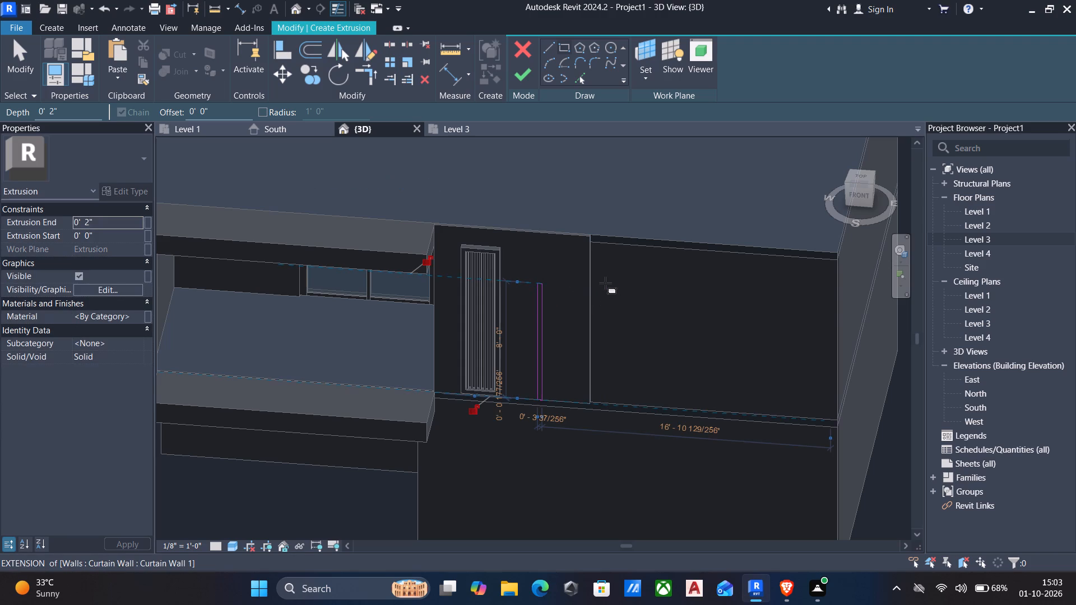
{"action": "key", "text": "Escape"}
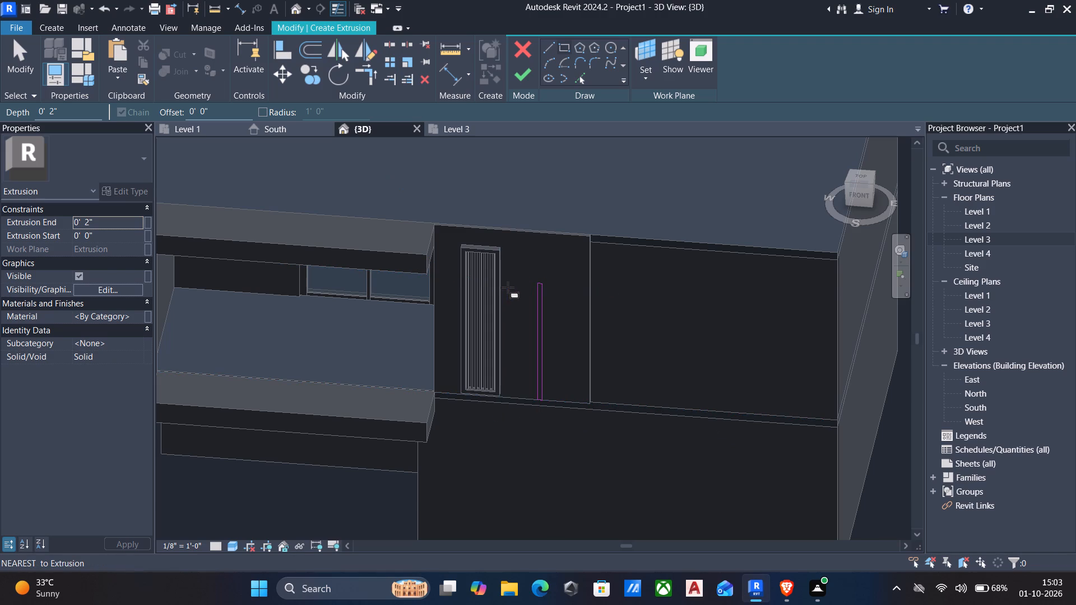
Complete the 2" deep vertical strip extrusion and finish the facade's in-place model.
{"action": "scroll", "coordinate": [652, 285], "scroll_direction": "down", "scroll_amount": 3}
{"action": "scroll", "coordinate": [653, 287], "scroll_direction": "up", "scroll_amount": 1}
{"action": "middle_click_drag", "start_coordinate": [653, 287], "coordinate": [614, 283]}
{"action": "scroll", "coordinate": [613, 283], "scroll_direction": "down", "scroll_amount": 2}
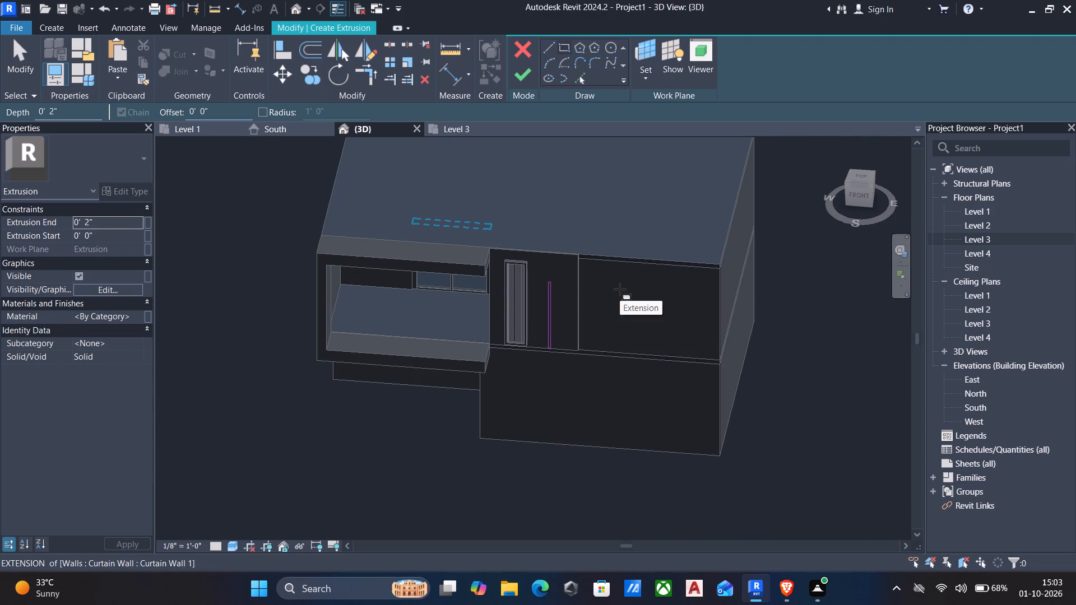
{"action": "key", "text": "Escape"}
{"action": "scroll", "coordinate": [666, 300], "scroll_direction": "down", "scroll_amount": 1}
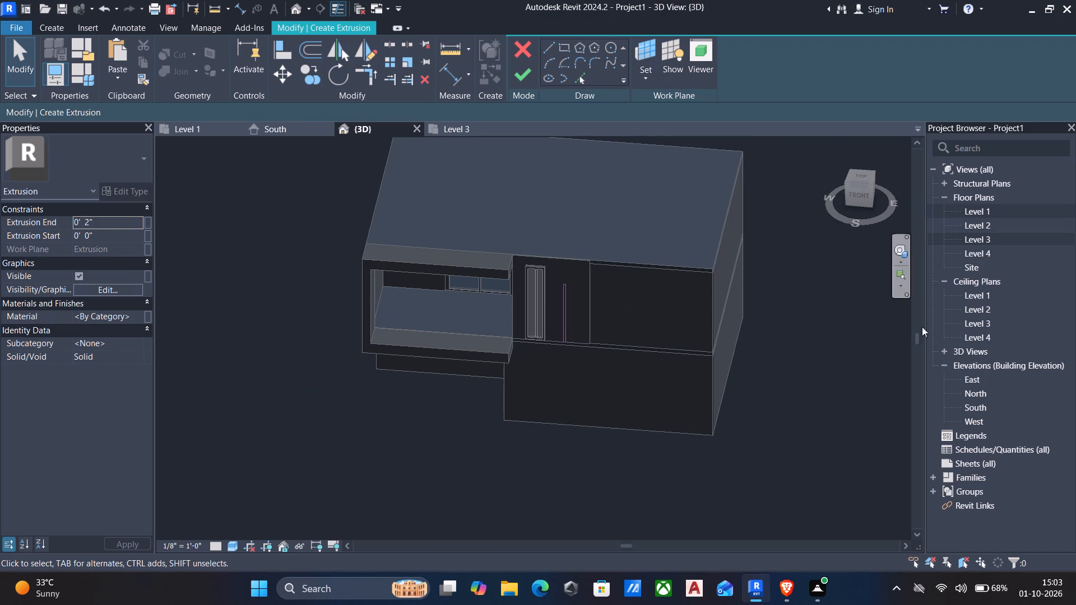
{"action": "left_click", "coordinate": [531, 78]}
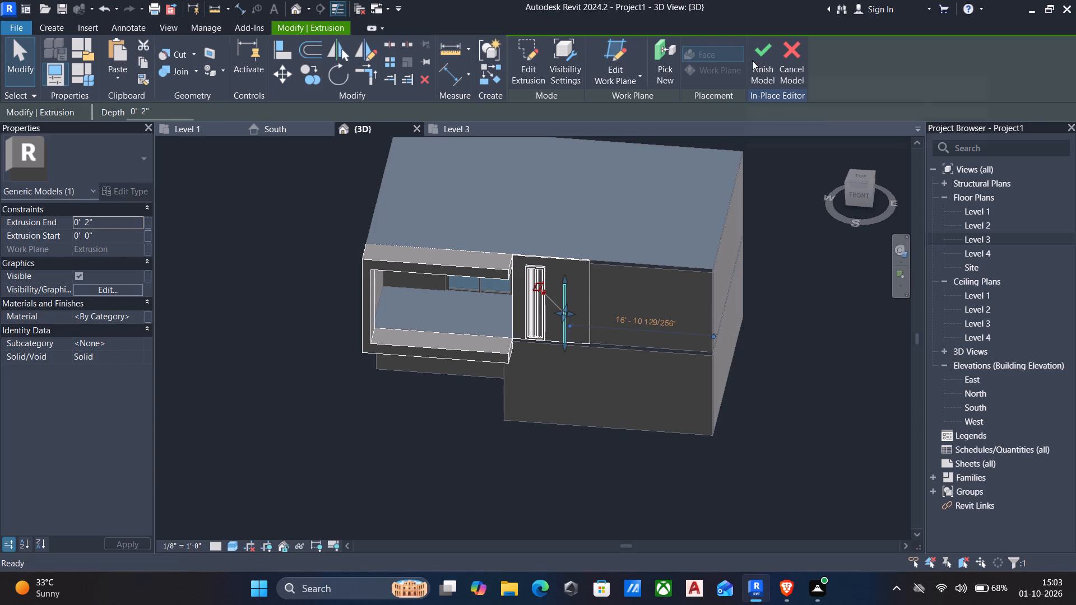
{"action": "left_click", "coordinate": [753, 59]}
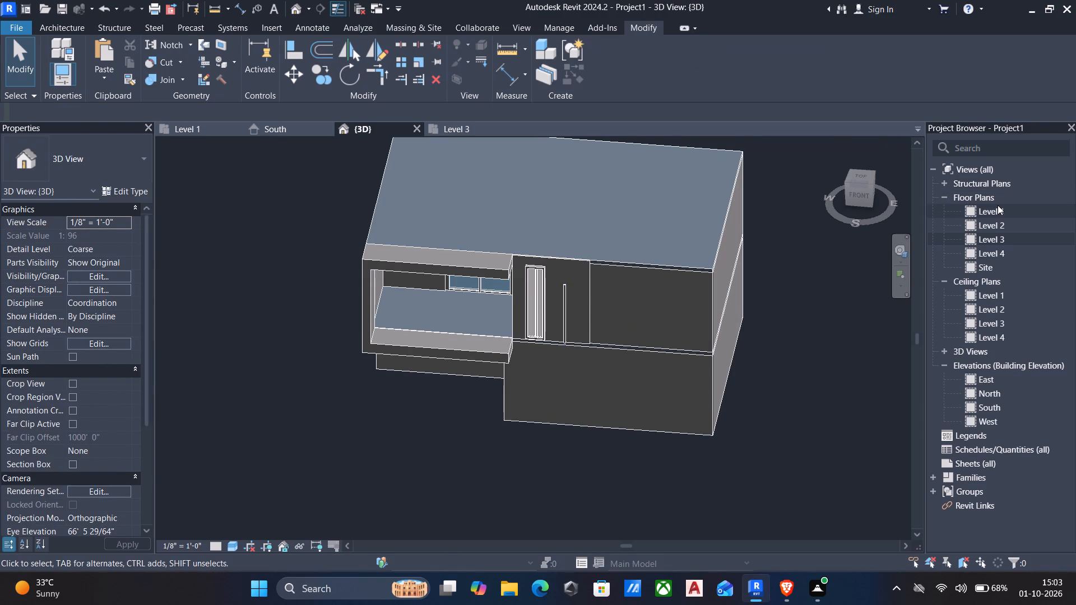
In the Level 1 plan, nudge the east wall westward until it is 17' - 9 1/2" from the recess wall.
{"action": "double_click", "coordinate": [998, 205]}
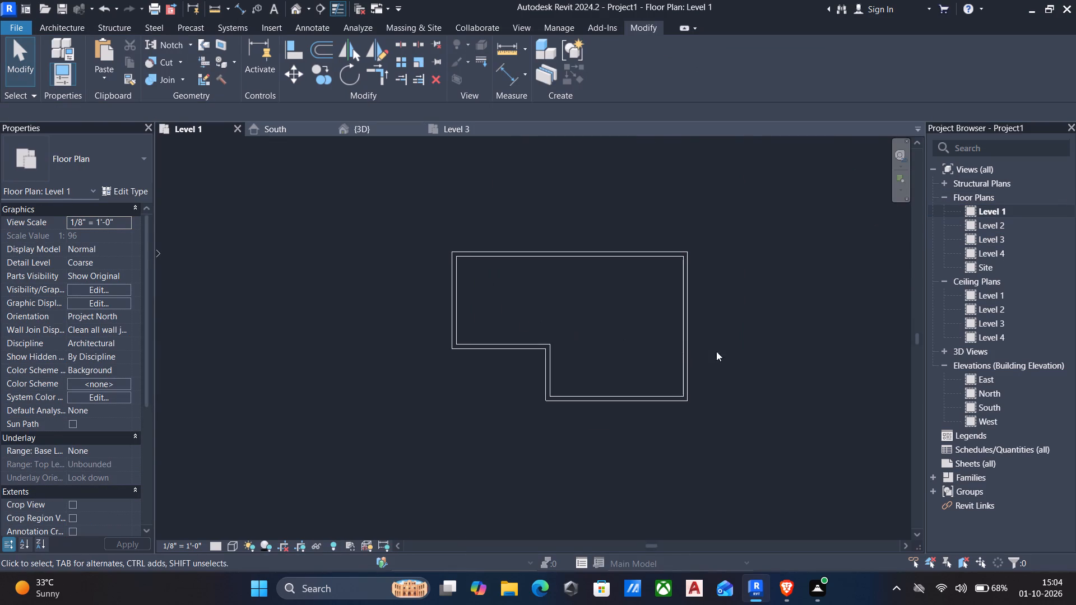
{"action": "left_click", "coordinate": [687, 342]}
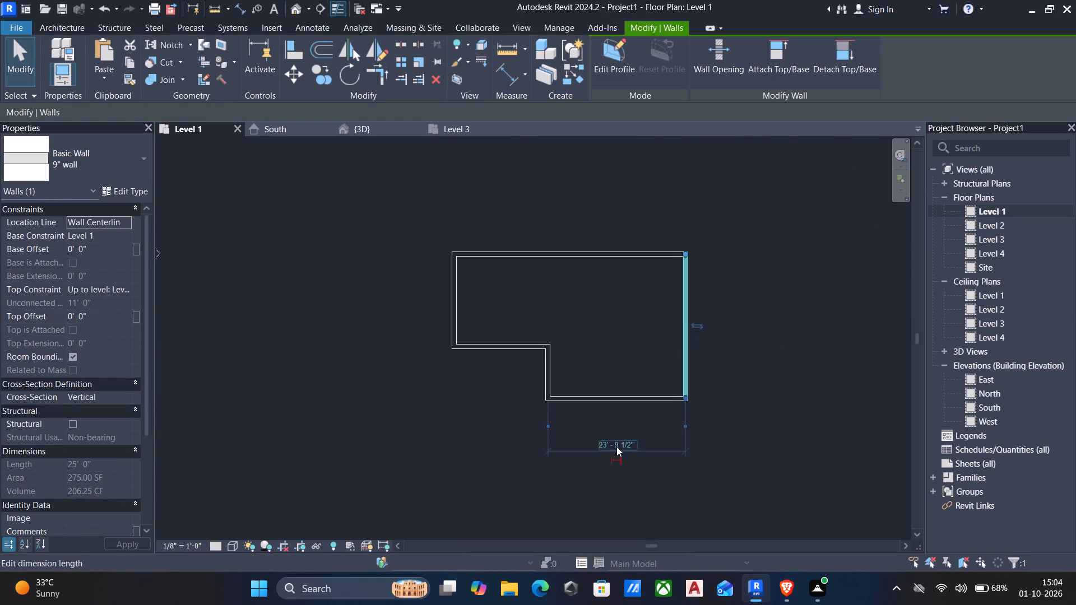
{"action": "key", "text": "Left"}
{"action": "key", "text": "Left"}
{"action": "key", "text": "Left"}
{"action": "key", "text": "Left"}
{"action": "key", "text": "Left"}
{"action": "key", "text": "Left"}
{"action": "key", "text": "Left"}
{"action": "key", "text": "Left"}
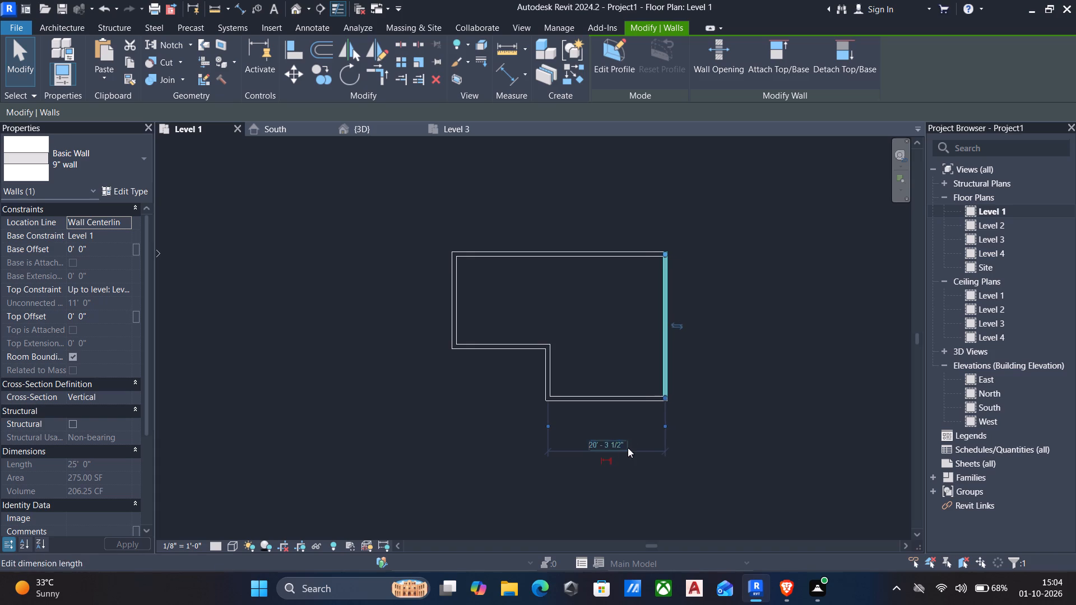
{"action": "key", "text": "Left"}
{"action": "key", "text": "Left"}
{"action": "key", "text": "Left"}
{"action": "key", "text": "Left"}
In the Level 2 plan, nudge the upper storey's east wall westward to 1' - 6" from the lower east wall.
{"action": "left_click", "coordinate": [1007, 227]}
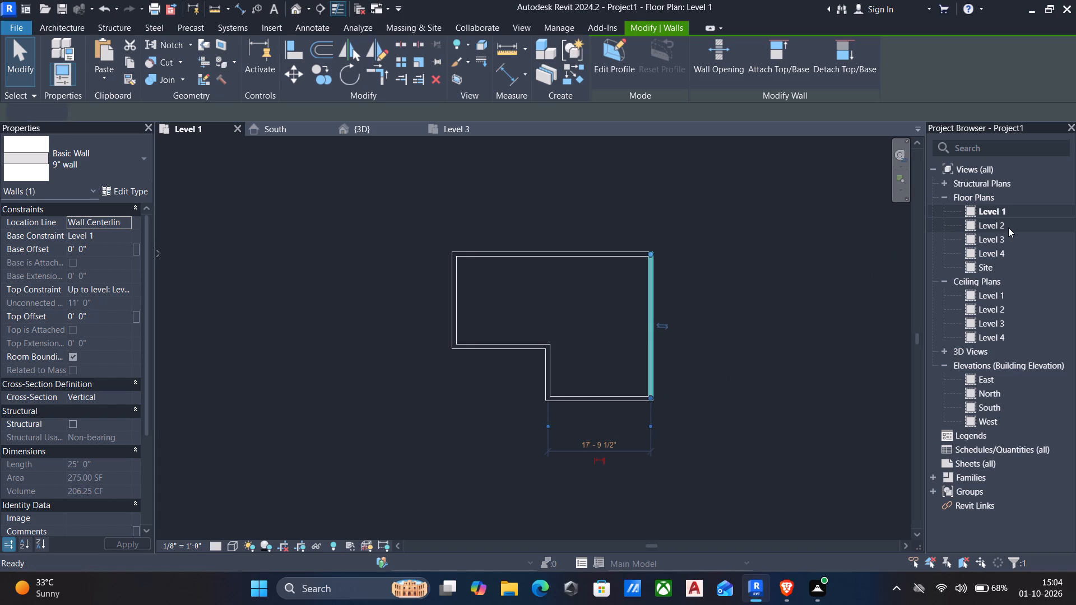
{"action": "left_click", "coordinate": [1012, 231]}
{"action": "left_click", "coordinate": [1018, 234]}
{"action": "double_click", "coordinate": [1005, 238]}
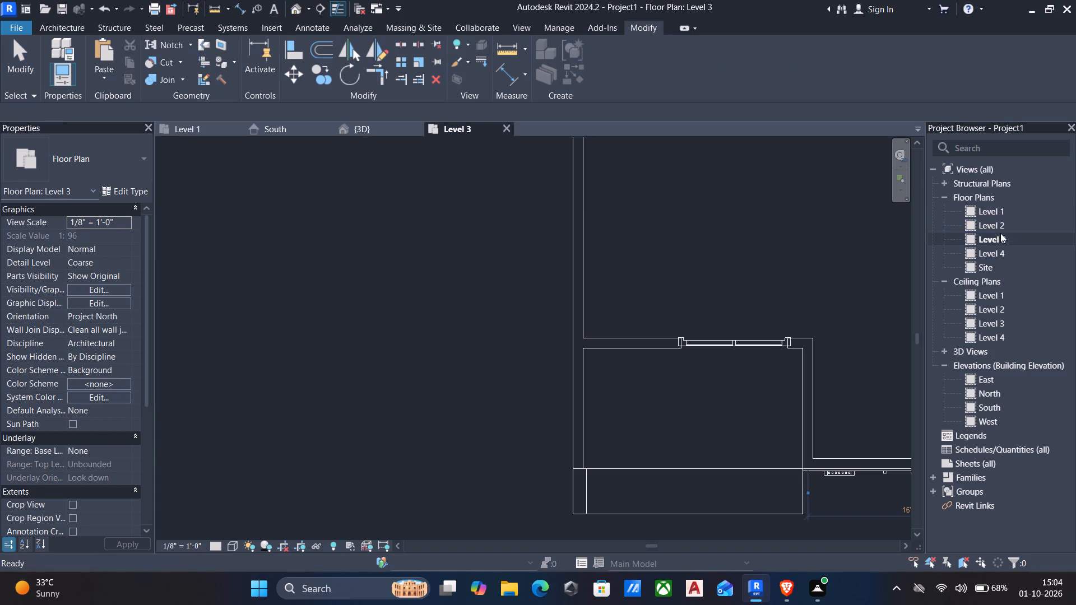
{"action": "double_click", "coordinate": [995, 225]}
{"action": "scroll", "coordinate": [861, 269], "scroll_direction": "down", "scroll_amount": 2}
{"action": "middle_click_drag", "start_coordinate": [656, 311], "coordinate": [643, 313]}
{"action": "scroll", "coordinate": [652, 311], "scroll_direction": "down", "scroll_amount": 3}
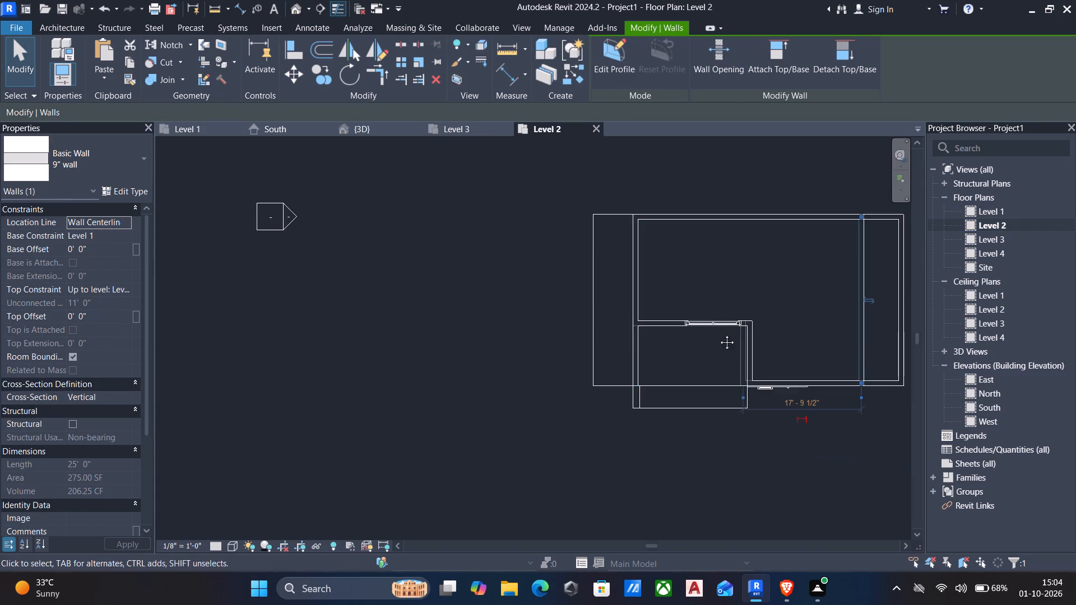
{"action": "middle_click_drag", "start_coordinate": [718, 334], "coordinate": [491, 317]}
{"action": "left_click", "coordinate": [674, 319]}
{"action": "key", "text": "Left"}
{"action": "key", "text": "Left"}
{"action": "key", "text": "Left"}
{"action": "key", "text": "Left"}
{"action": "key", "text": "Left"}
{"action": "key", "text": "Left"}
{"action": "key", "text": "Left"}
{"action": "key", "text": "Left"}
{"action": "key", "text": "Left"}
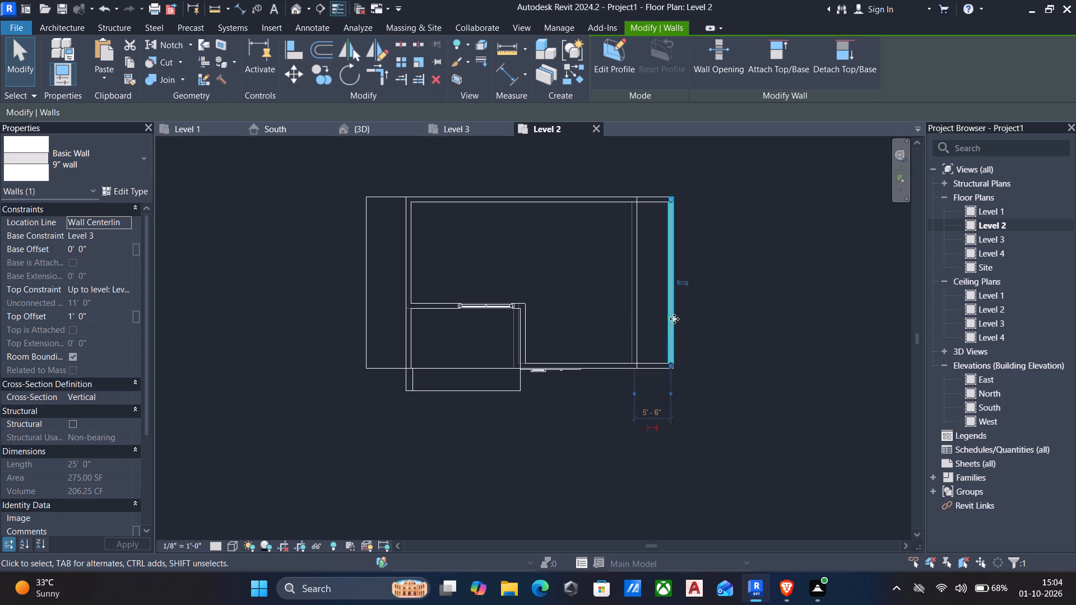
{"action": "key", "text": "Left"}
{"action": "key", "text": "Left"}
{"action": "key", "text": "Left"}
{"action": "key", "text": "Left"}
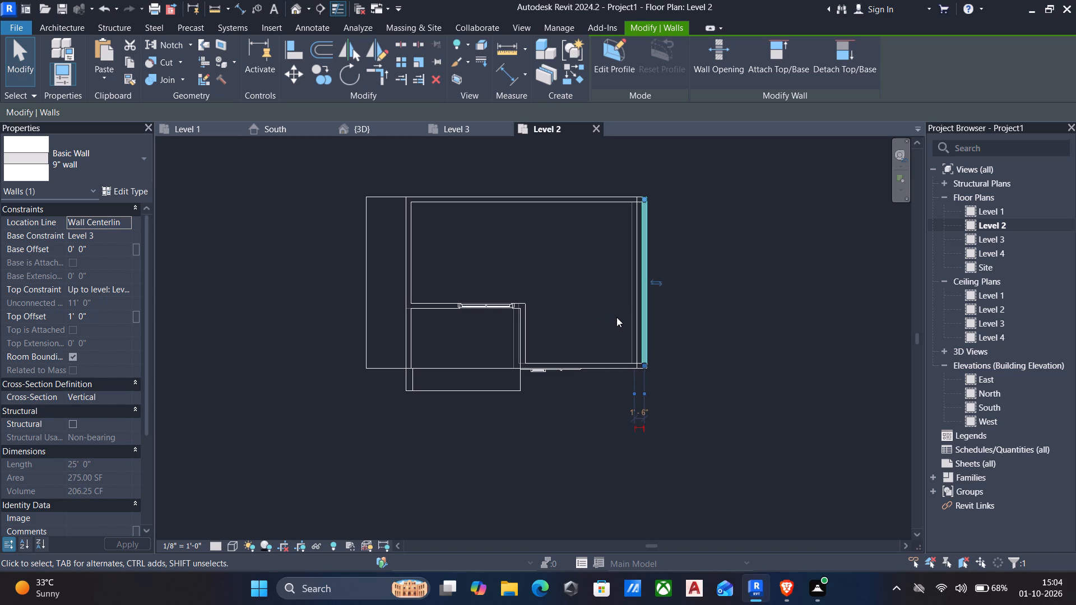
Align the outer face of the upper storey's east wall with the lower east wall's outer face.
{"action": "key", "text": "Escape"}
{"action": "type", "text": "al"}
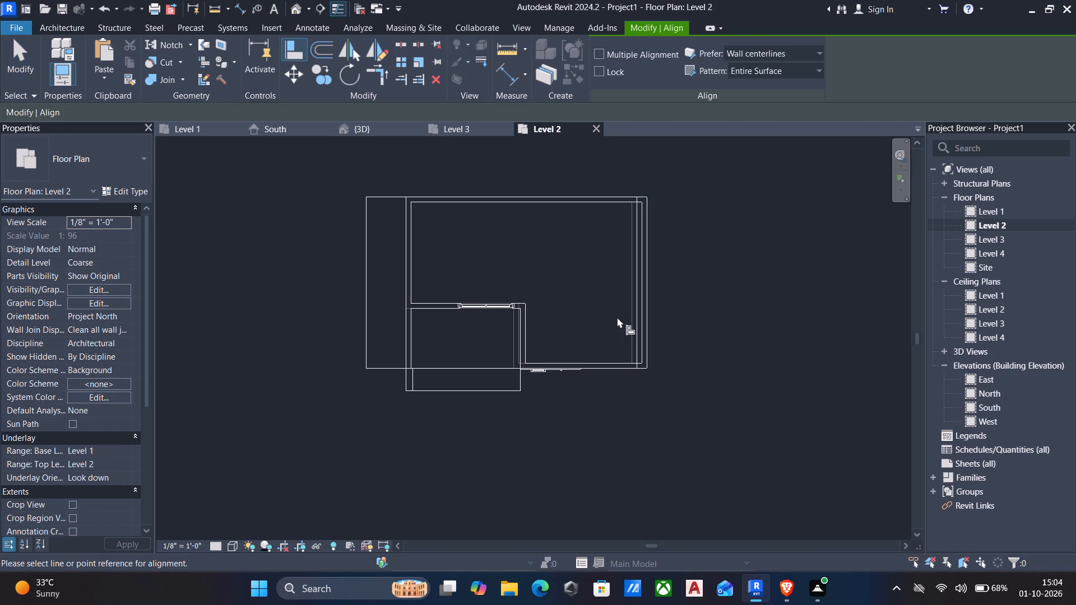
{"action": "left_click", "coordinate": [641, 320]}
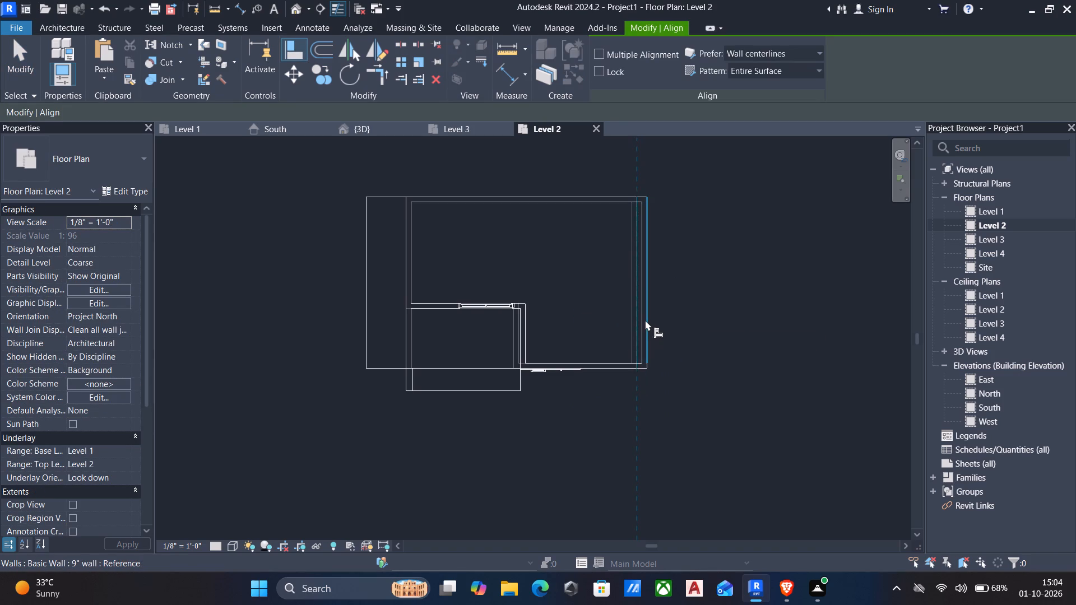
{"action": "left_click", "coordinate": [646, 320]}
{"action": "key", "text": "Escape"}
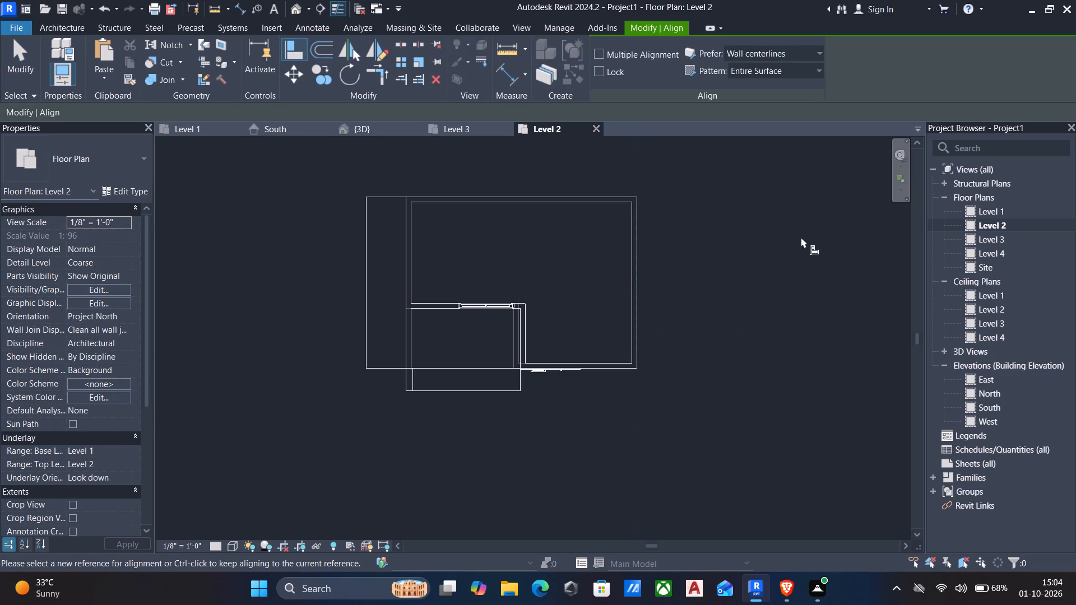
Check the Level 3 plan, return to the 3D view and reopen the facade's thin vertical strip extrusion sketch for in-place editing.
{"action": "left_click", "coordinate": [985, 239]}
{"action": "left_click_drag", "start_coordinate": [985, 239], "coordinate": [992, 239]}
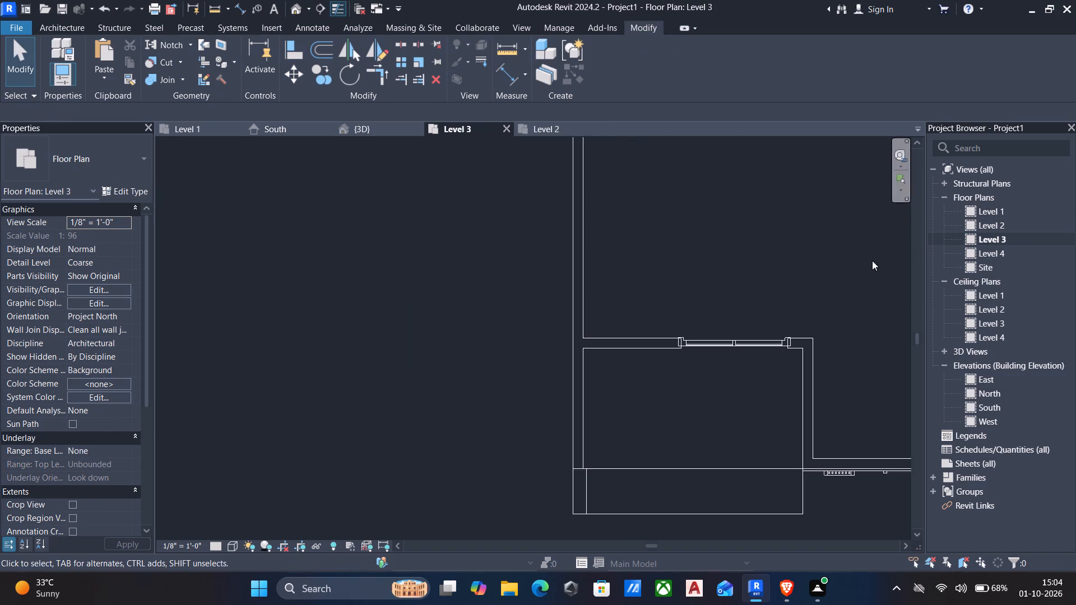
{"action": "scroll", "coordinate": [868, 263], "scroll_direction": "down", "scroll_amount": 5}
{"action": "middle_click_drag", "start_coordinate": [789, 286], "coordinate": [504, 292]}
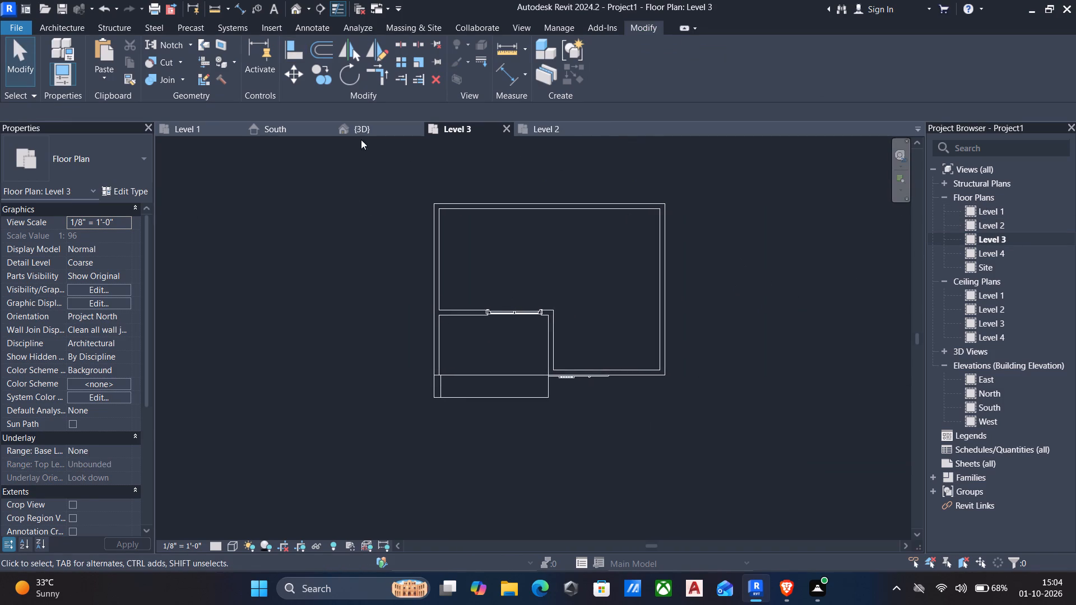
{"action": "left_click", "coordinate": [355, 127]}
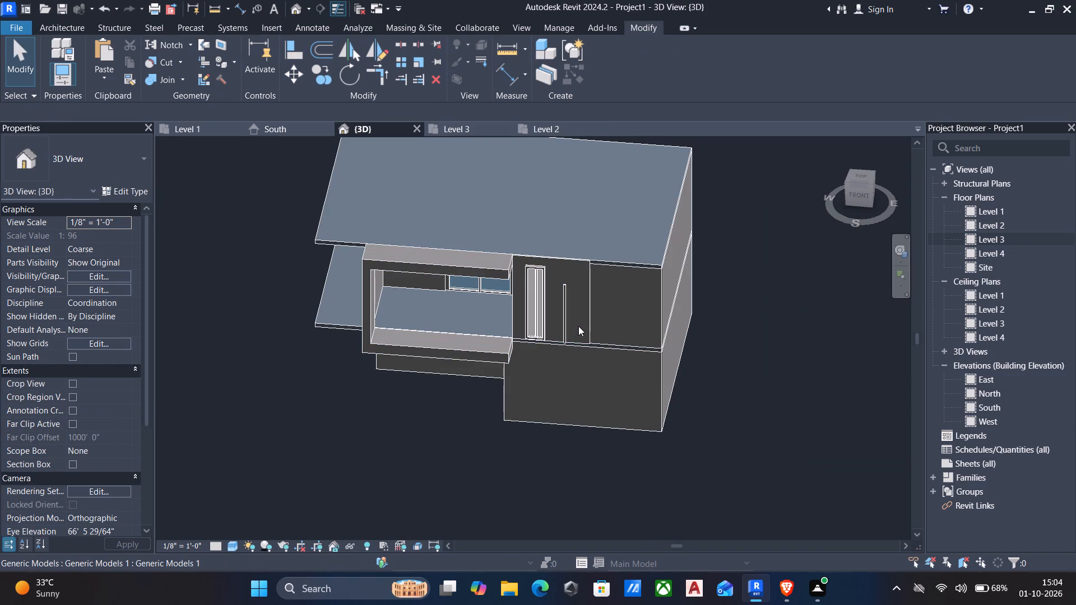
{"action": "scroll", "coordinate": [578, 326], "scroll_direction": "up", "scroll_amount": 3}
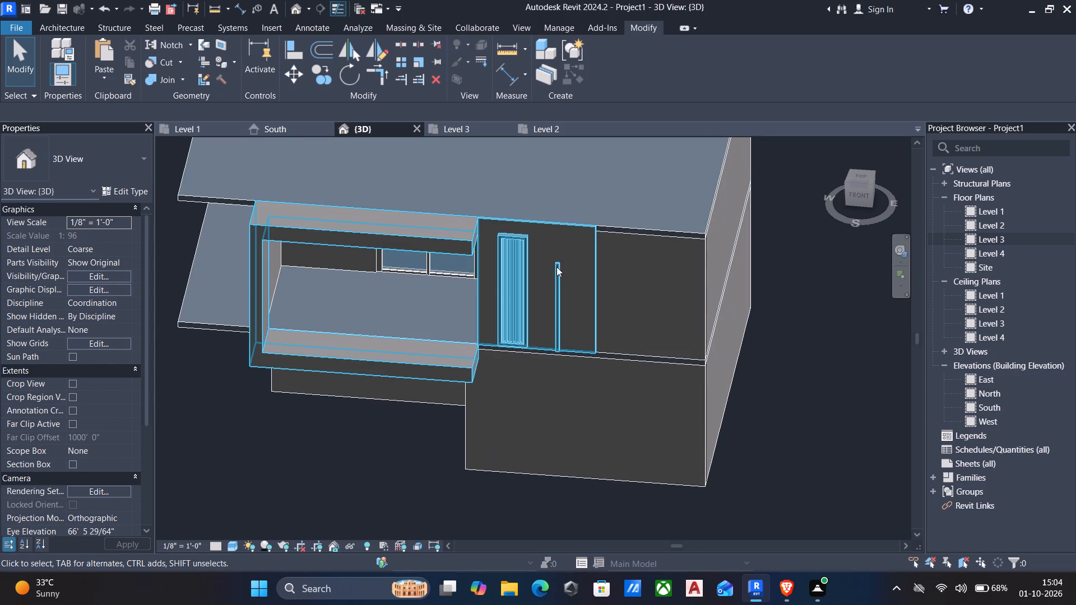
{"action": "left_click", "coordinate": [556, 267]}
{"action": "left_click", "coordinate": [614, 64]}
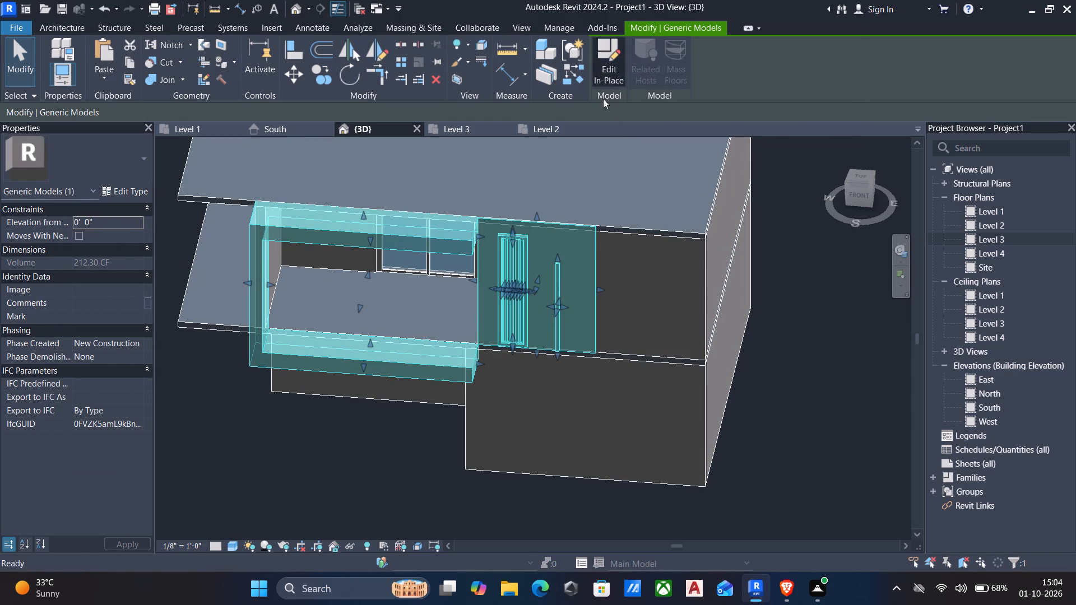
{"action": "left_click", "coordinate": [554, 288]}
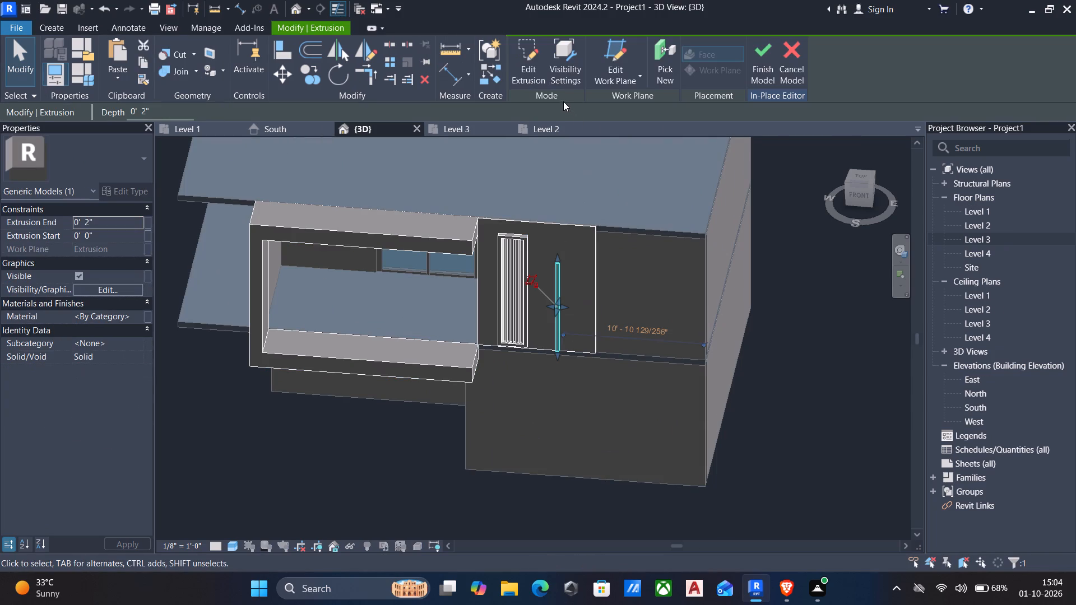
{"action": "left_click", "coordinate": [524, 63]}
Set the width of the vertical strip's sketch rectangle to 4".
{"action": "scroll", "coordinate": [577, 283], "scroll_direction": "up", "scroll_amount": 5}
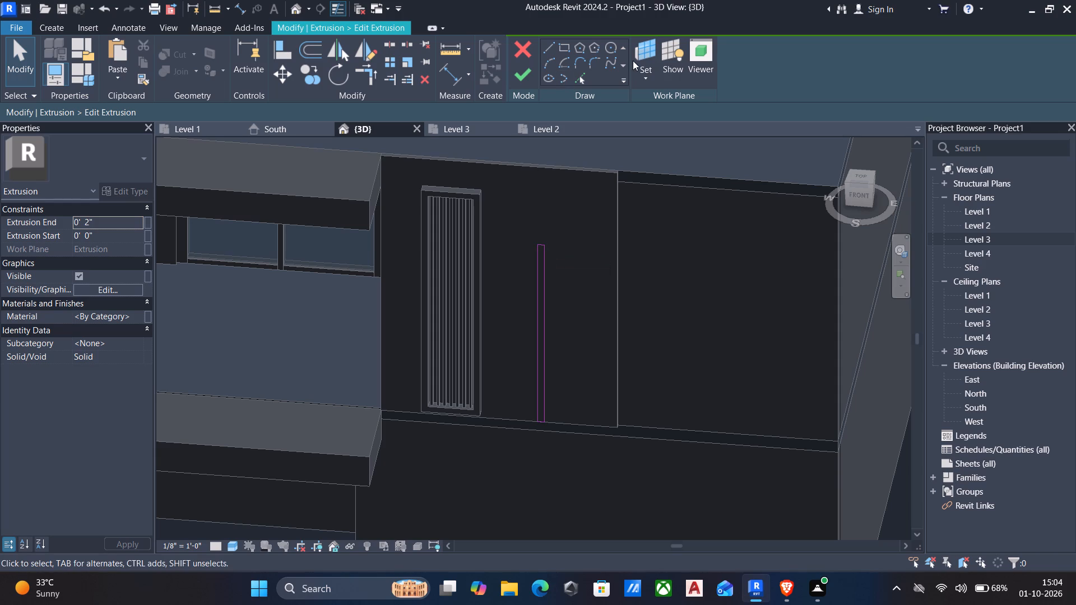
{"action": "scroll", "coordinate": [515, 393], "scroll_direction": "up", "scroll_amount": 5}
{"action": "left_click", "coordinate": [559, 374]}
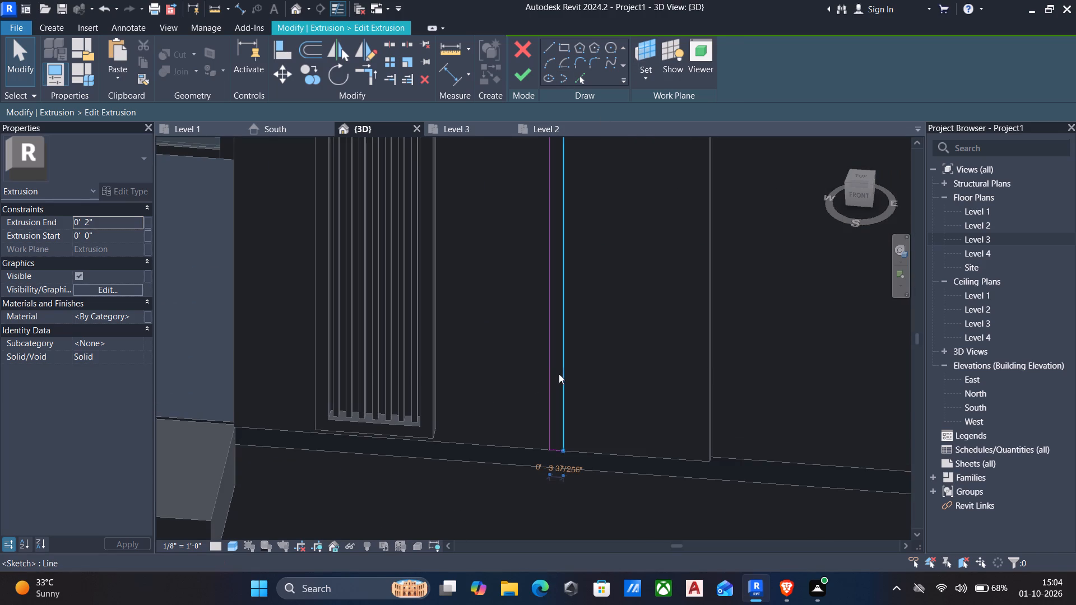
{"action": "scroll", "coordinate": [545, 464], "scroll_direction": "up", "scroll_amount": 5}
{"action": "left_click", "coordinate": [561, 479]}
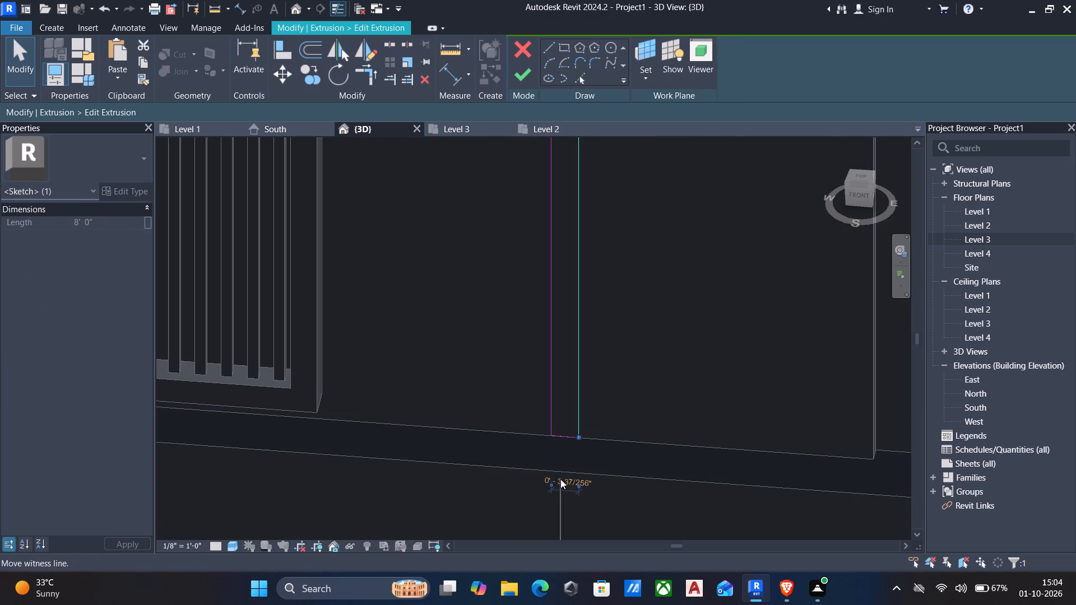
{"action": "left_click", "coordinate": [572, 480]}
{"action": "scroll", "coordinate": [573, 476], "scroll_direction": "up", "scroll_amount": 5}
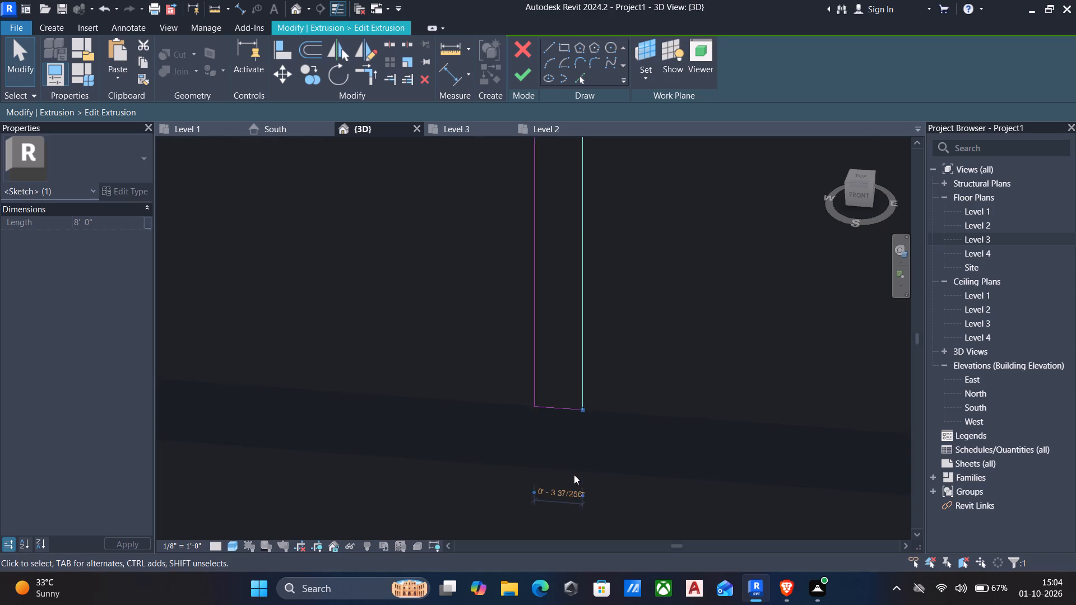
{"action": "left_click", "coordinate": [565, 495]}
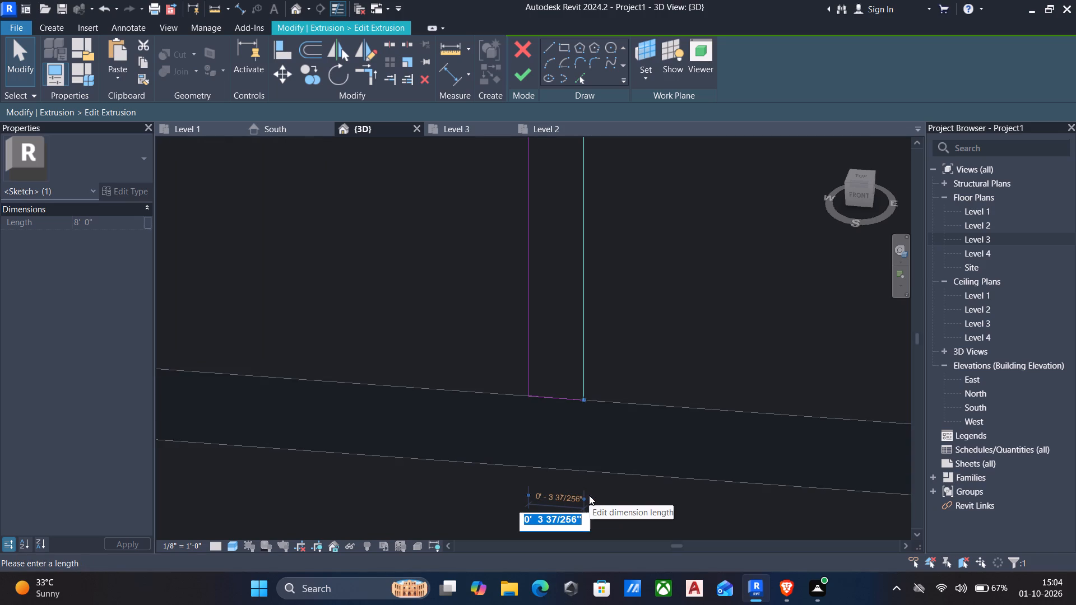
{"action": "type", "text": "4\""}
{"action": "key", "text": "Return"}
Set the width of the vertical strip's sketch rectangle to 2.5".
{"action": "scroll", "coordinate": [510, 496], "scroll_direction": "down", "scroll_amount": 5}
{"action": "scroll", "coordinate": [504, 385], "scroll_direction": "down", "scroll_amount": 3}
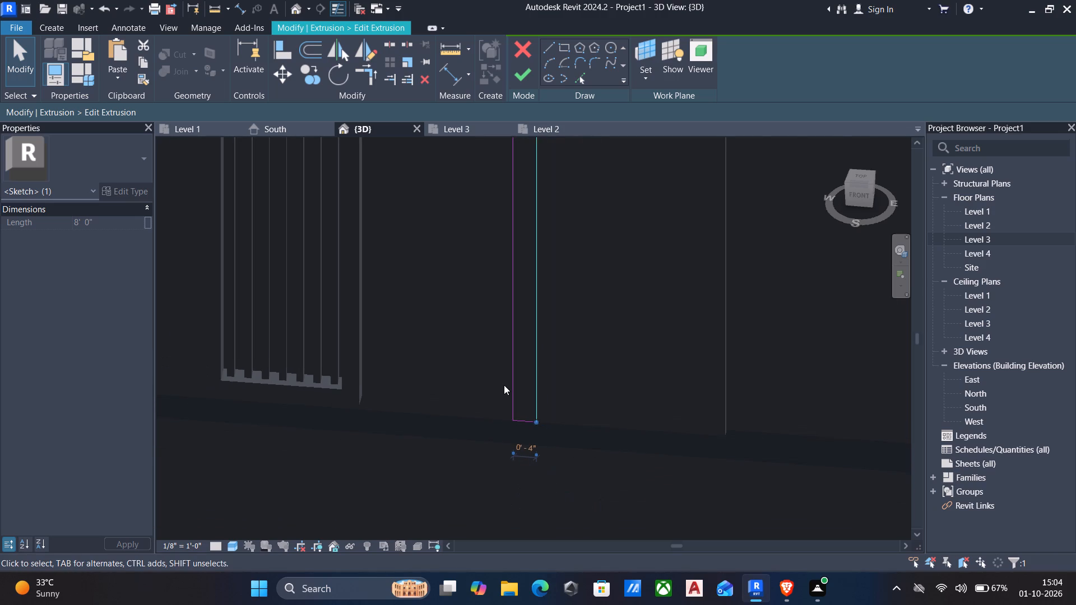
{"action": "left_click", "coordinate": [526, 446]}
{"action": "key", "text": "2"}
{"action": "type", "text": ".5"}
{"action": "key", "text": "shift+quotedbl"}
{"action": "key", "text": "Return"}
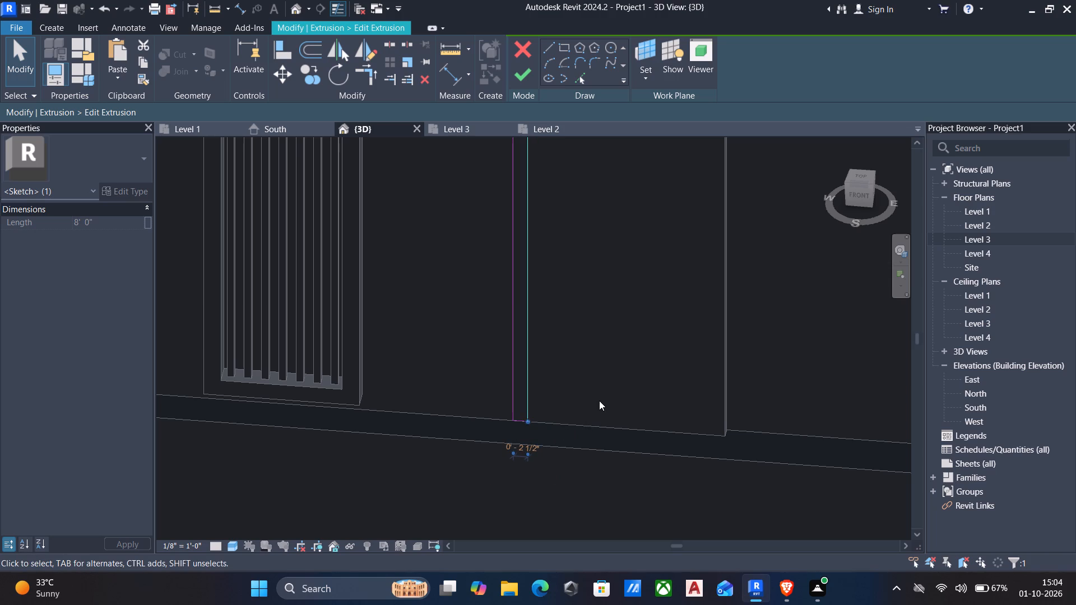
{"action": "key", "text": "Escape"}
Sketch a horizontal line about 11' 4" long from the strip rectangle's upper east corner to the east edge of the facade wall.
{"action": "scroll", "coordinate": [592, 398], "scroll_direction": "down", "scroll_amount": 3}
{"action": "middle_click_drag", "start_coordinate": [599, 377], "coordinate": [569, 490]}
{"action": "scroll", "coordinate": [572, 419], "scroll_direction": "down", "scroll_amount": 3}
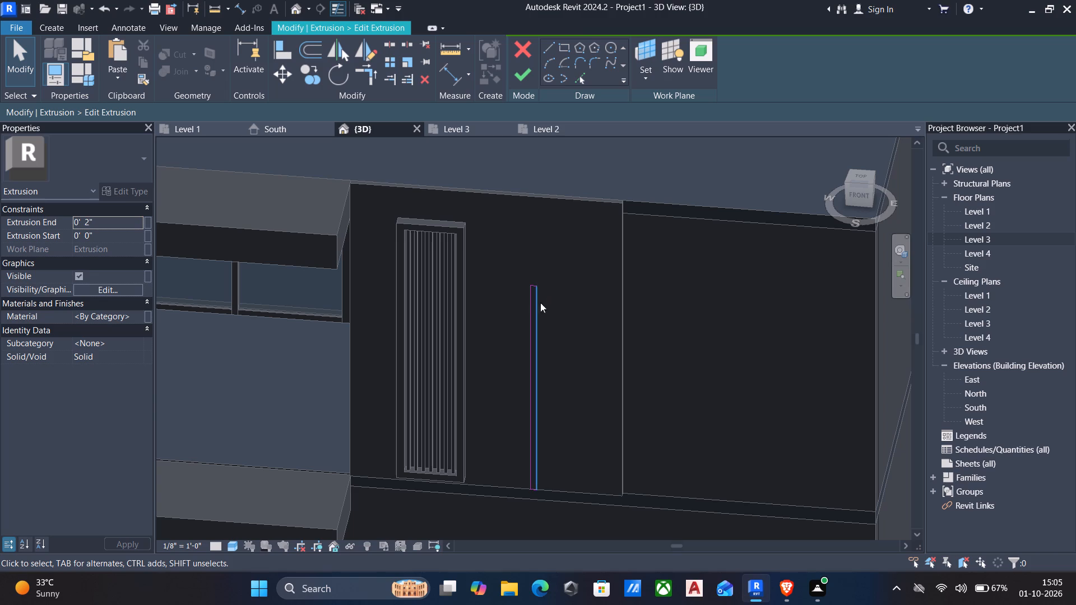
{"action": "left_click", "coordinate": [546, 52]}
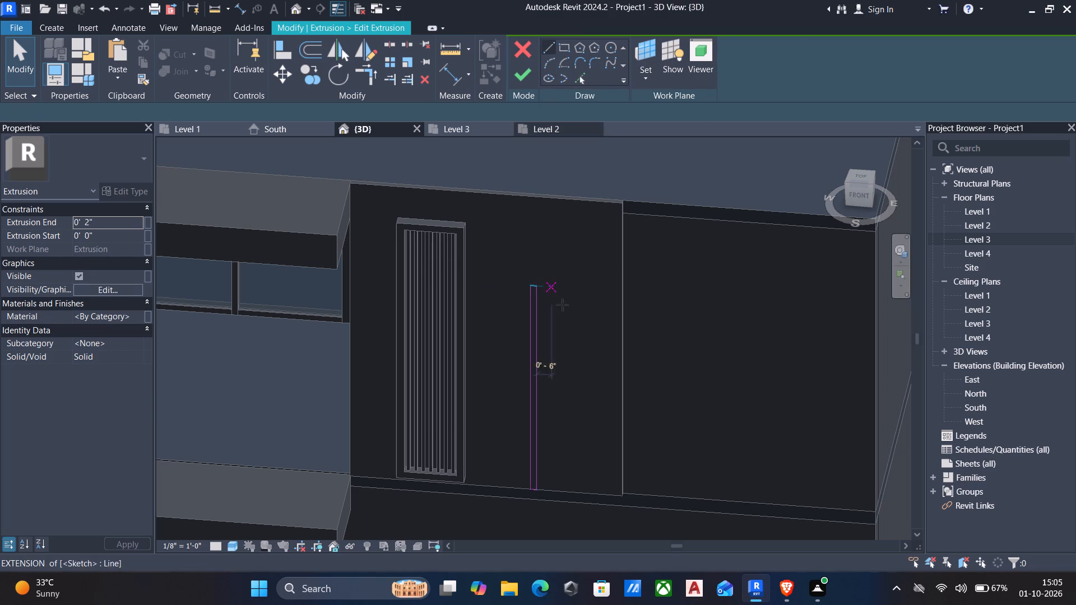
{"action": "scroll", "coordinate": [569, 313], "scroll_direction": "up", "scroll_amount": 5}
{"action": "scroll", "coordinate": [509, 258], "scroll_direction": "up", "scroll_amount": 5}
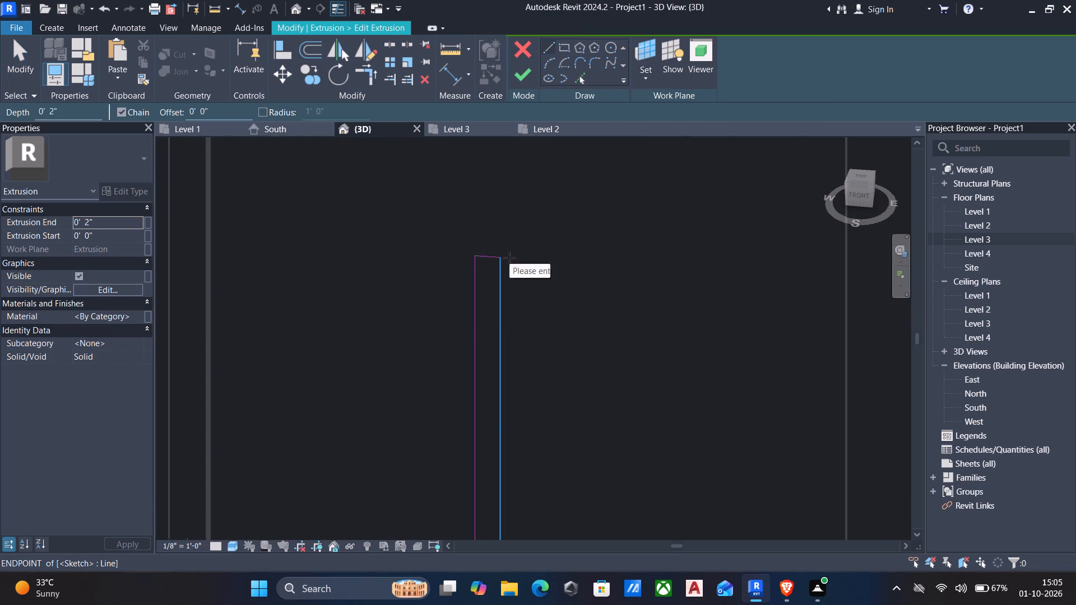
{"action": "left_click_drag", "start_coordinate": [505, 258], "coordinate": [512, 259]}
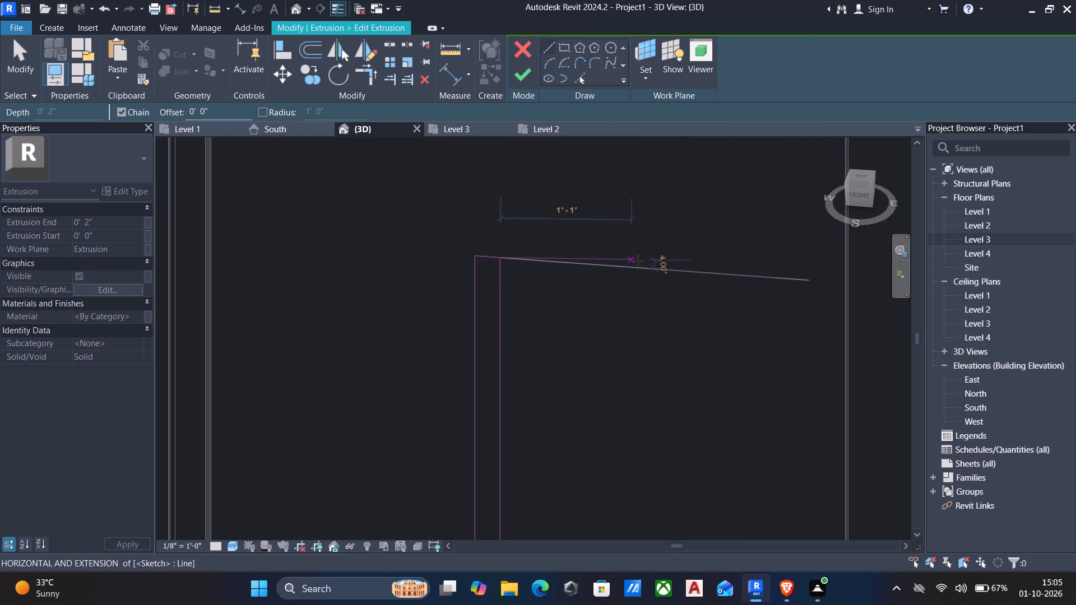
{"action": "middle_click_drag", "start_coordinate": [638, 260], "coordinate": [607, 255]}
{"action": "scroll", "coordinate": [607, 259], "scroll_direction": "down", "scroll_amount": 3}
{"action": "middle_click_drag", "start_coordinate": [667, 271], "coordinate": [630, 267]}
{"action": "scroll", "coordinate": [629, 267], "scroll_direction": "down", "scroll_amount": 4}
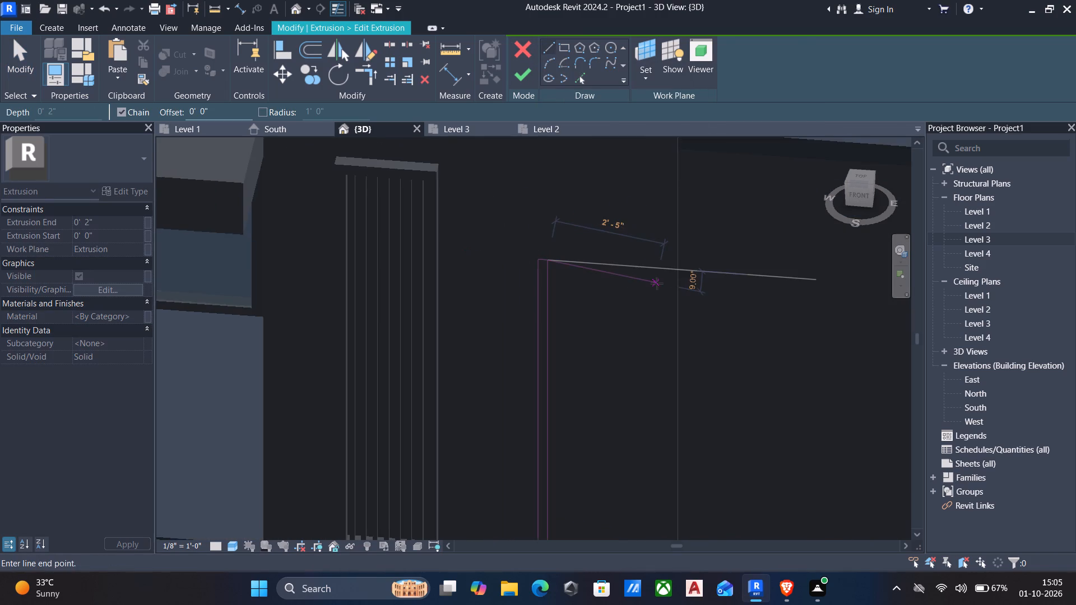
{"action": "middle_click_drag", "start_coordinate": [657, 283], "coordinate": [544, 245]}
{"action": "scroll", "coordinate": [543, 245], "scroll_direction": "down", "scroll_amount": 3}
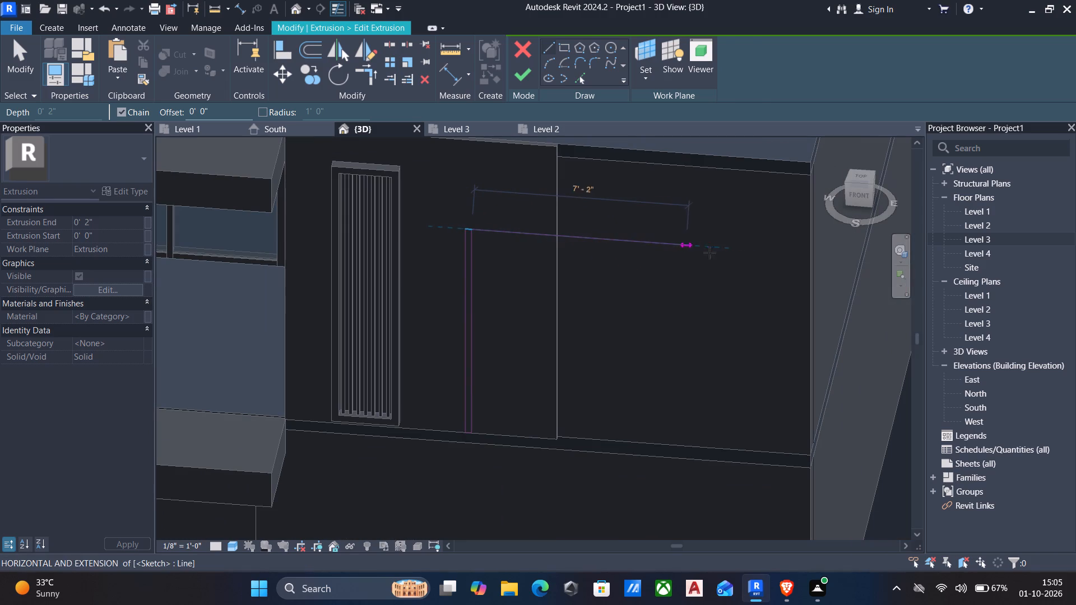
{"action": "left_click", "coordinate": [811, 253]}
{"action": "key", "text": "Escape"}
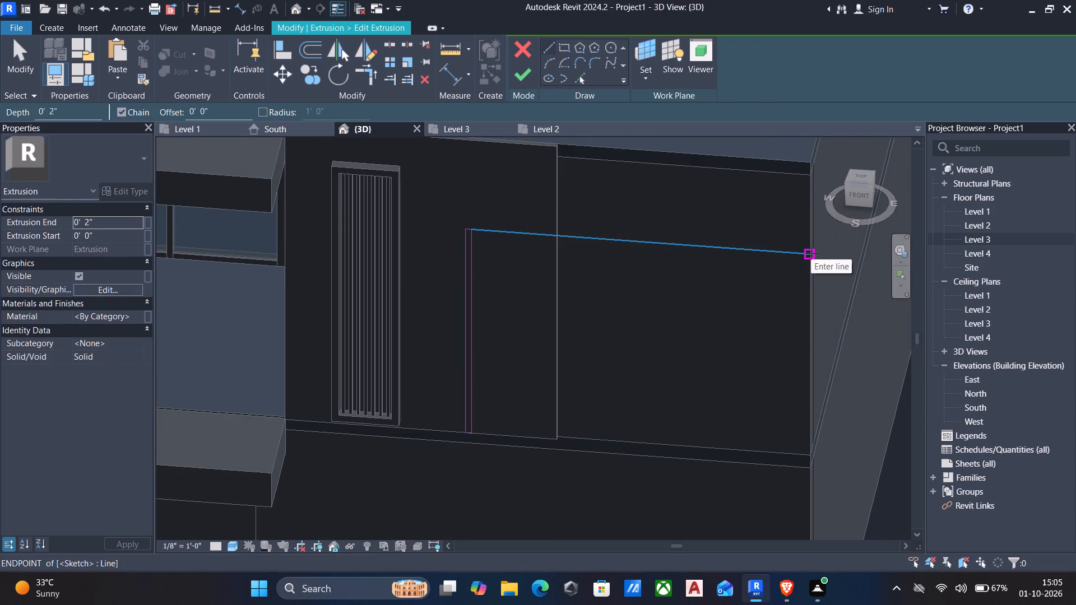
Sketch a second horizontal line offset 2.5" below the first, from the strip rectangle's upper corner to the facade's east edge.
{"action": "key", "text": "Escape"}
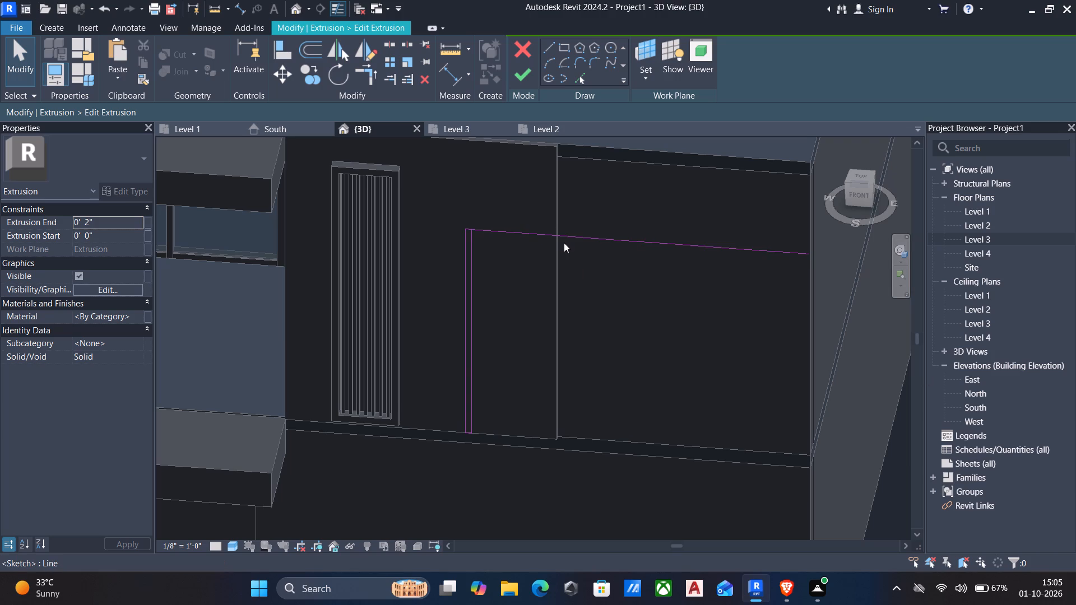
{"action": "left_click", "coordinate": [548, 49]}
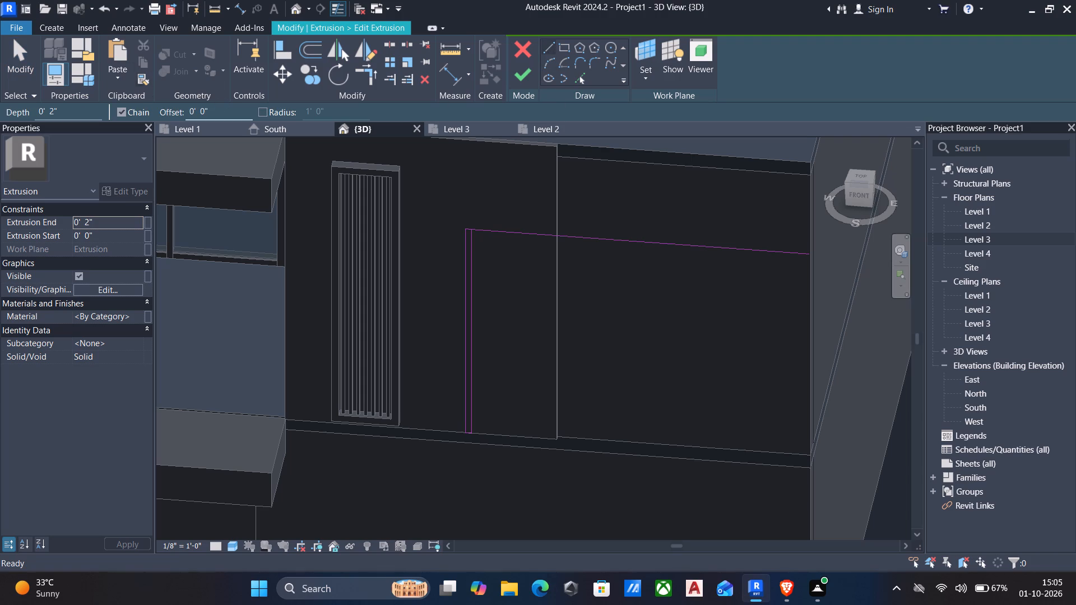
{"action": "left_click_drag", "start_coordinate": [218, 106], "coordinate": [0, 82]}
{"action": "type", "text": "2.5\""}
{"action": "key", "text": "Return"}
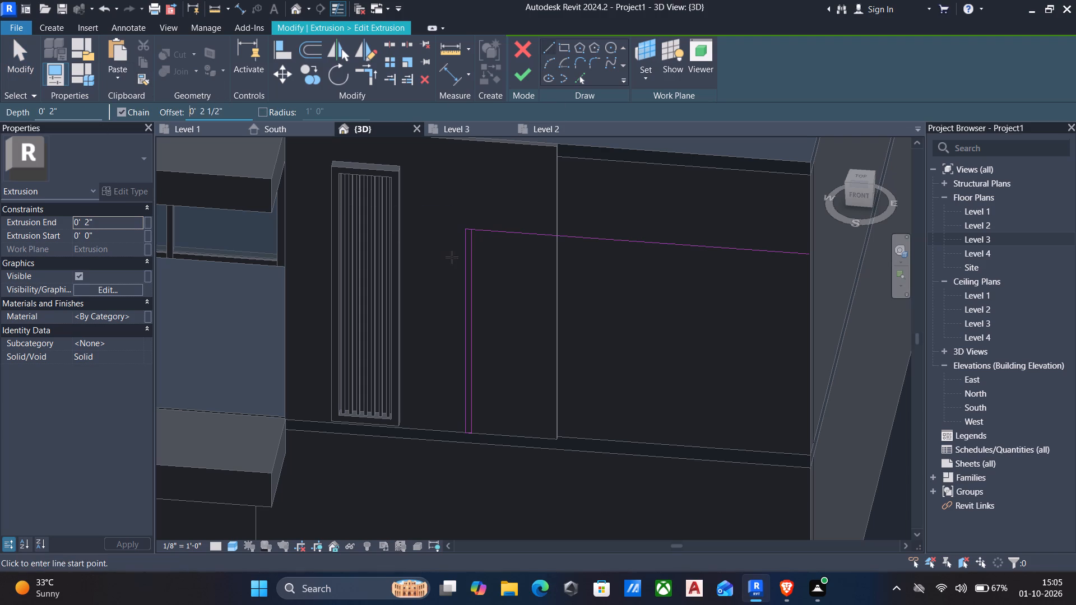
{"action": "scroll", "coordinate": [461, 224], "scroll_direction": "up", "scroll_amount": 4}
{"action": "left_click", "coordinate": [468, 236]}
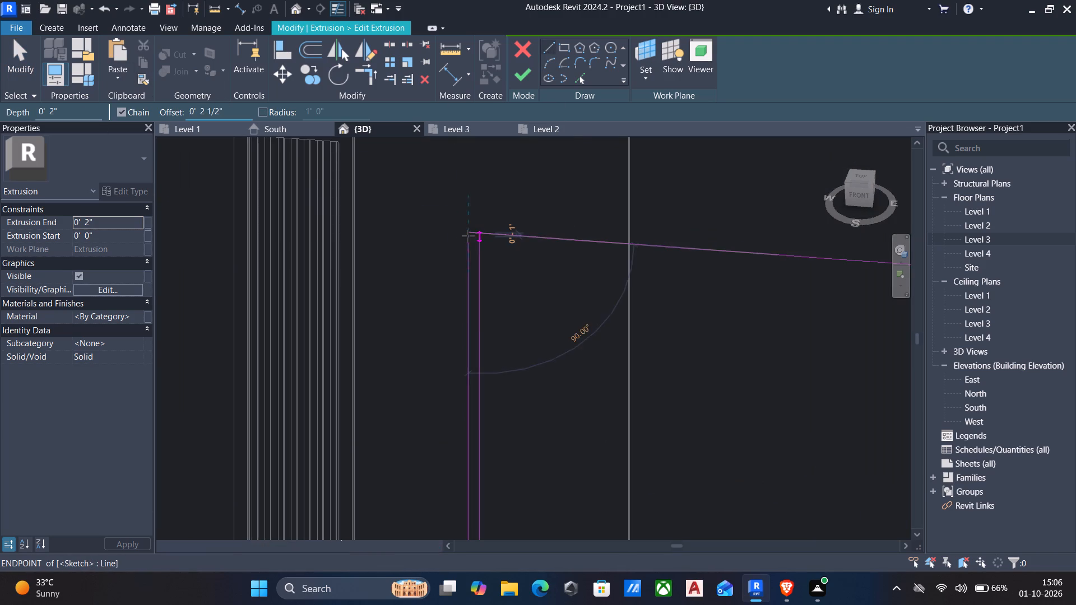
{"action": "middle_click_drag", "start_coordinate": [657, 281], "coordinate": [512, 243]}
{"action": "scroll", "coordinate": [508, 243], "scroll_direction": "down", "scroll_amount": 4}
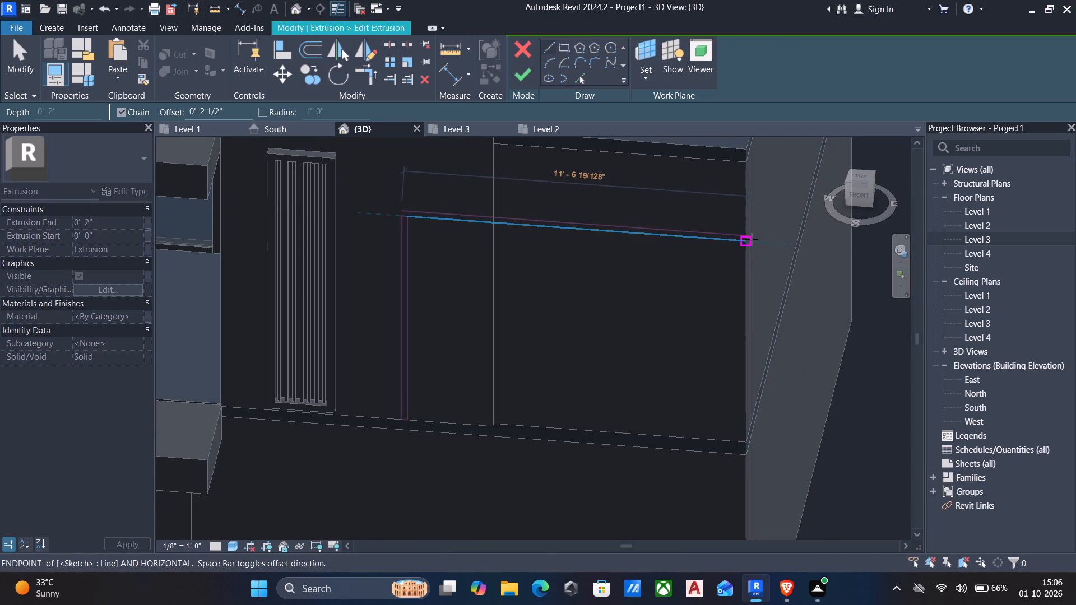
{"action": "key", "text": "space"}
{"action": "scroll", "coordinate": [752, 239], "scroll_direction": "up", "scroll_amount": 4}
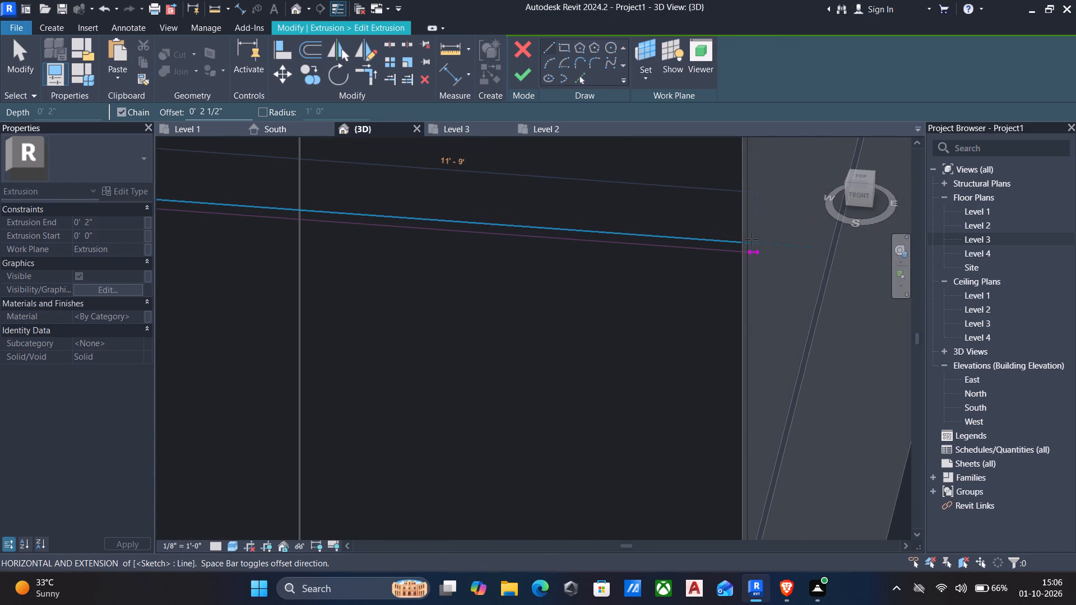
{"action": "left_click", "coordinate": [745, 238]}
{"action": "key", "text": "Escape"}
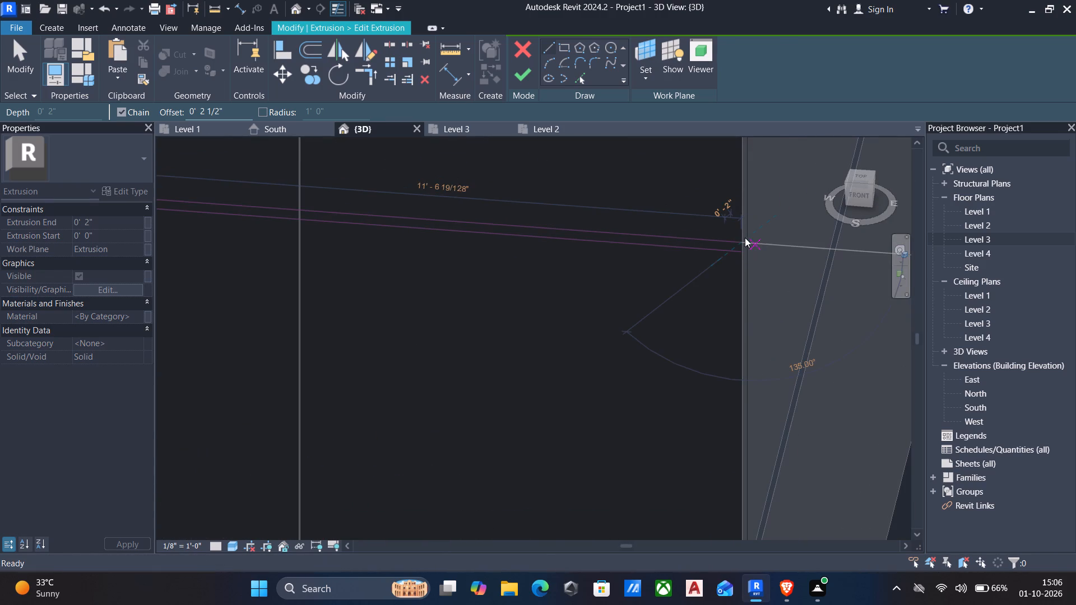
{"action": "scroll", "coordinate": [690, 278], "scroll_direction": "down", "scroll_amount": 5}
{"action": "middle_click_drag", "start_coordinate": [684, 281], "coordinate": [768, 279]}
{"action": "key", "text": "Escape"}
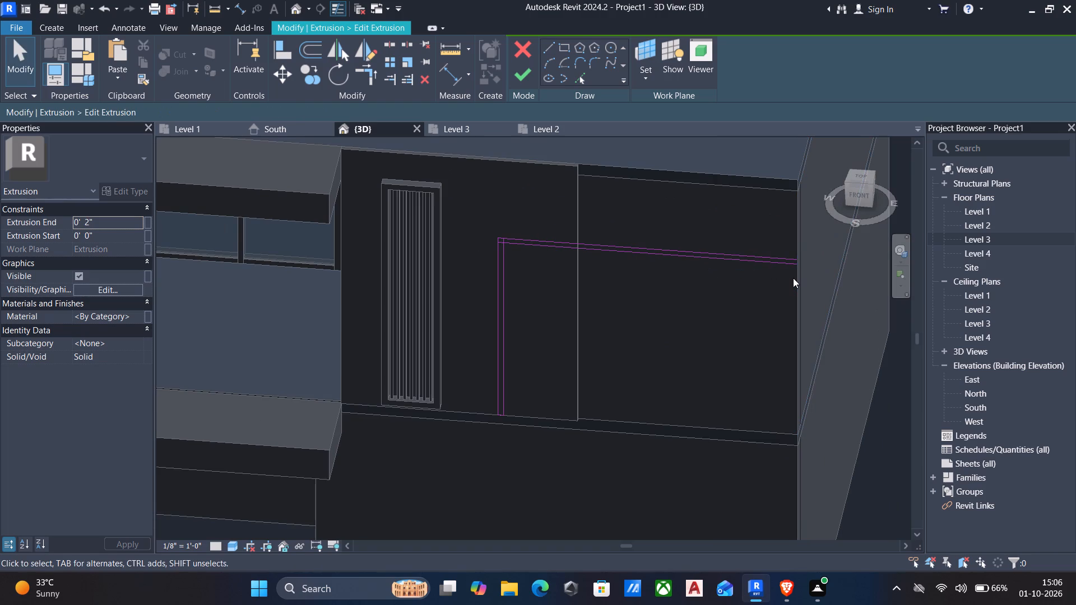
Trim the strip rectangle's two vertical edges and the two horizontal lines into corners.
{"action": "type", "text": "tr"}
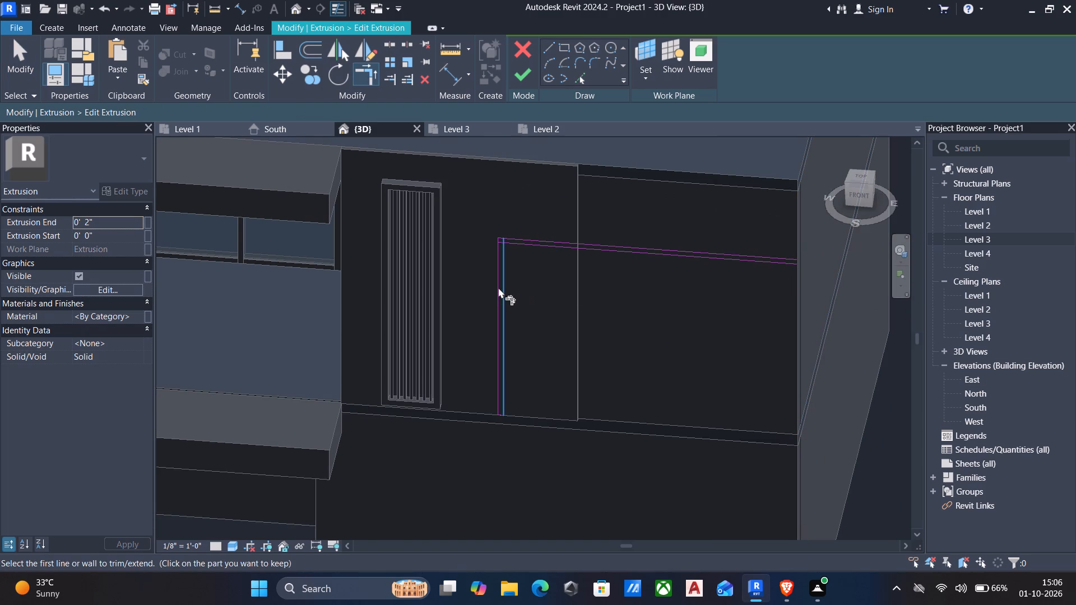
{"action": "left_click", "coordinate": [505, 276]}
{"action": "left_click", "coordinate": [522, 243]}
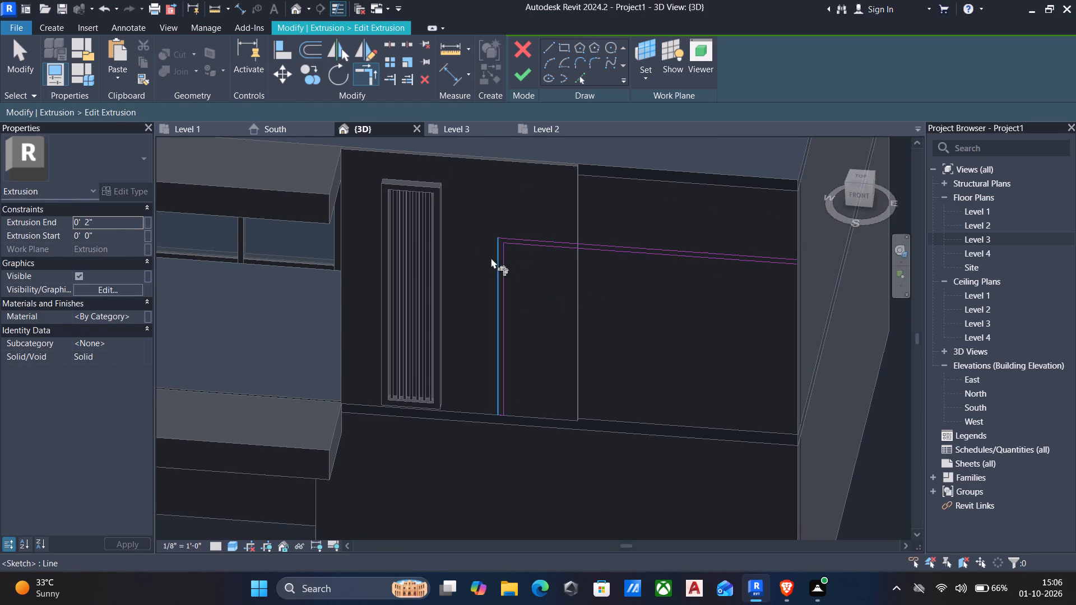
{"action": "left_click", "coordinate": [495, 258]}
{"action": "left_click", "coordinate": [507, 239]}
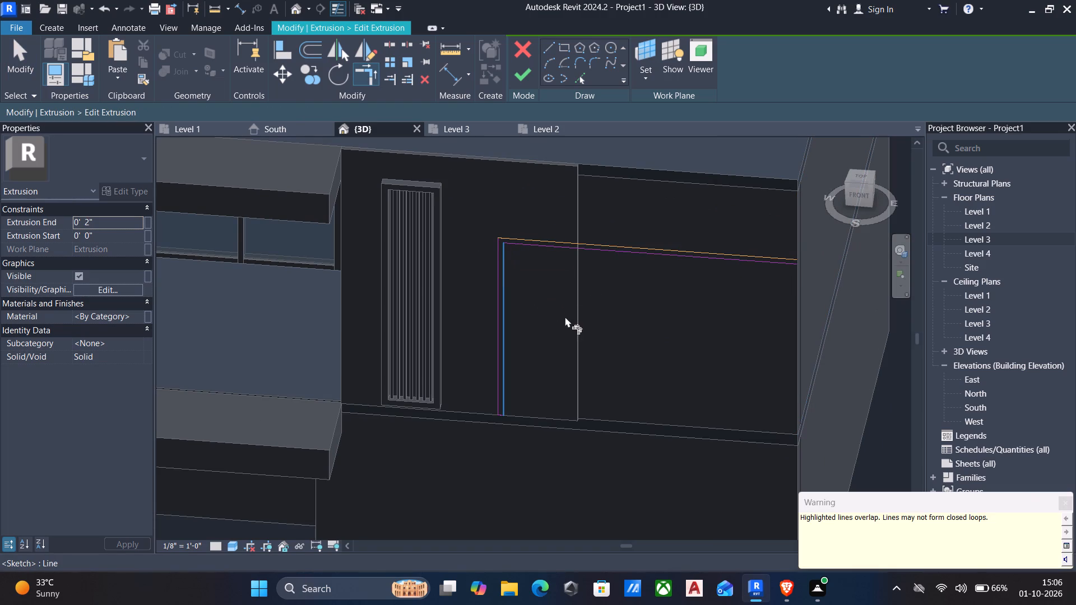
{"action": "key", "text": "Escape"}
Delete the overlapping upper horizontal line and the rectangle's short top edge.
{"action": "scroll", "coordinate": [528, 245], "scroll_direction": "up", "scroll_amount": 4}
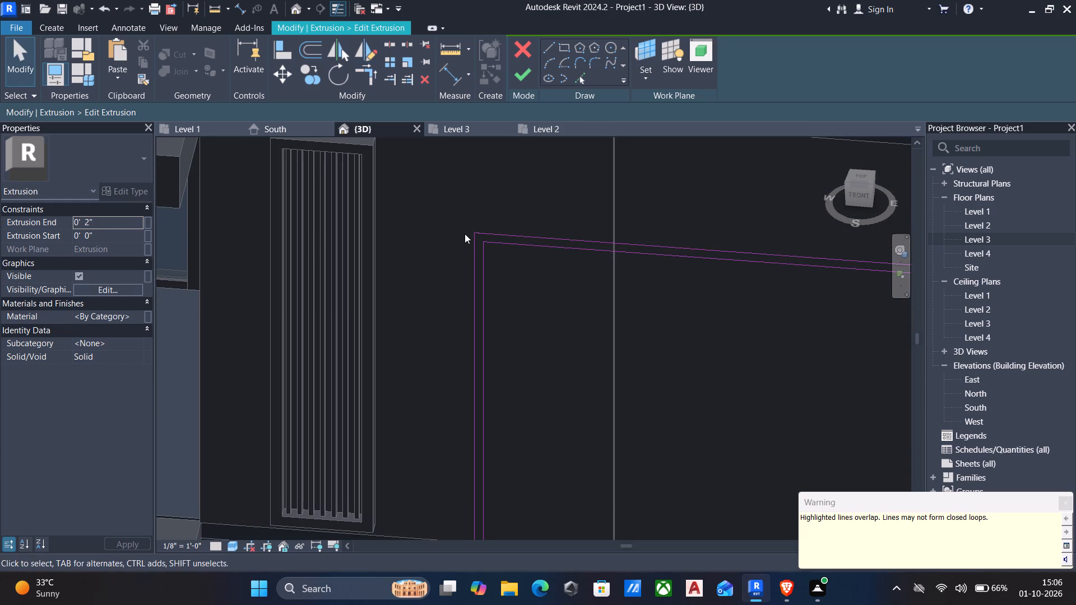
{"action": "left_click", "coordinate": [477, 235]}
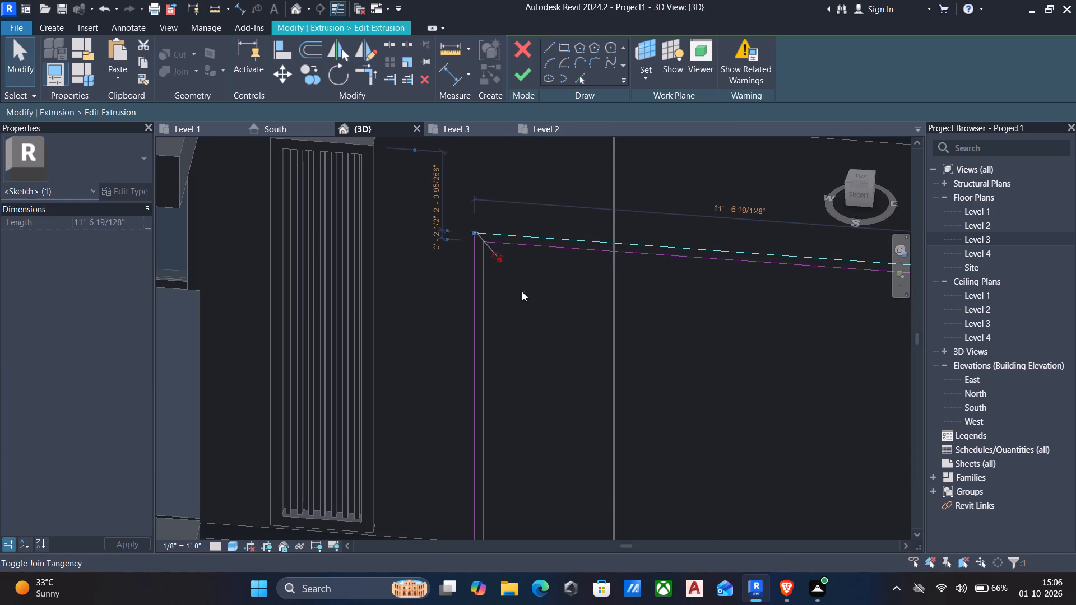
{"action": "key", "text": "Delete"}
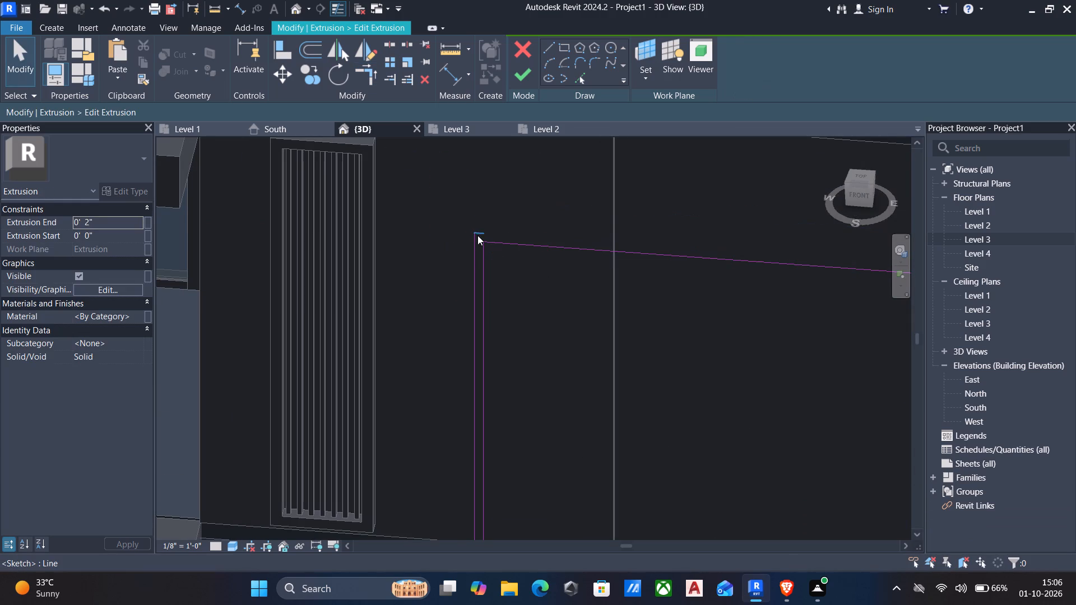
{"action": "left_click", "coordinate": [479, 232]}
{"action": "key", "text": "Delete"}
Redraw the upper horizontal line about 11' 6" long from the strip's outer corner and close its east end with a 2 1/2" vertical line.
{"action": "left_click", "coordinate": [551, 49]}
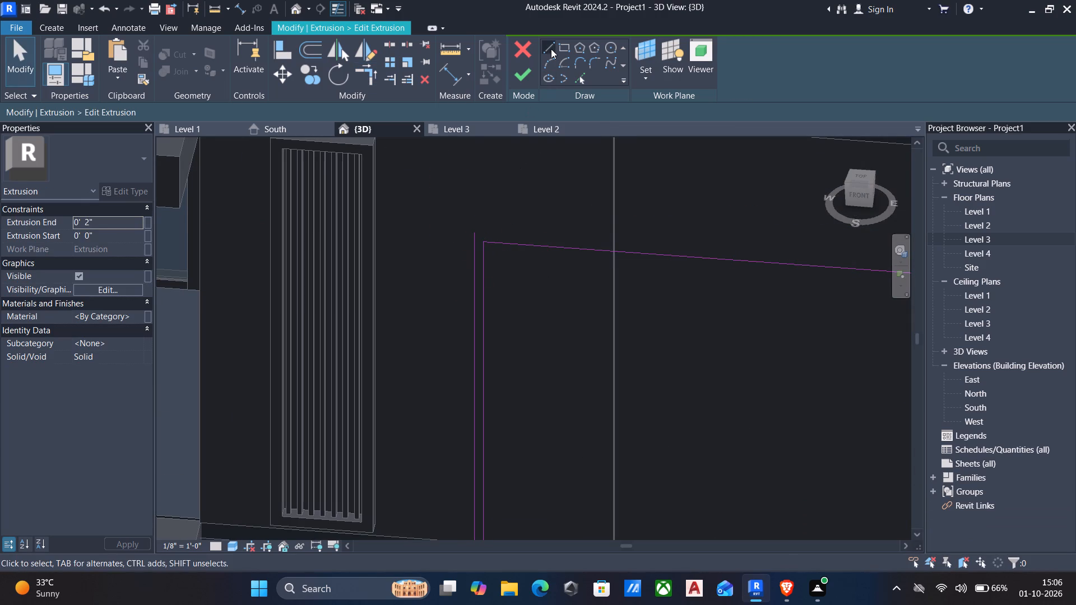
{"action": "left_click", "coordinate": [478, 234]}
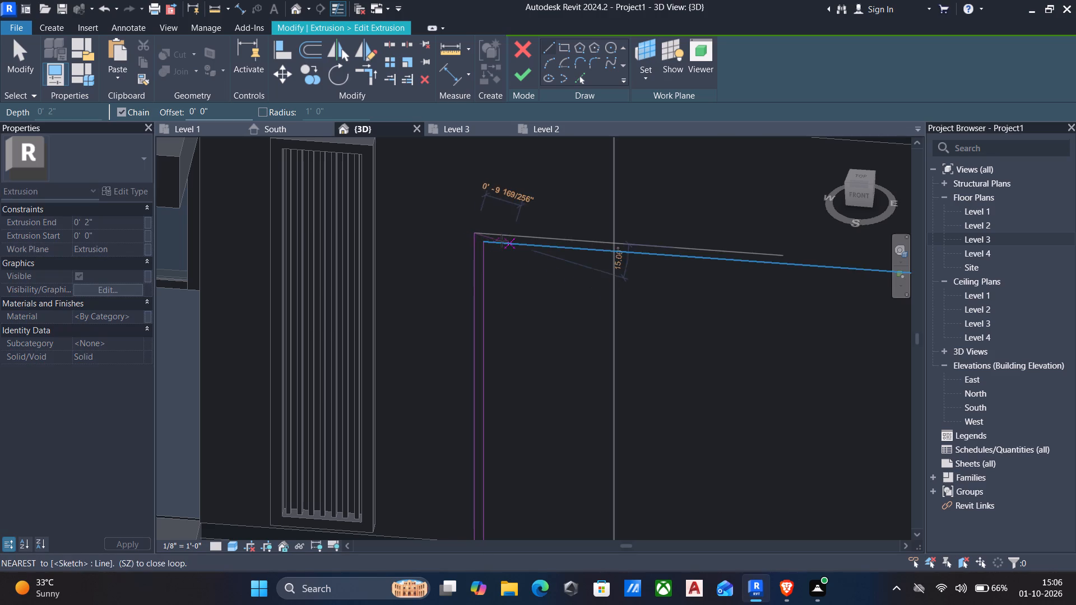
{"action": "middle_click_drag", "start_coordinate": [502, 241], "coordinate": [350, 249]}
{"action": "scroll", "coordinate": [350, 249], "scroll_direction": "down", "scroll_amount": 2}
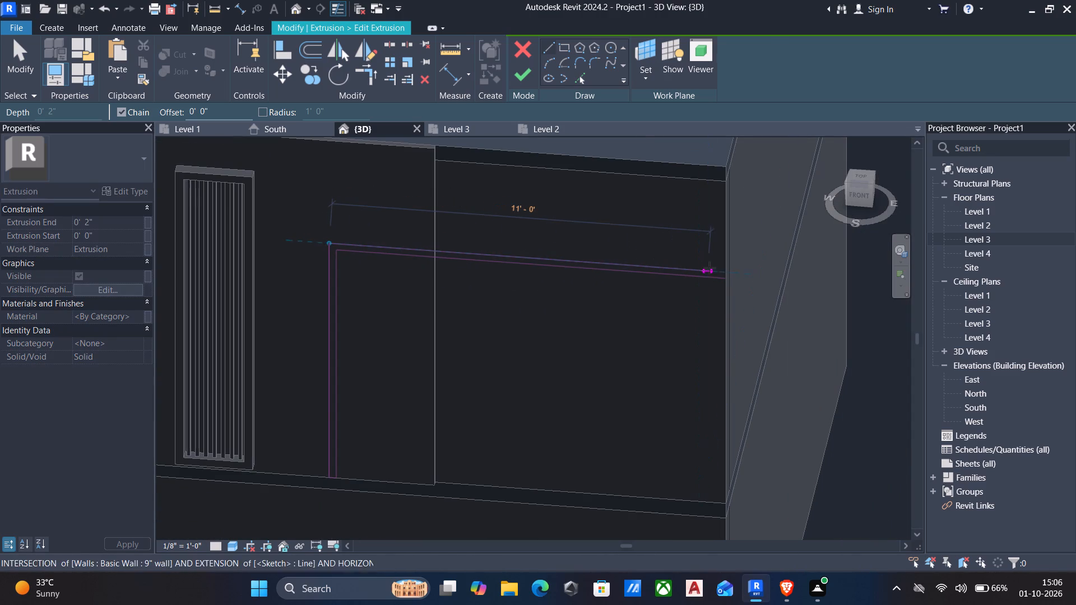
{"action": "scroll", "coordinate": [723, 274], "scroll_direction": "up", "scroll_amount": 3}
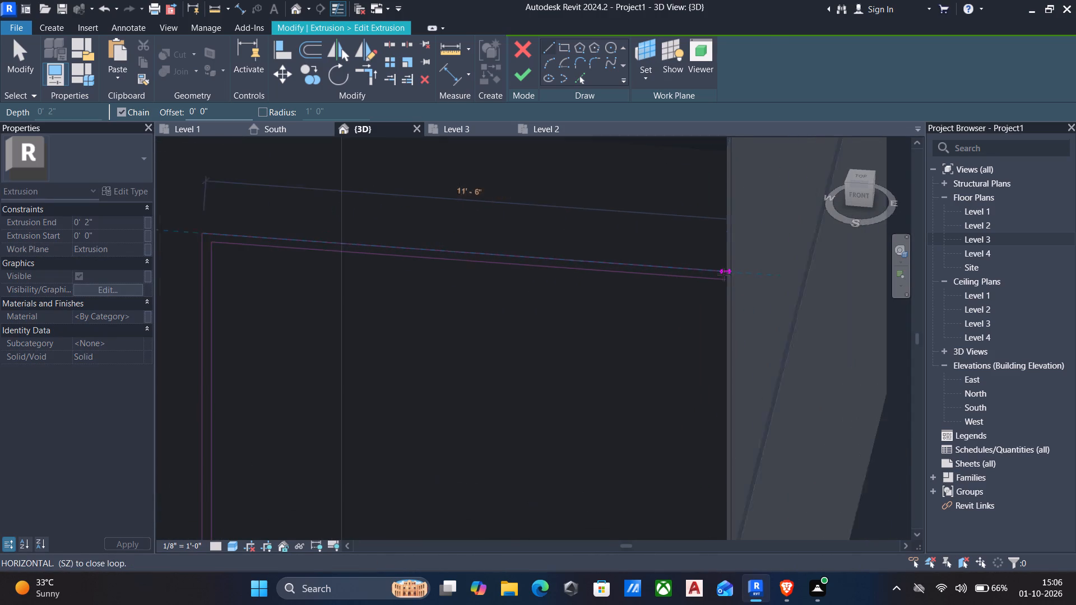
{"action": "left_click", "coordinate": [727, 271]}
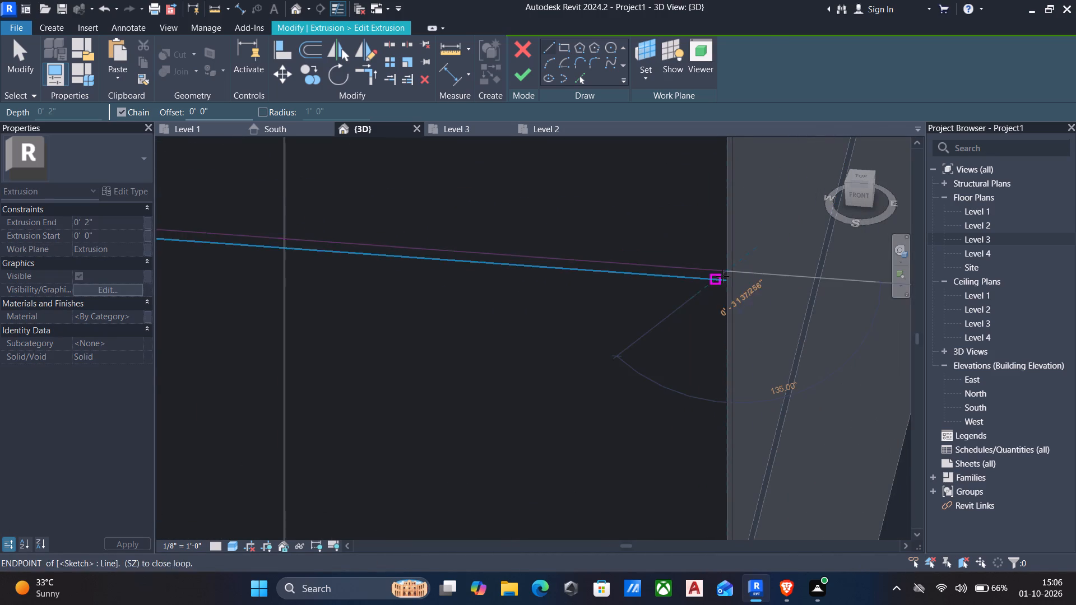
{"action": "scroll", "coordinate": [722, 276], "scroll_direction": "up", "scroll_amount": 9}
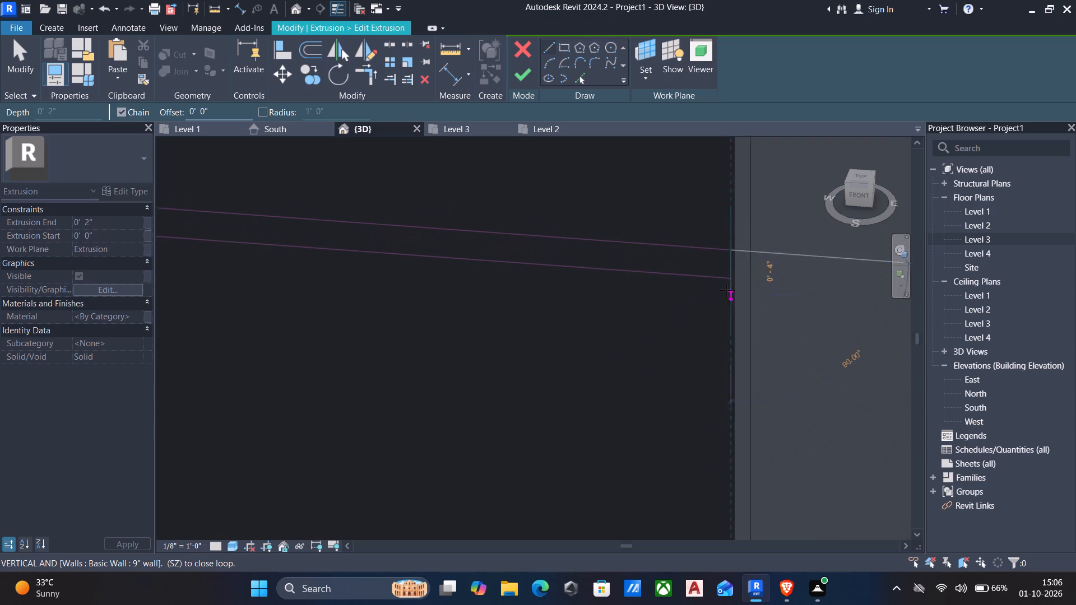
{"action": "scroll", "coordinate": [726, 290], "scroll_direction": "up", "scroll_amount": 2}
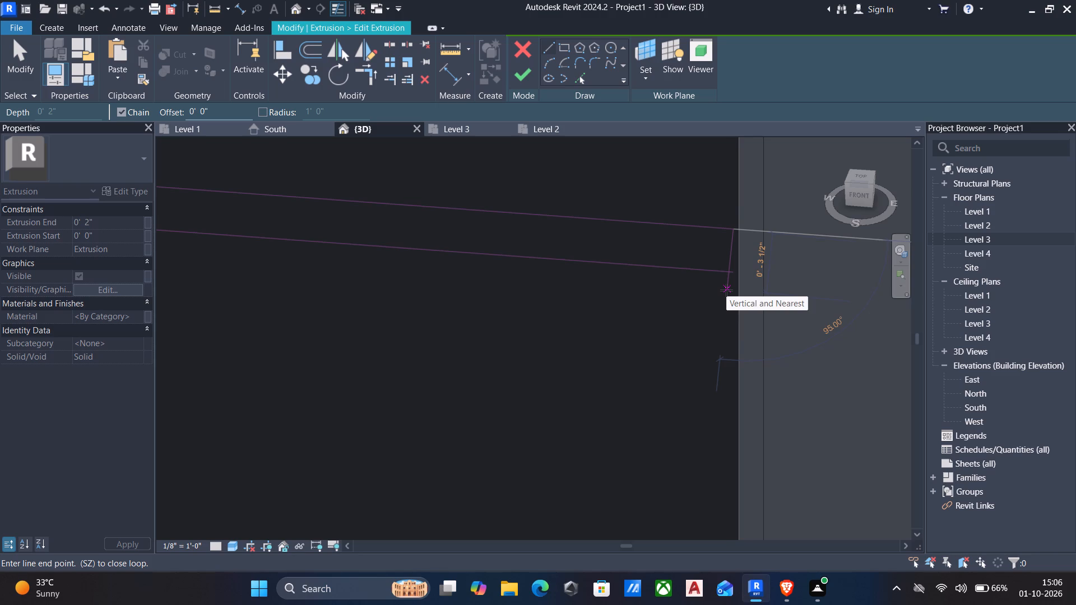
{"action": "scroll", "coordinate": [726, 290], "scroll_direction": "up", "scroll_amount": 3}
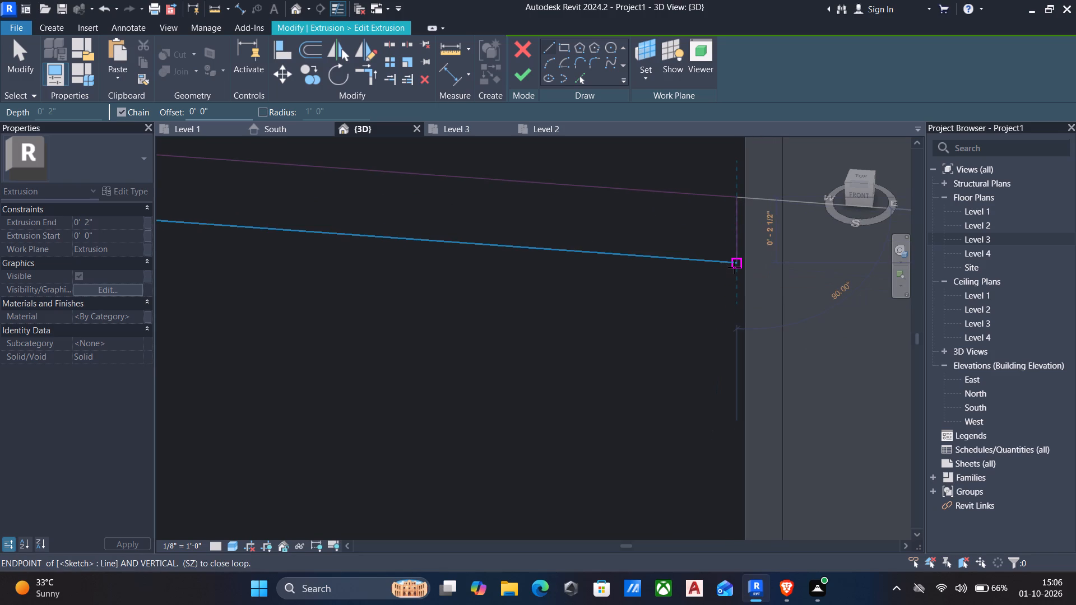
{"action": "left_click", "coordinate": [734, 267]}
{"action": "key", "text": "Escape"}
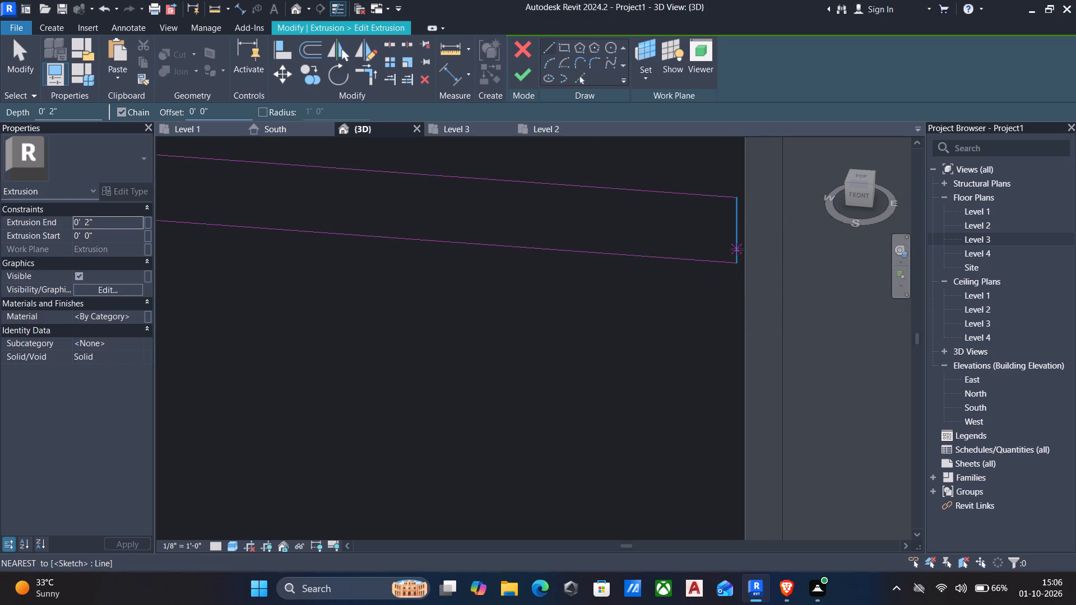
{"action": "key", "text": "Escape"}
Nudge the sketch's short east end line outward to the facade wall's east edge.
{"action": "left_click", "coordinate": [737, 249]}
{"action": "key", "text": "Right"}
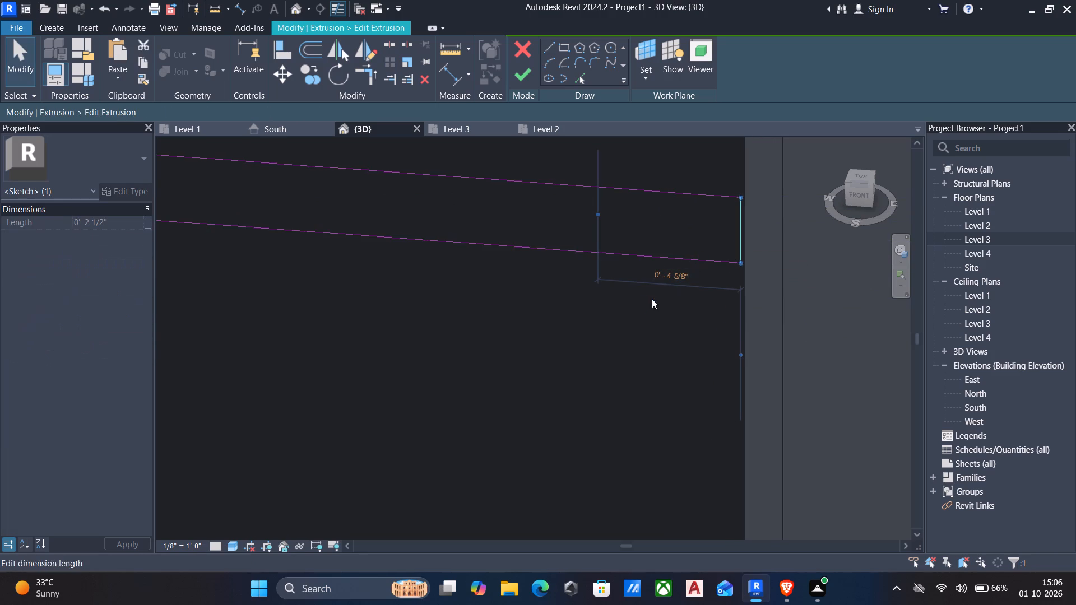
{"action": "key", "text": "Right"}
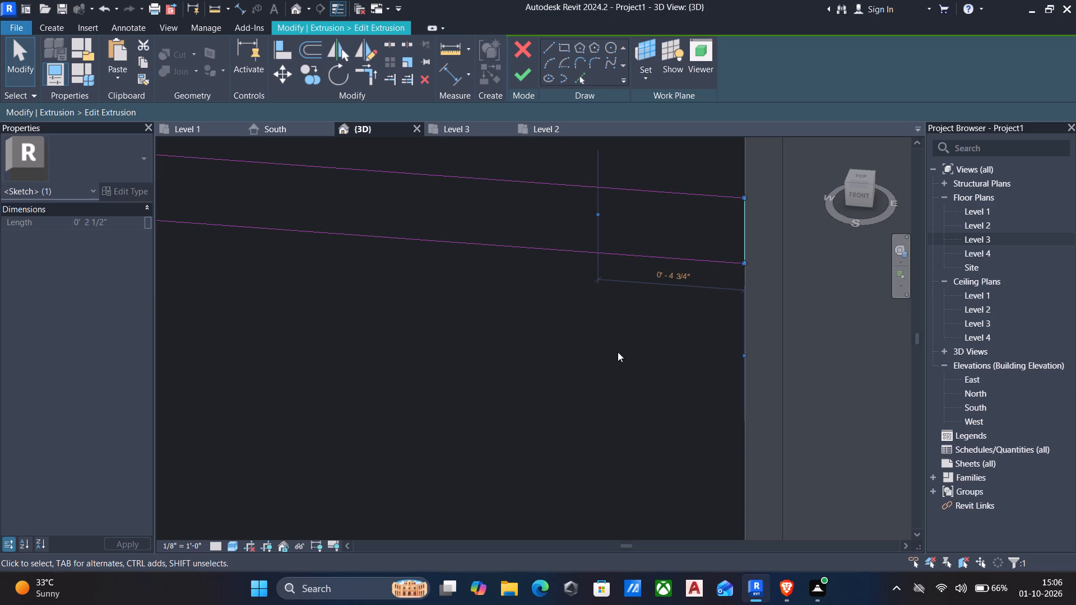
{"action": "scroll", "coordinate": [616, 354], "scroll_direction": "down", "scroll_amount": 4}
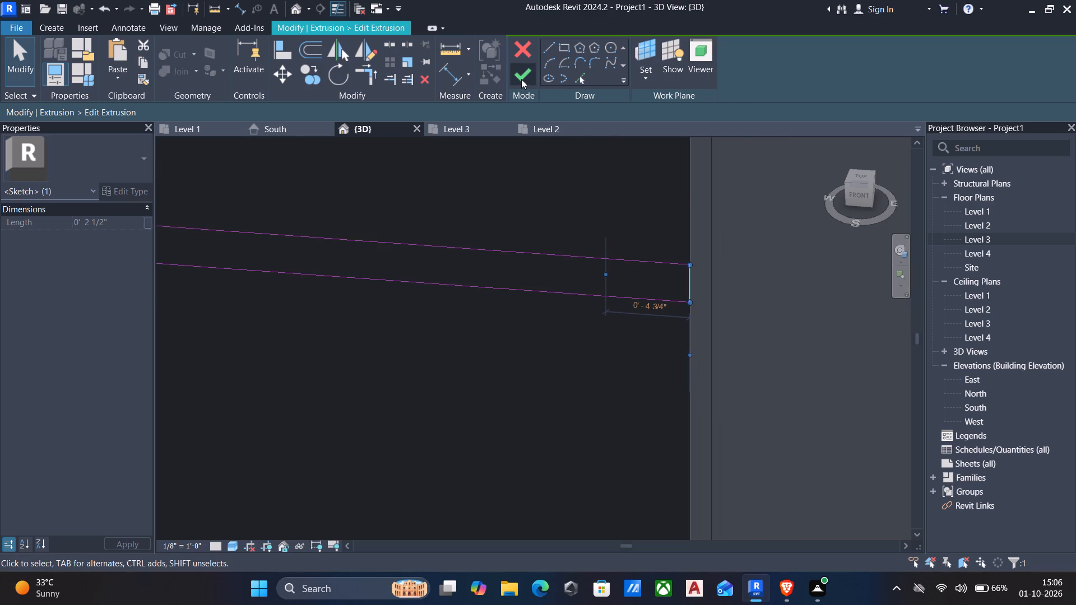
Finish the L-shaped strip's extrusion sketch, check its shape on the facade, and finish the in-place model.
{"action": "left_click", "coordinate": [521, 79]}
{"action": "scroll", "coordinate": [479, 248], "scroll_direction": "down", "scroll_amount": 4}
{"action": "scroll", "coordinate": [454, 343], "scroll_direction": "down", "scroll_amount": 3}
{"action": "middle_click_drag", "start_coordinate": [466, 338], "coordinate": [466, 338]}
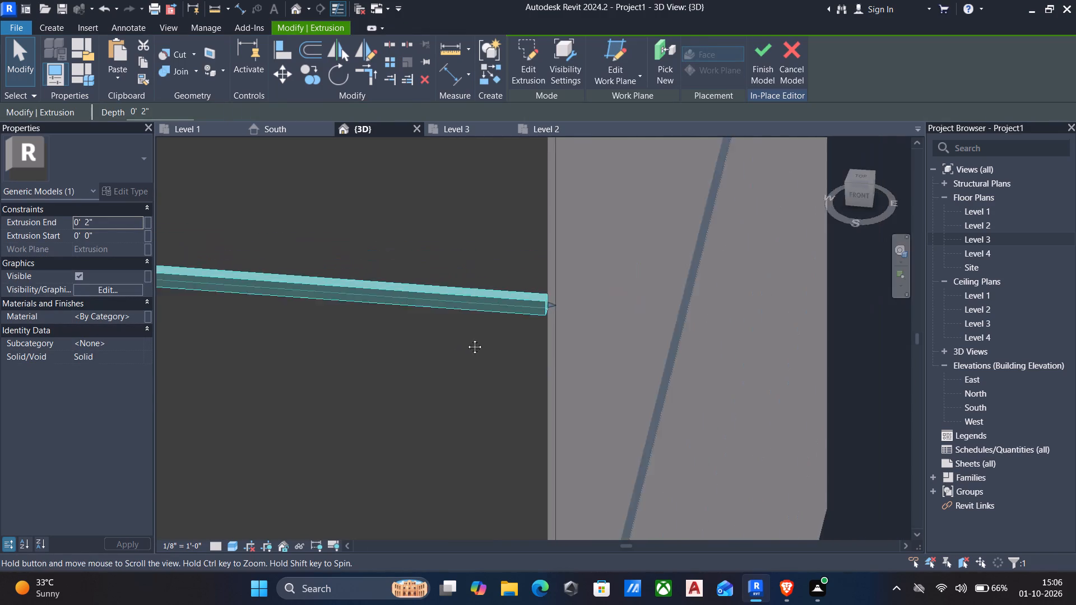
{"action": "middle_click_drag", "start_coordinate": [466, 338], "coordinate": [624, 273]}
{"action": "scroll", "coordinate": [625, 273], "scroll_direction": "down", "scroll_amount": 4}
{"action": "middle_click_drag", "start_coordinate": [528, 298], "coordinate": [657, 285]}
{"action": "scroll", "coordinate": [657, 285], "scroll_direction": "down", "scroll_amount": 1}
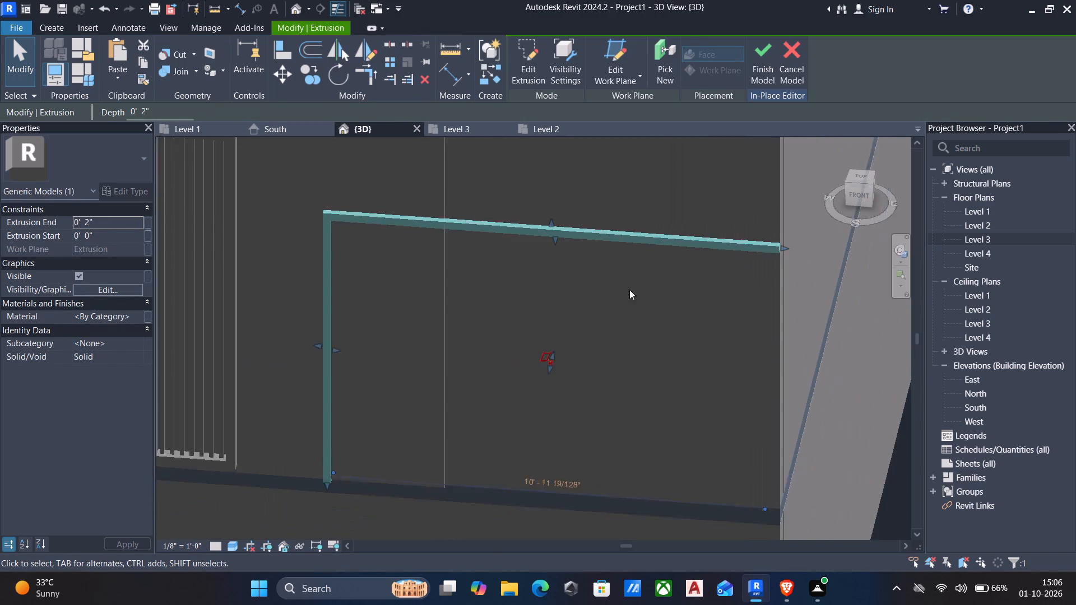
{"action": "scroll", "coordinate": [629, 290], "scroll_direction": "down", "scroll_amount": 1}
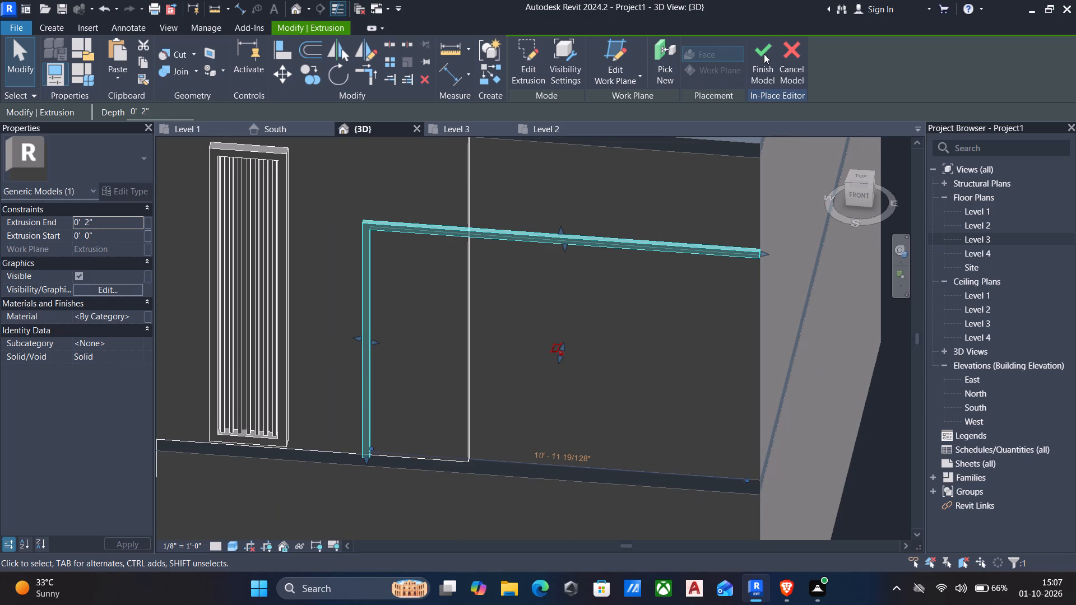
{"action": "scroll", "coordinate": [715, 162], "scroll_direction": "down", "scroll_amount": 3}
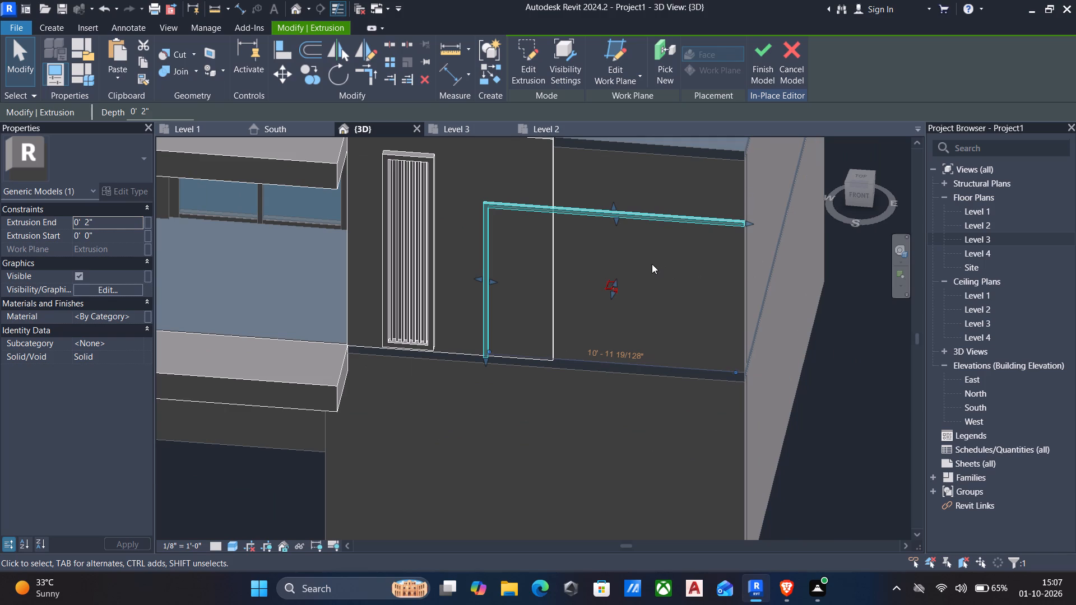
{"action": "middle_click_drag", "start_coordinate": [643, 273], "coordinate": [632, 314]}
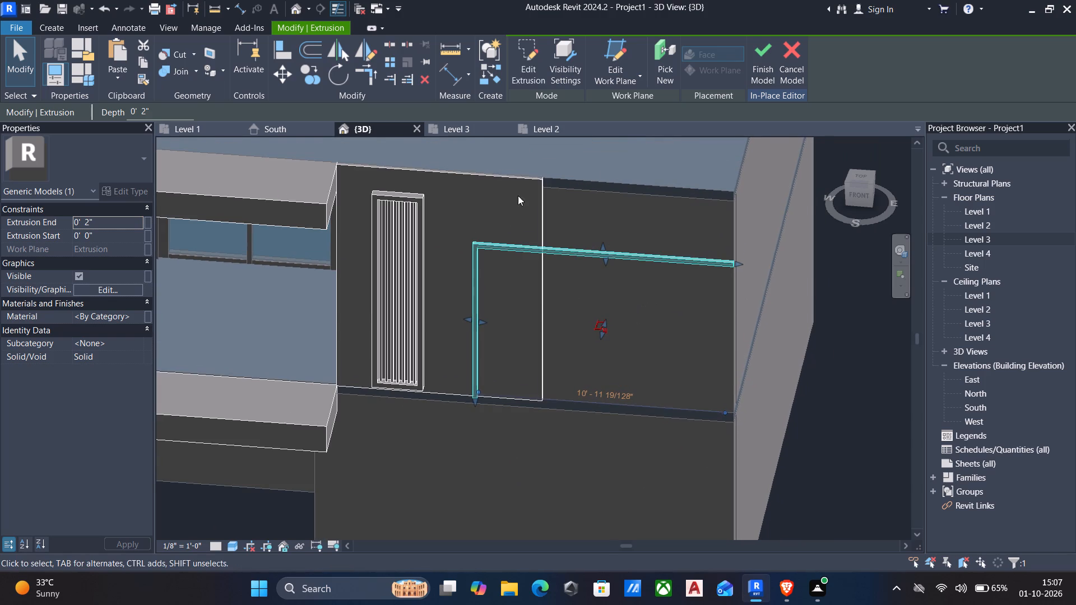
{"action": "left_click", "coordinate": [765, 52]}
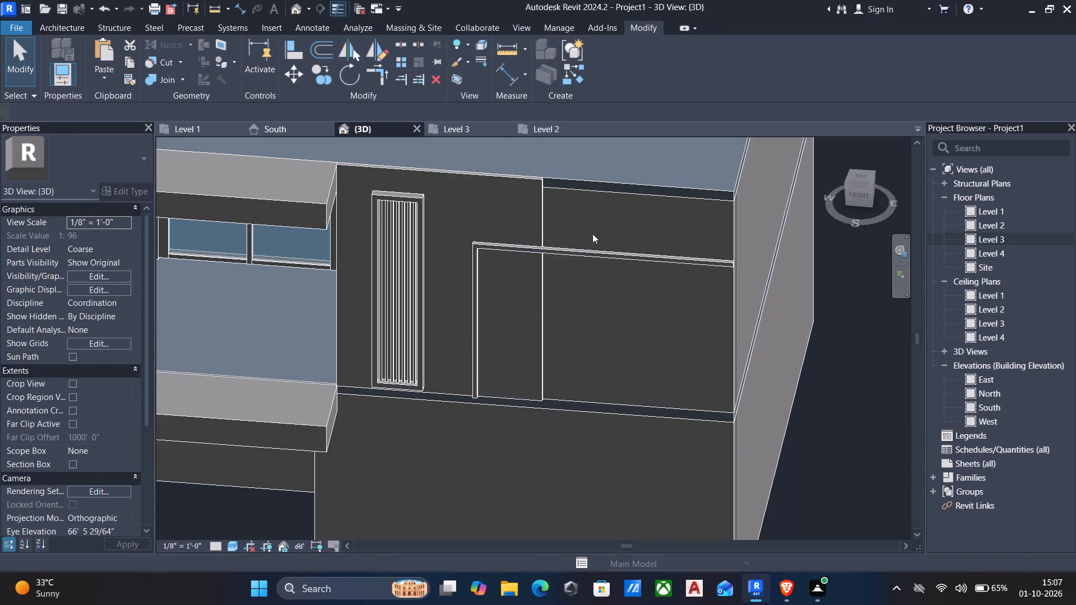
Reopen the in-place facade model and edit the sketch of the large panel extrusion behind the vertical bars.
{"action": "left_click", "coordinate": [537, 231]}
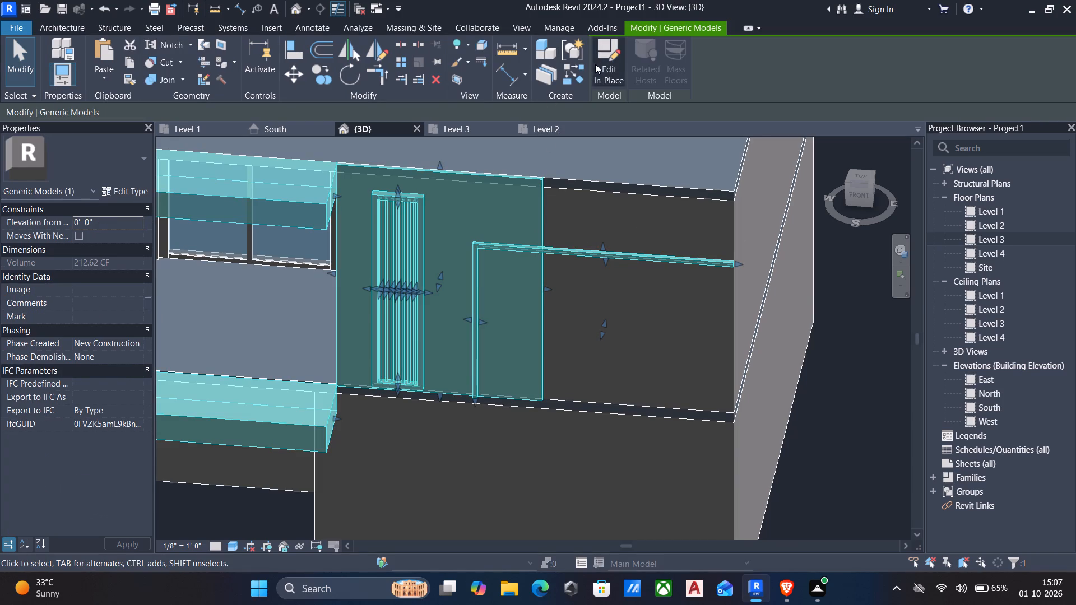
{"action": "left_click", "coordinate": [601, 64]}
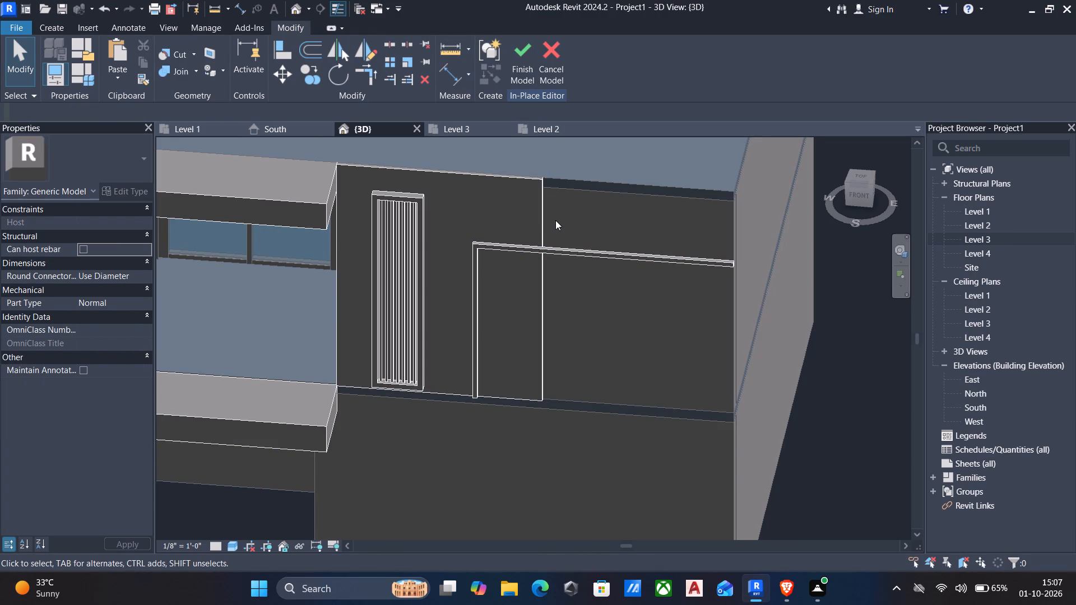
{"action": "left_click", "coordinate": [538, 199]}
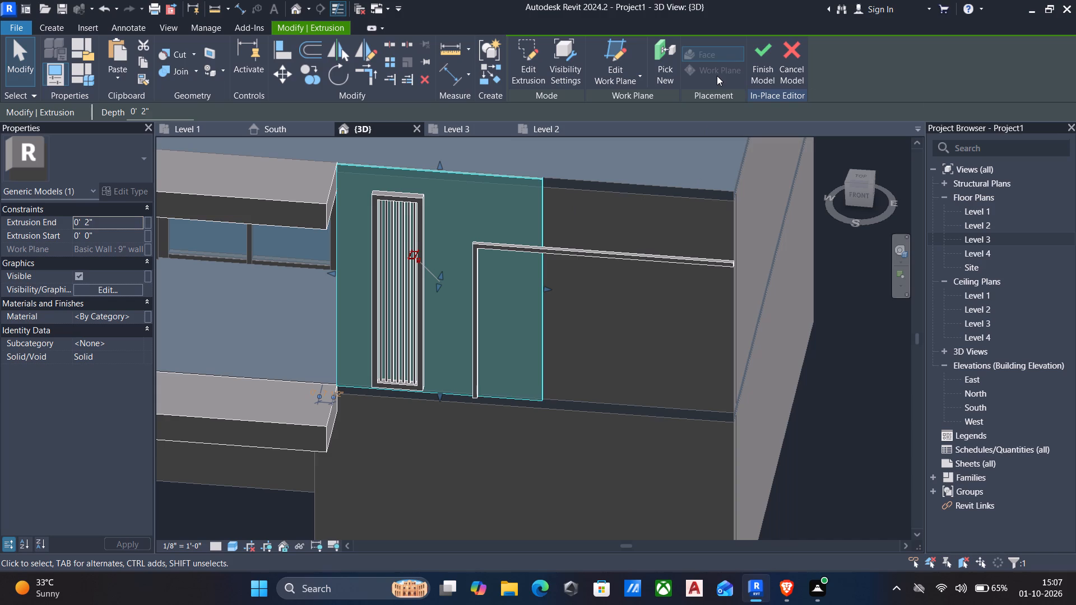
{"action": "left_click", "coordinate": [536, 59]}
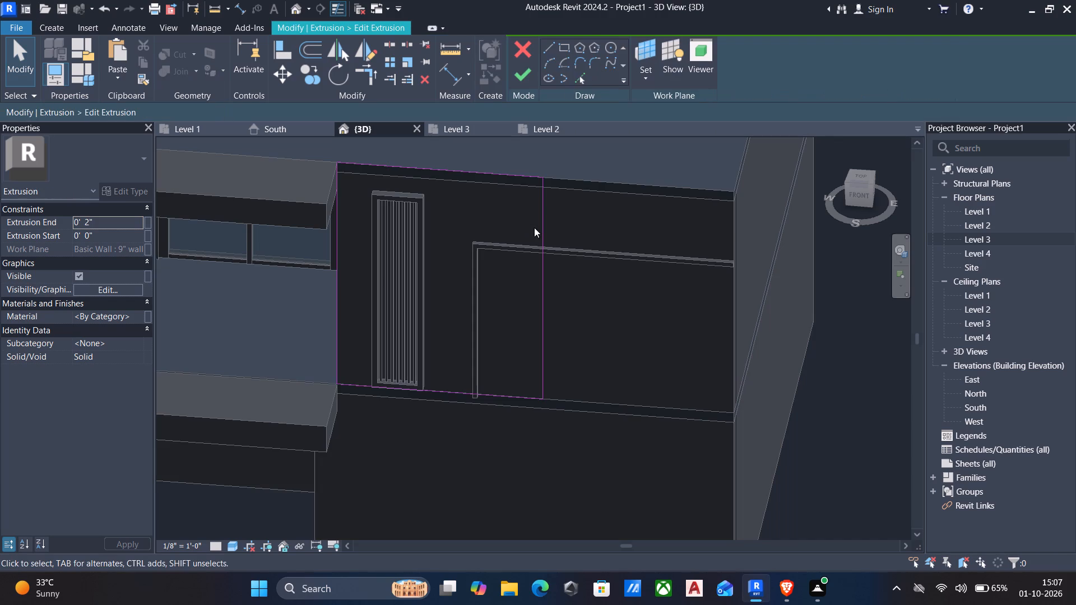
Sketch a horizontal line about 8' 5" long from the panel's east edge, just above the L-shaped strip, to the facade wall's east edge.
{"action": "left_click", "coordinate": [538, 228]}
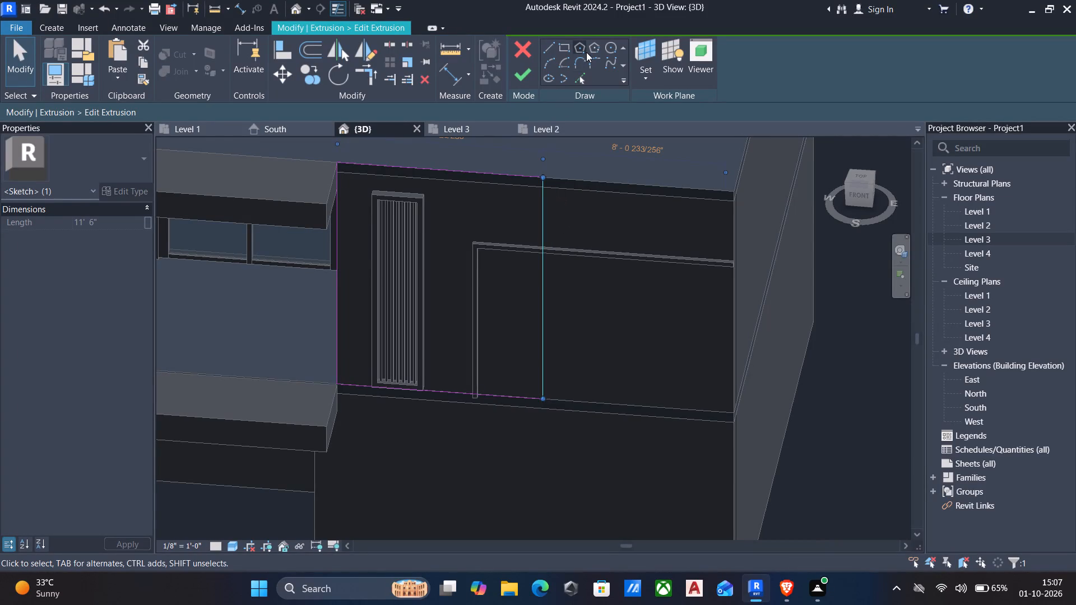
{"action": "left_click", "coordinate": [545, 50]}
{"action": "scroll", "coordinate": [540, 245], "scroll_direction": "up", "scroll_amount": 4}
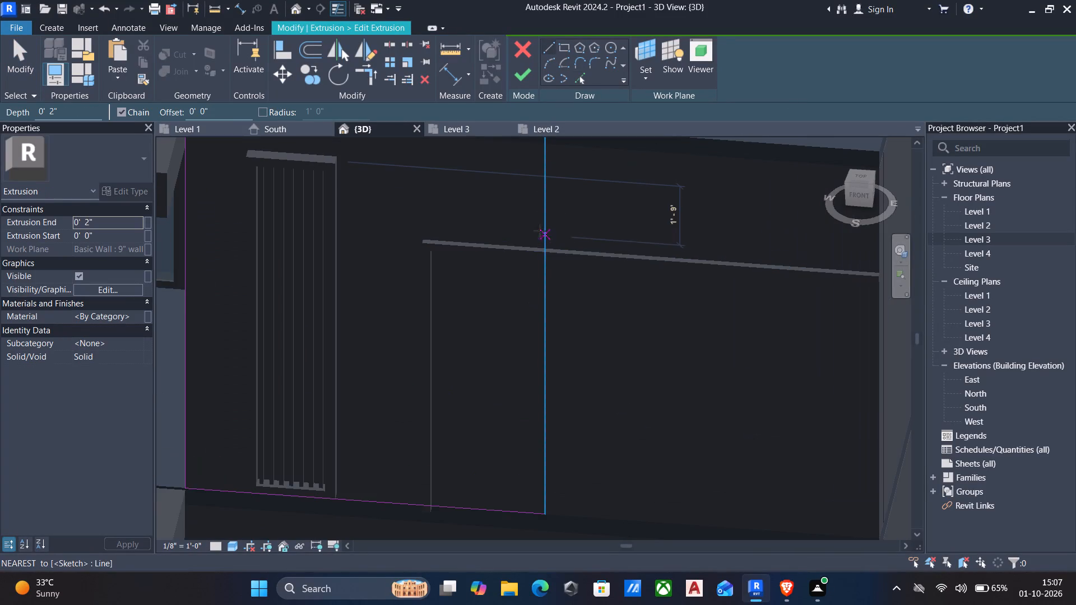
{"action": "left_click", "coordinate": [543, 226]}
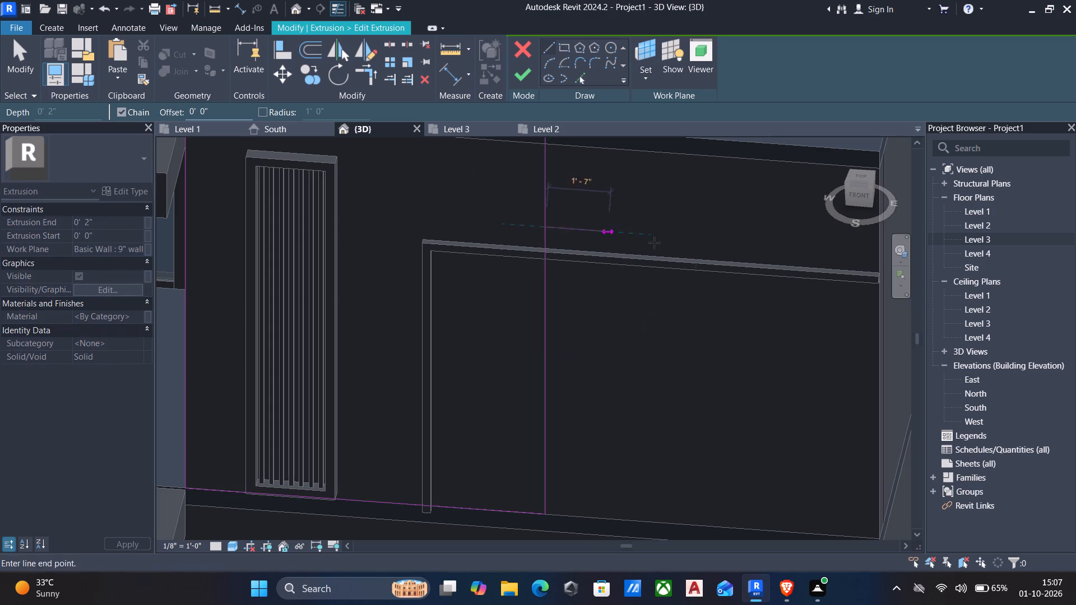
{"action": "middle_click_drag", "start_coordinate": [678, 241], "coordinate": [527, 213]}
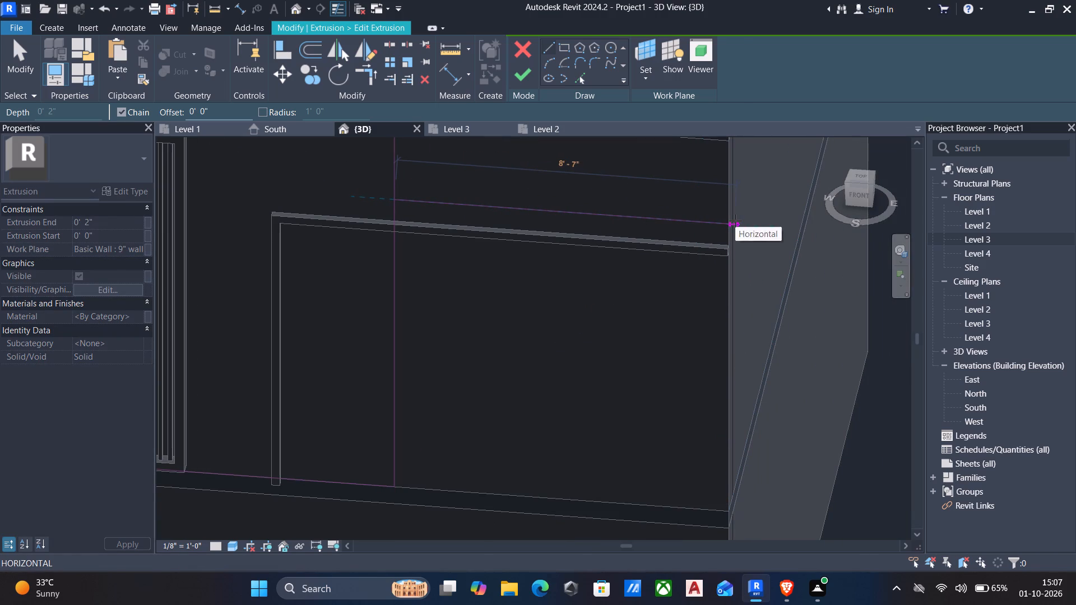
{"action": "left_click", "coordinate": [734, 221]}
{"action": "key", "text": "Escape"}
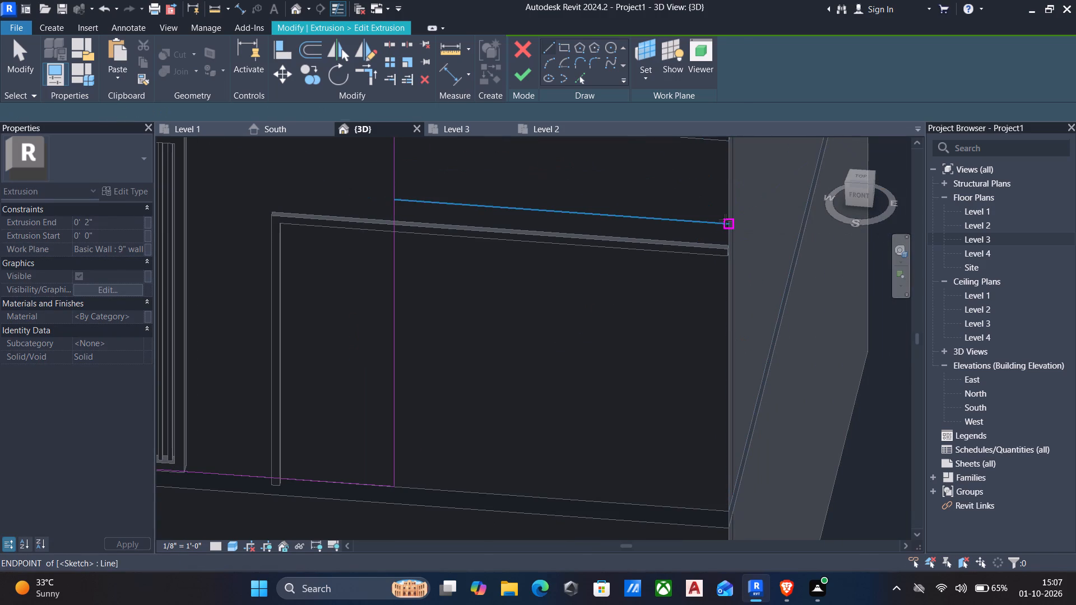
{"action": "middle_click_drag", "start_coordinate": [523, 243], "coordinate": [597, 308]}
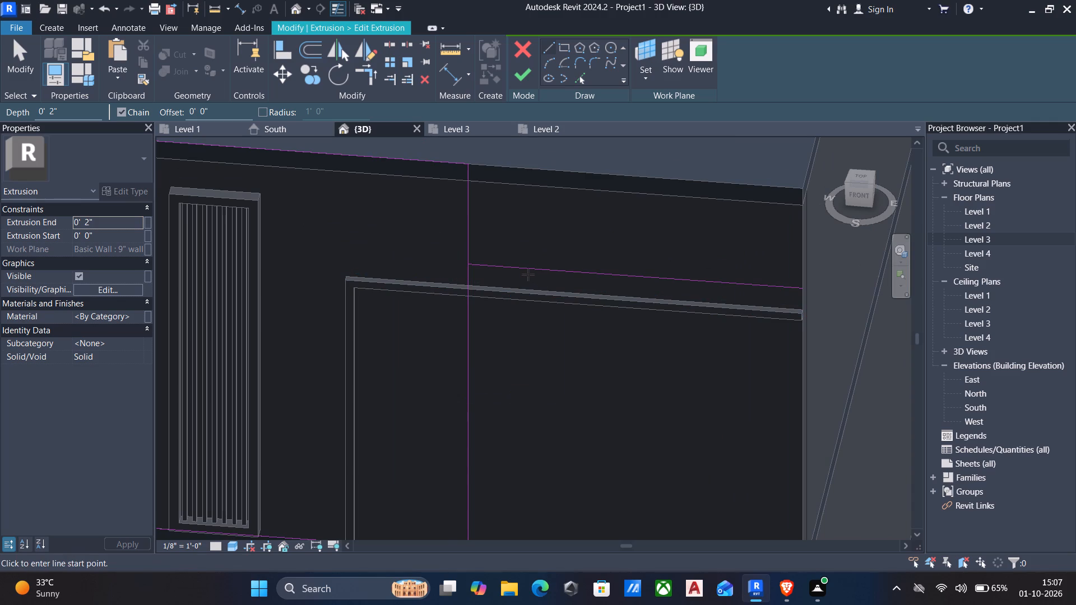
{"action": "key", "text": "Escape"}
Trim the panel's east edge line to the new horizontal line, keeping the part below it.
{"action": "type", "text": "tr"}
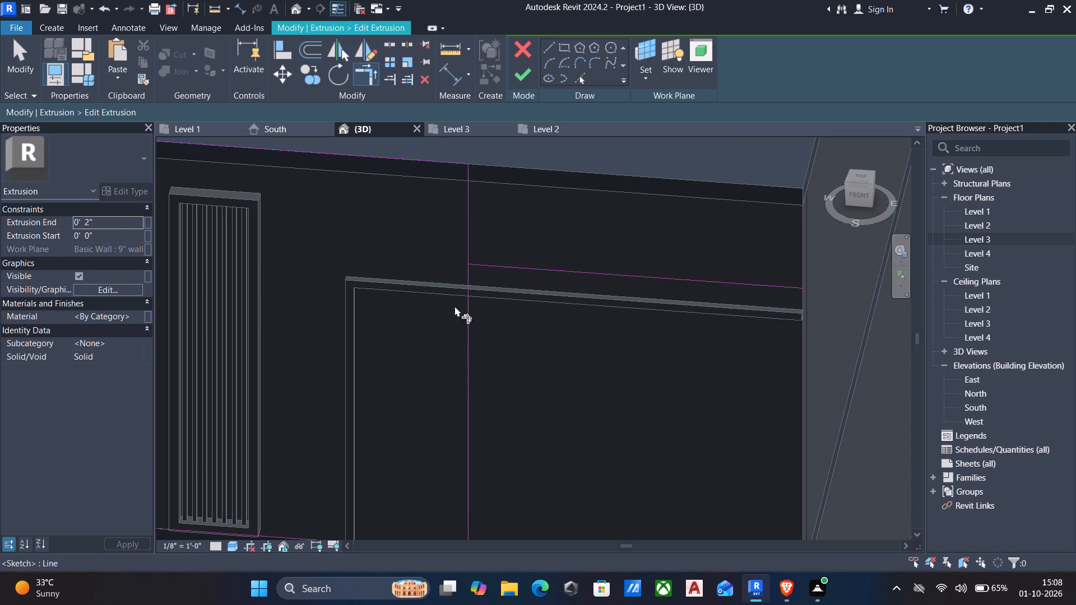
{"action": "left_click", "coordinate": [469, 348]}
{"action": "left_click", "coordinate": [539, 268]}
{"action": "scroll", "coordinate": [513, 243], "scroll_direction": "down", "scroll_amount": 2}
{"action": "middle_click_drag", "start_coordinate": [513, 243], "coordinate": [474, 291]}
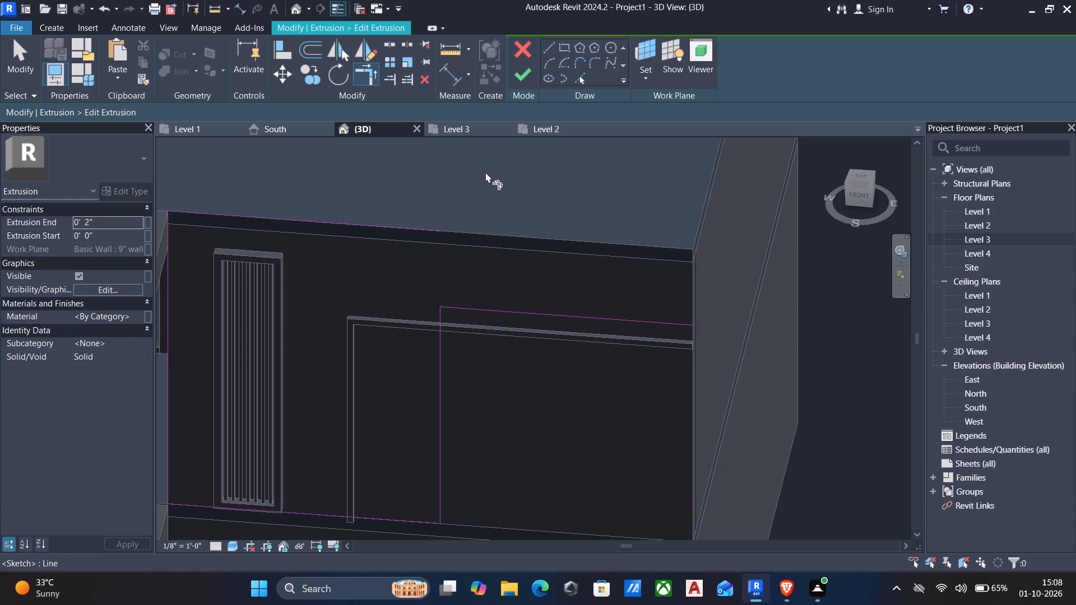
{"action": "key", "text": "Escape"}
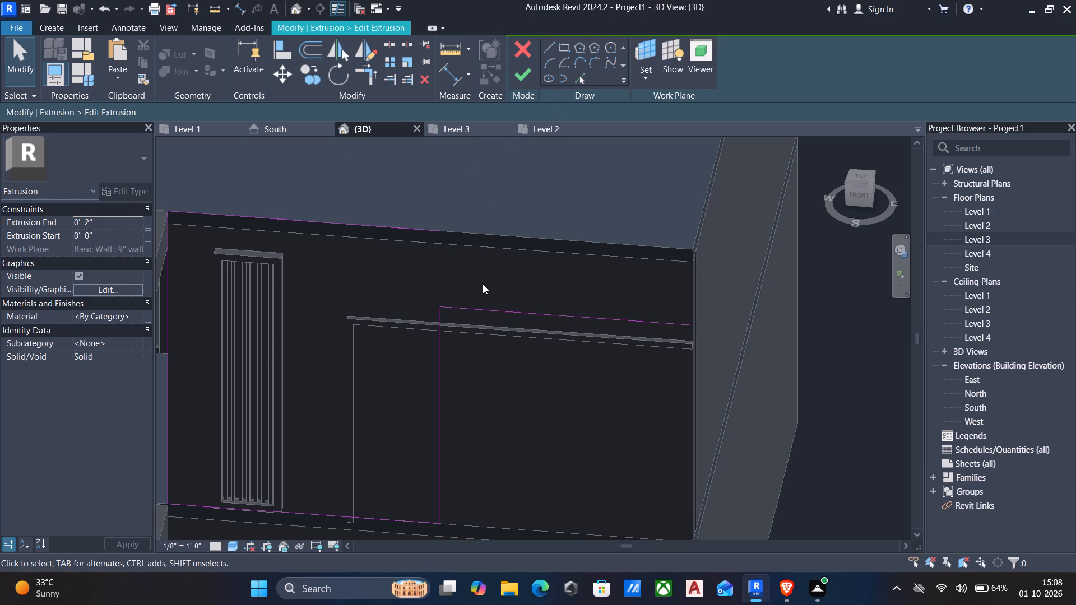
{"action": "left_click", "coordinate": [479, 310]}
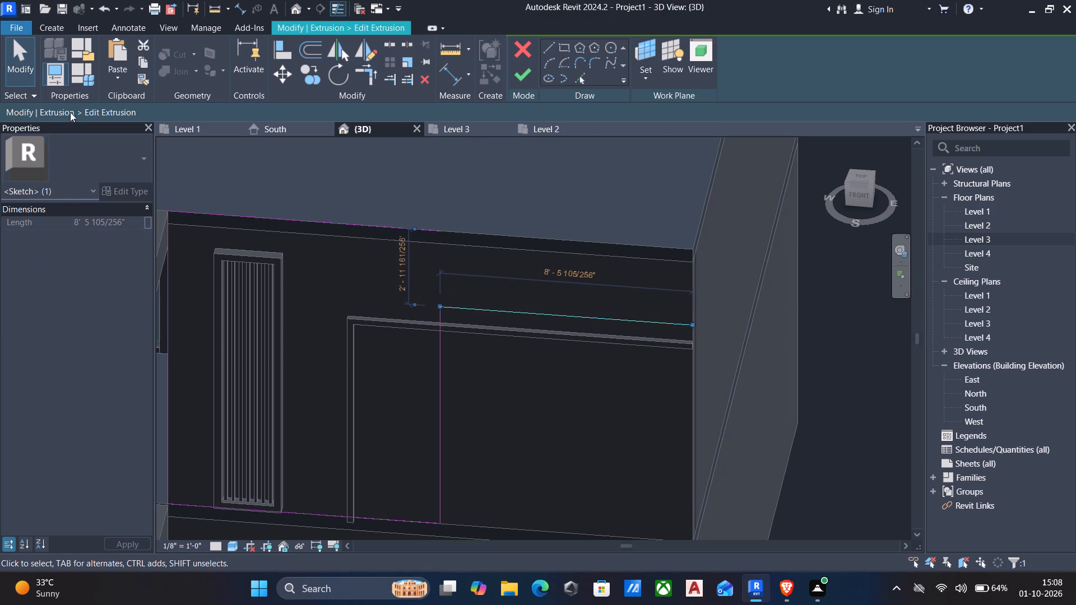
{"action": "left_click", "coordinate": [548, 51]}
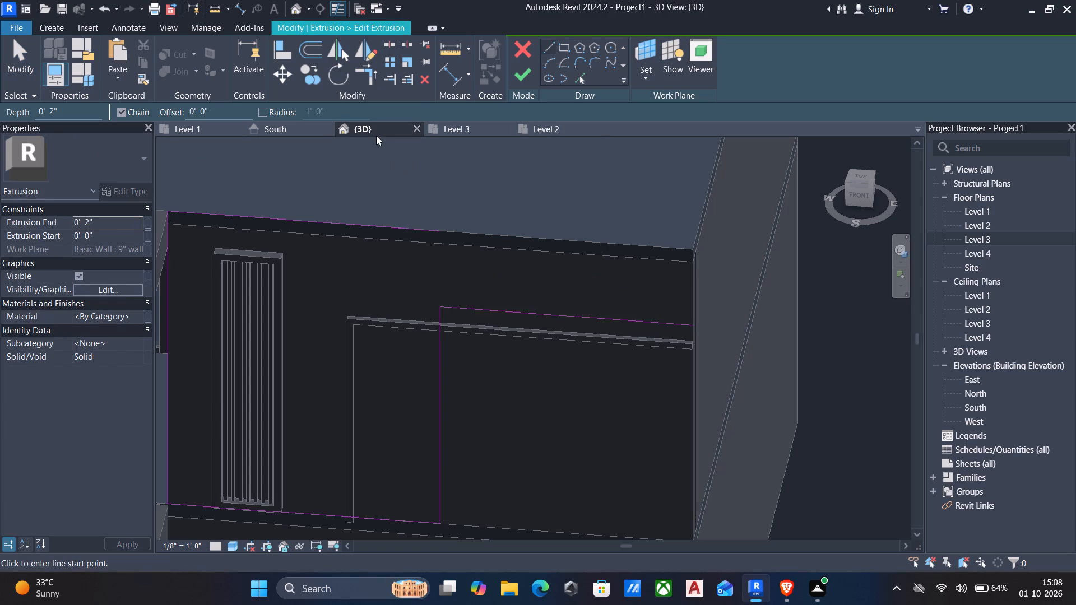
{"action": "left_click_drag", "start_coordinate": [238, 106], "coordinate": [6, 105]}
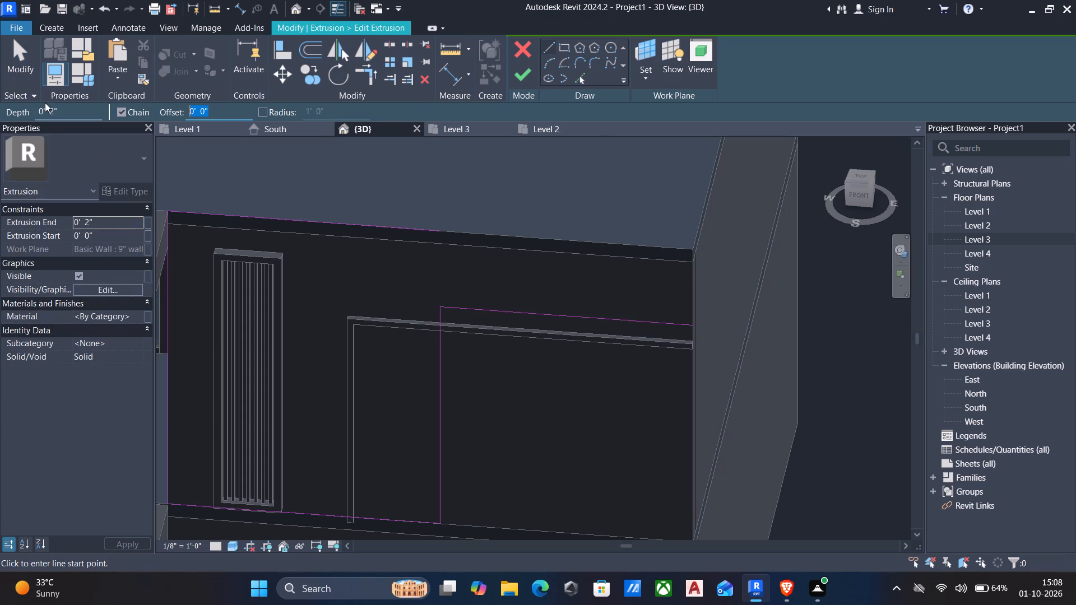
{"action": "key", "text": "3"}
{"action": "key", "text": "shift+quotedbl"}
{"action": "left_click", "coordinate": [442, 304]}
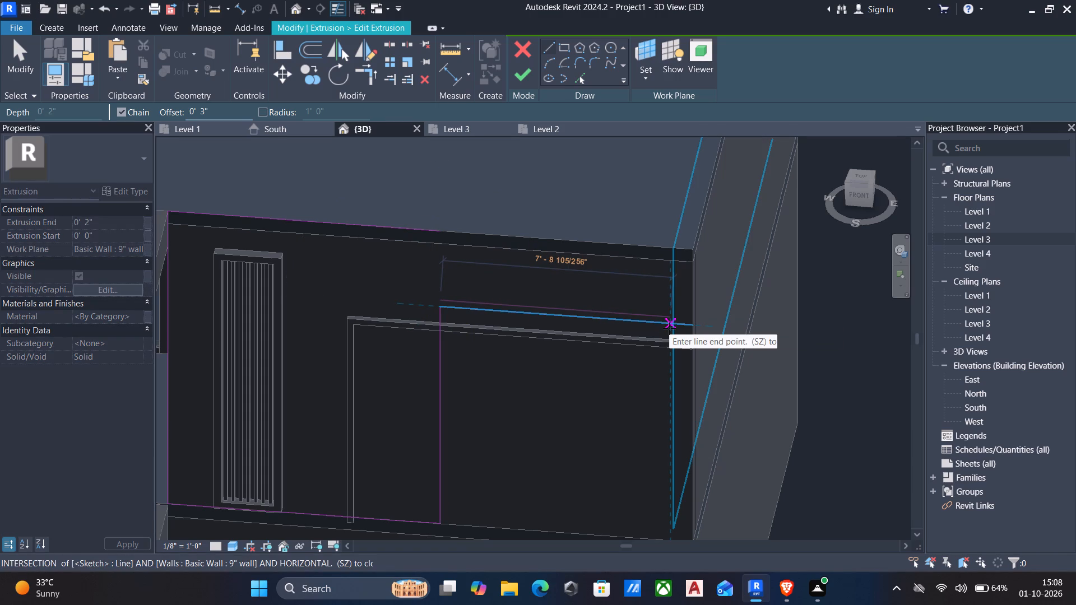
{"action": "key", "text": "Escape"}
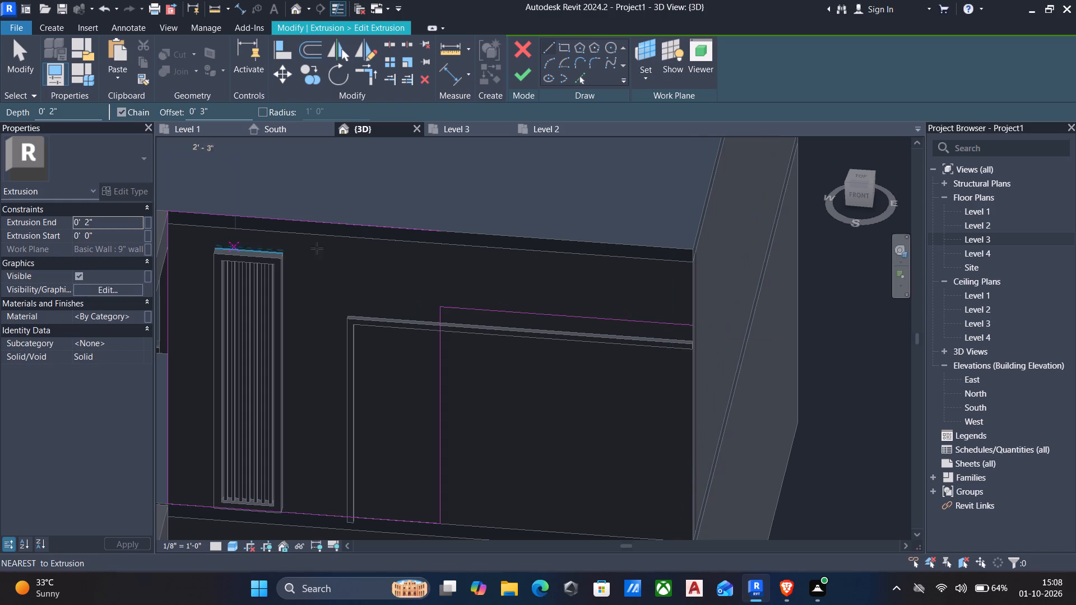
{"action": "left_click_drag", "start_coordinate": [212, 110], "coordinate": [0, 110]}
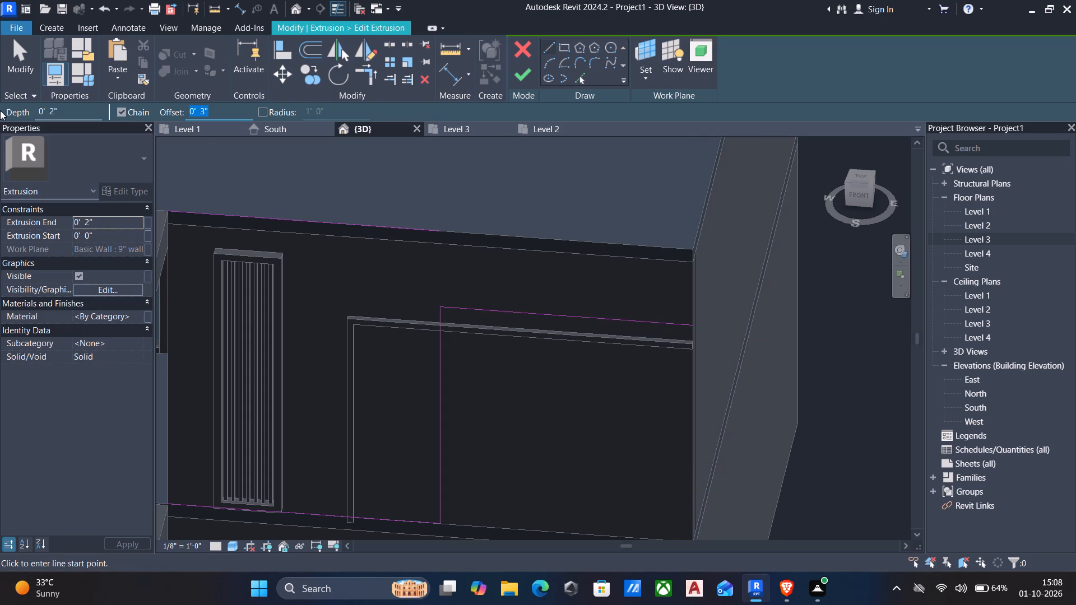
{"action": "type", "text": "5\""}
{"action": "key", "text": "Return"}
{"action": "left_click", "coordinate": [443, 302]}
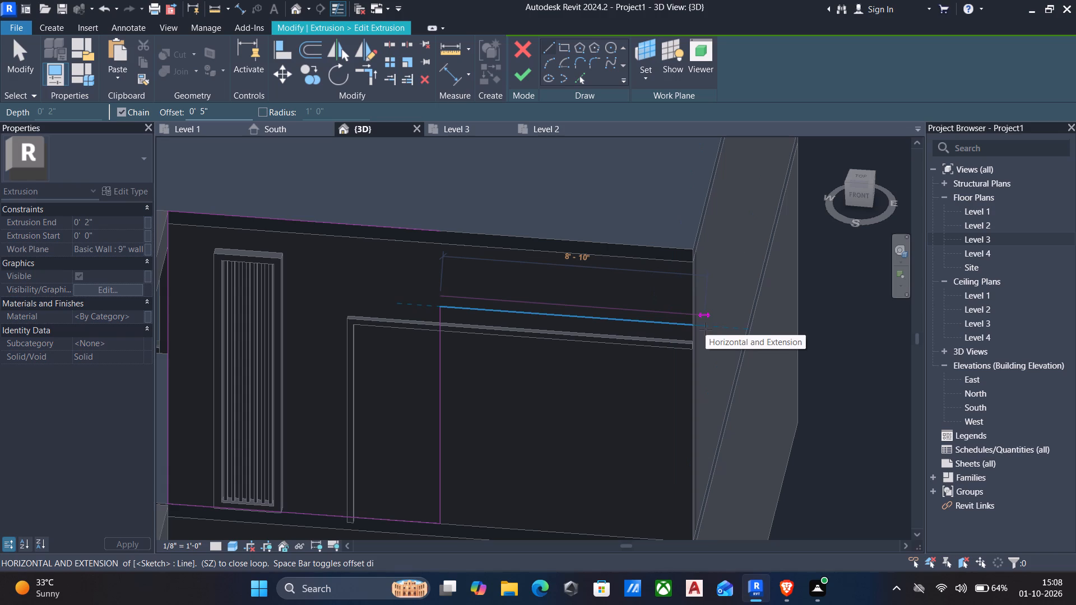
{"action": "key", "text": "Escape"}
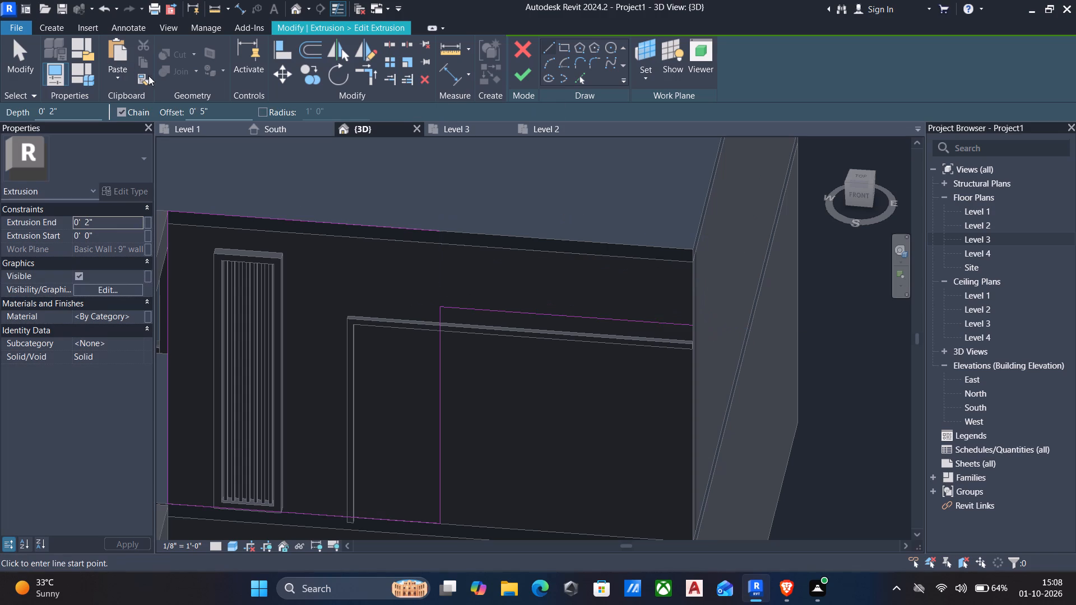
Draw a parallel line offset 1' above the horizontal line, from its west end to the wall's east edge.
{"action": "left_click_drag", "start_coordinate": [236, 113], "coordinate": [0, 67]}
{"action": "type", "text": "1'"}
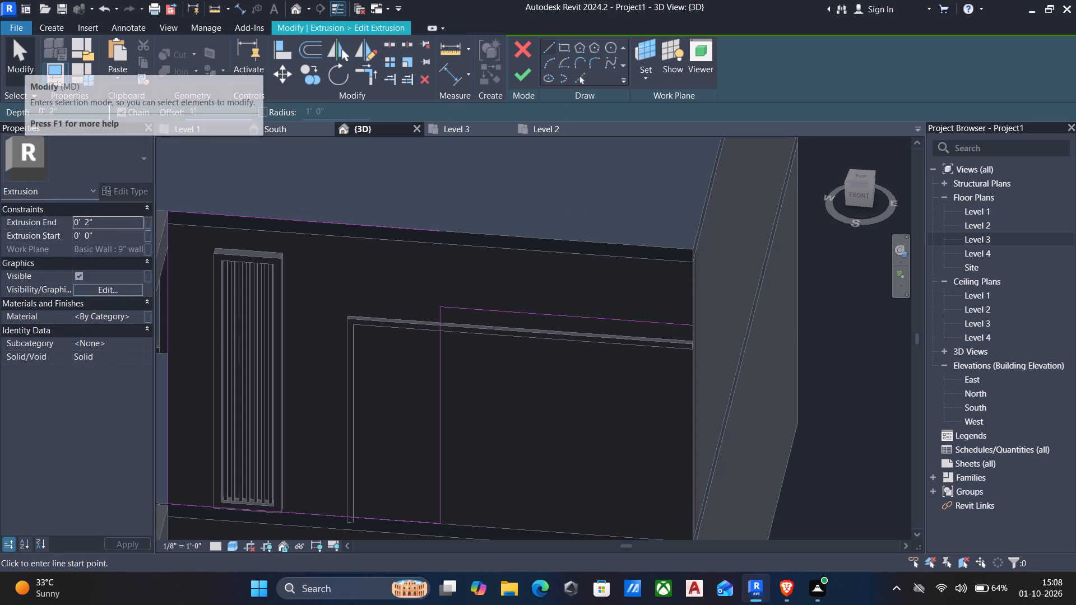
{"action": "key", "text": "Return"}
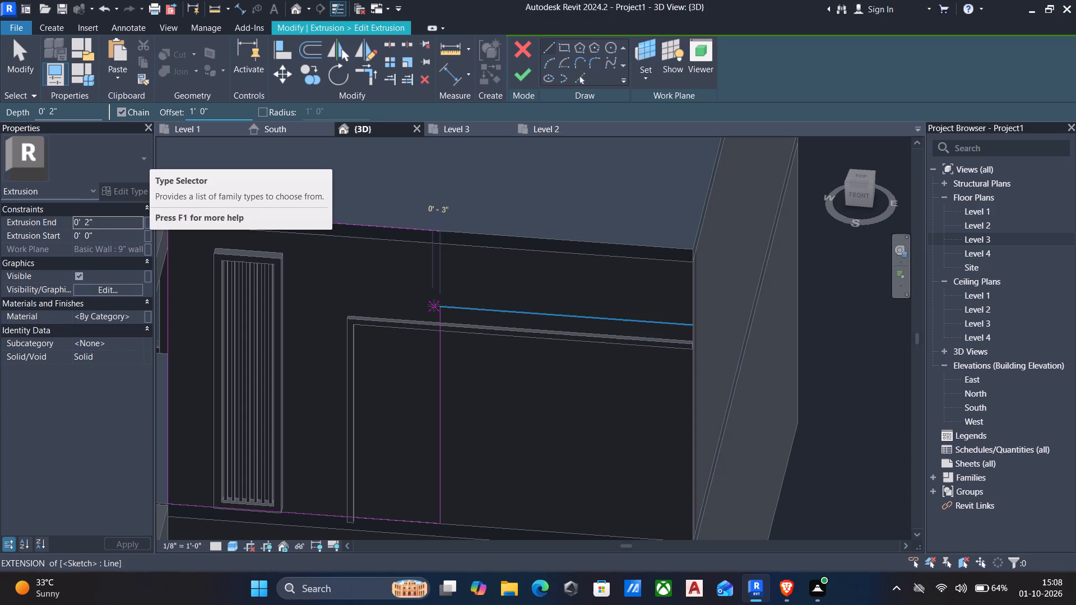
{"action": "left_click", "coordinate": [435, 303]}
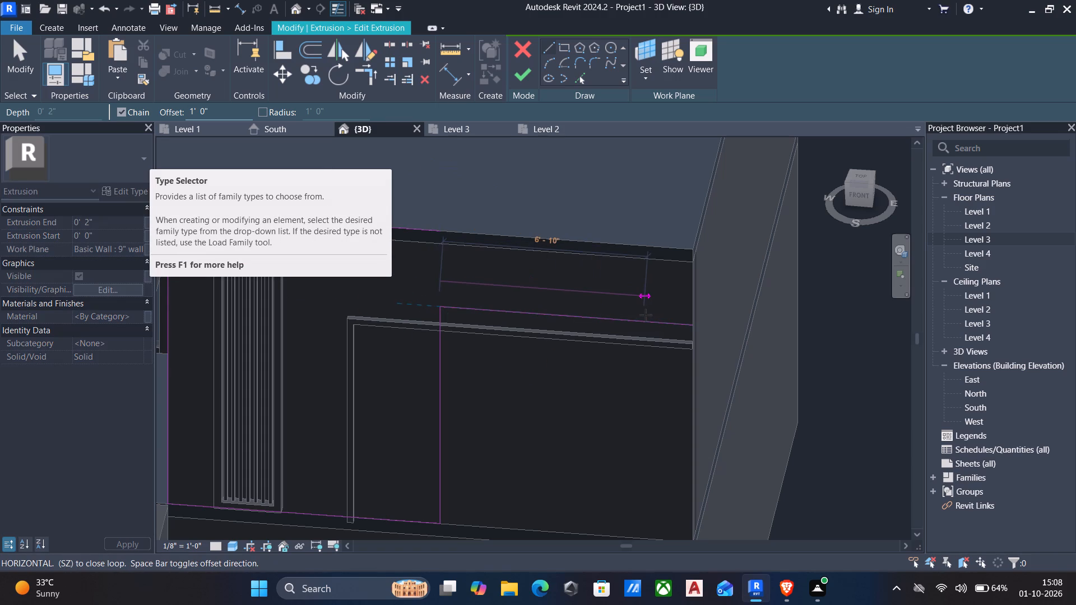
{"action": "left_click", "coordinate": [693, 325]}
{"action": "scroll", "coordinate": [696, 305], "scroll_direction": "up", "scroll_amount": 3}
{"action": "key", "text": "Escape"}
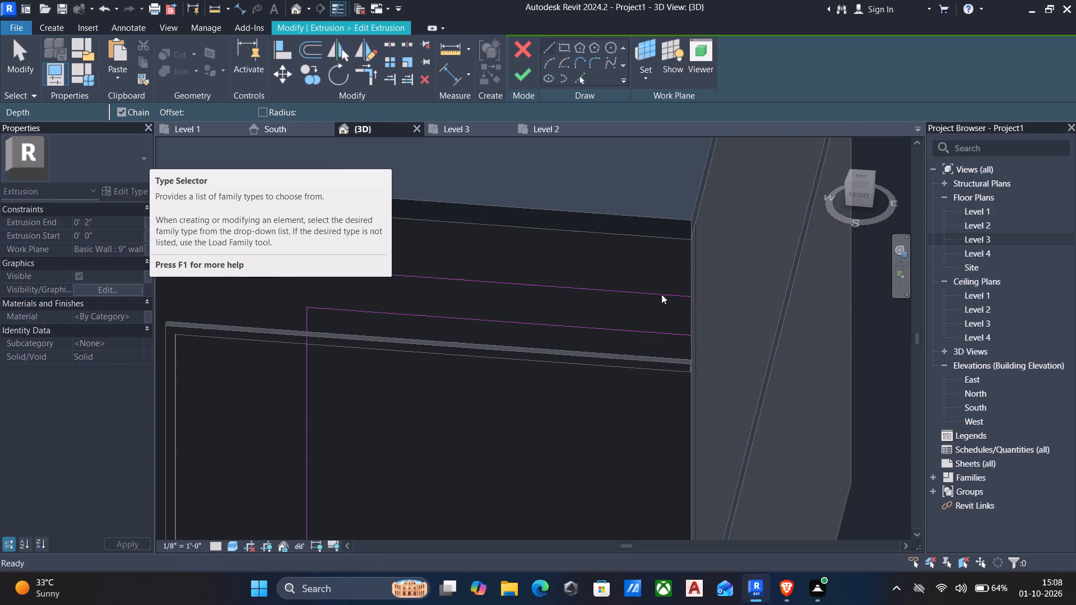
{"action": "key", "text": "Escape"}
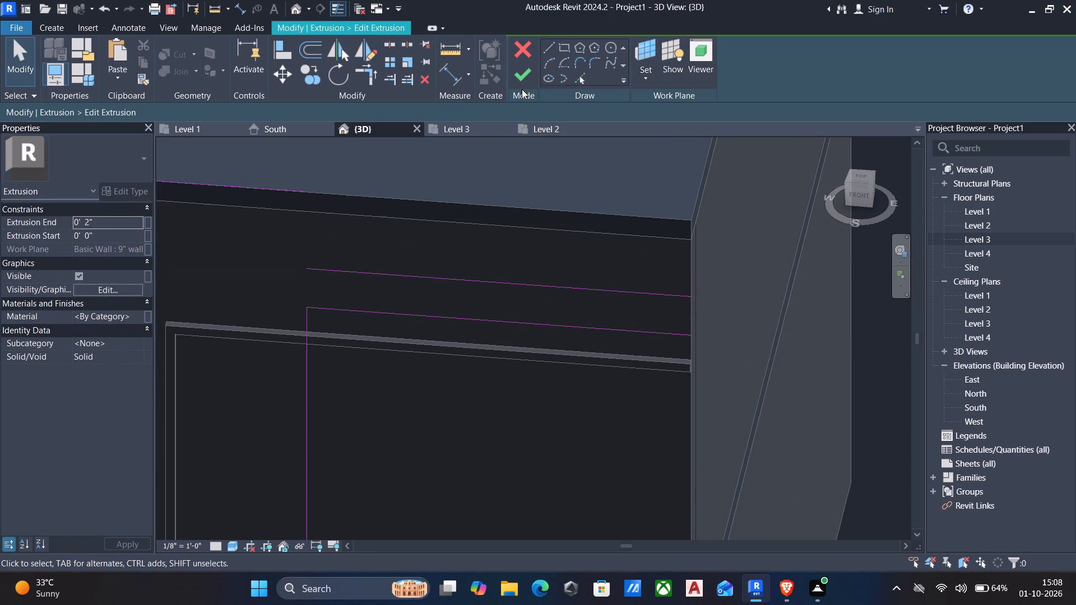
Close the east end between the two parallel horizontal lines with a vertical line.
{"action": "left_click", "coordinate": [545, 50]}
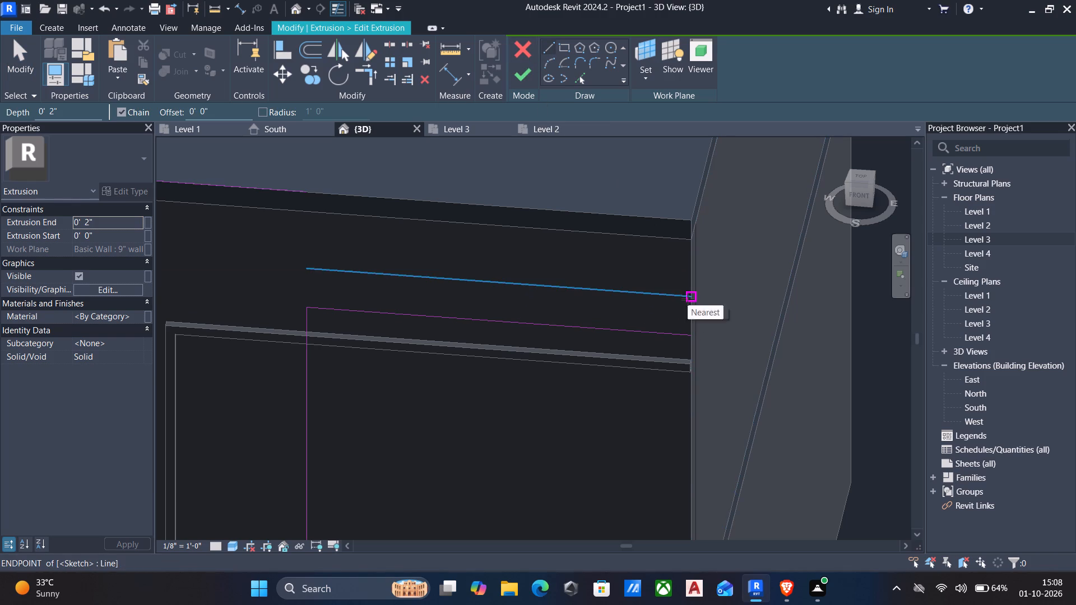
{"action": "left_click", "coordinate": [688, 299]}
{"action": "left_click", "coordinate": [691, 335]}
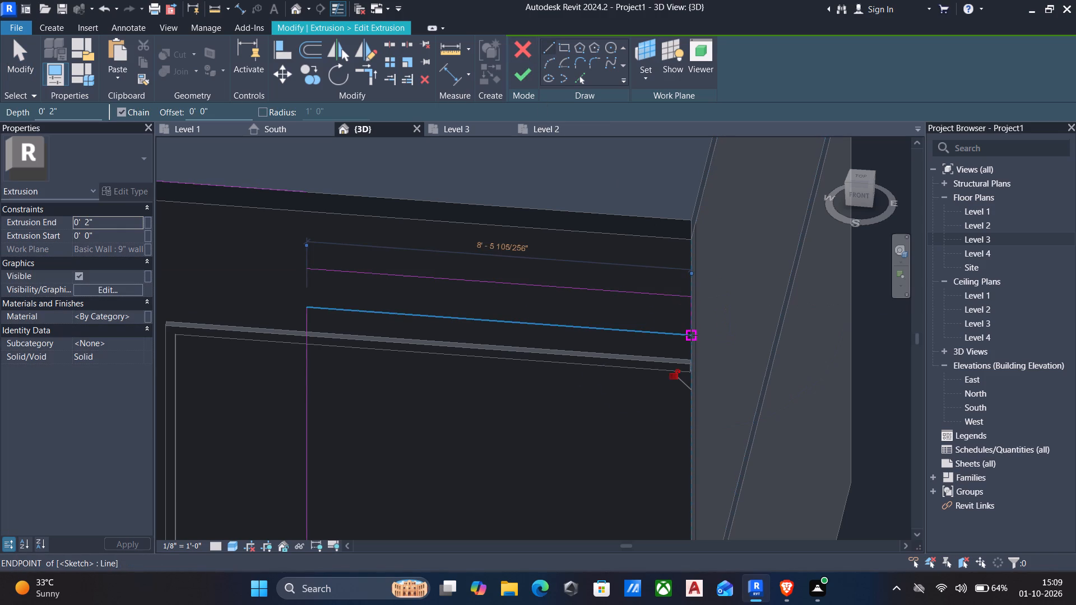
{"action": "key", "text": "Escape"}
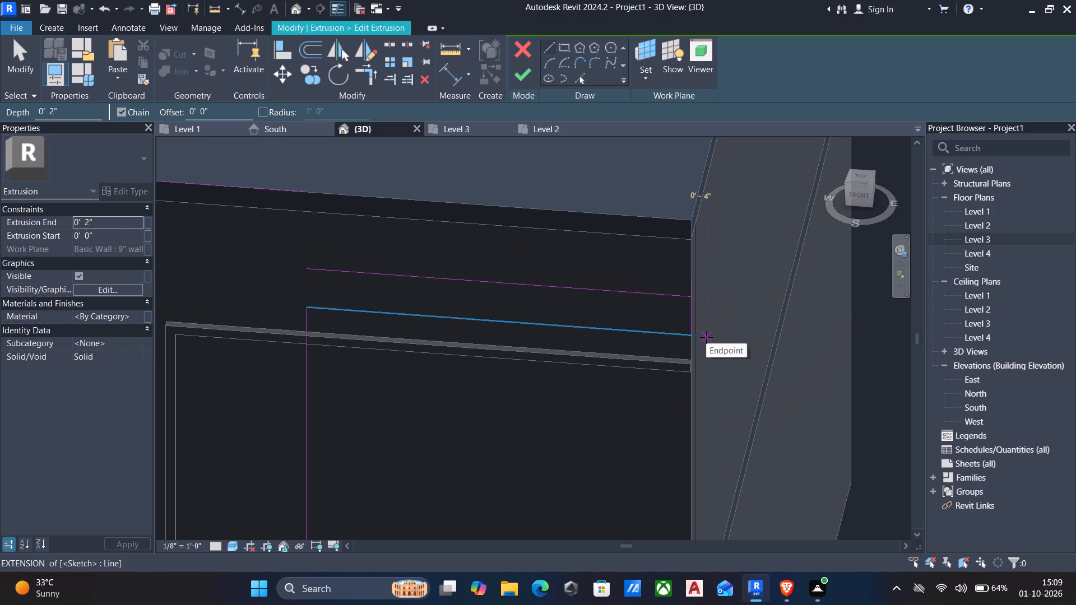
Sketch a vertical line about 11" upward from the west end of the upper horizontal line.
{"action": "scroll", "coordinate": [665, 350], "scroll_direction": "down", "scroll_amount": 3}
{"action": "middle_click_drag", "start_coordinate": [614, 356], "coordinate": [790, 422]}
{"action": "middle_click", "coordinate": [790, 422]}
{"action": "key", "text": "Escape"}
{"action": "scroll", "coordinate": [606, 320], "scroll_direction": "up", "scroll_amount": 3}
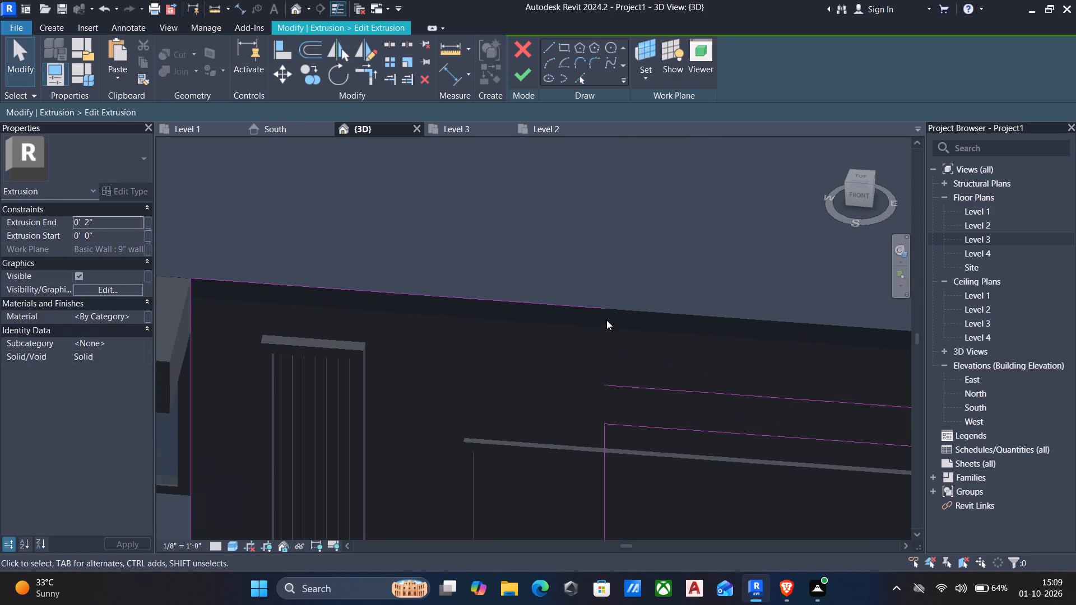
{"action": "left_click", "coordinate": [548, 51]}
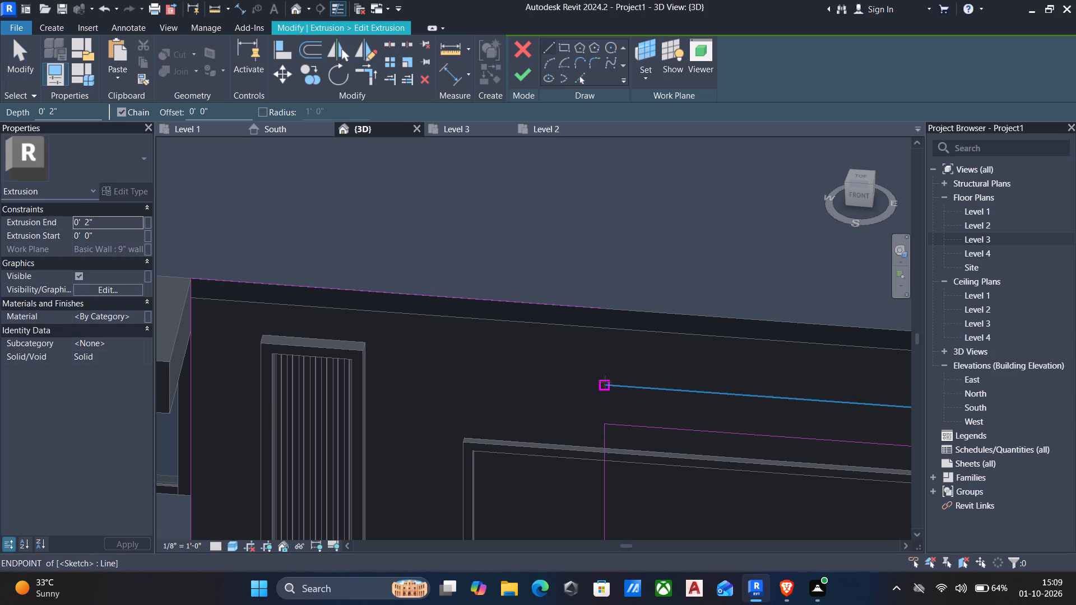
{"action": "left_click", "coordinate": [605, 389]}
{"action": "left_click", "coordinate": [606, 348]}
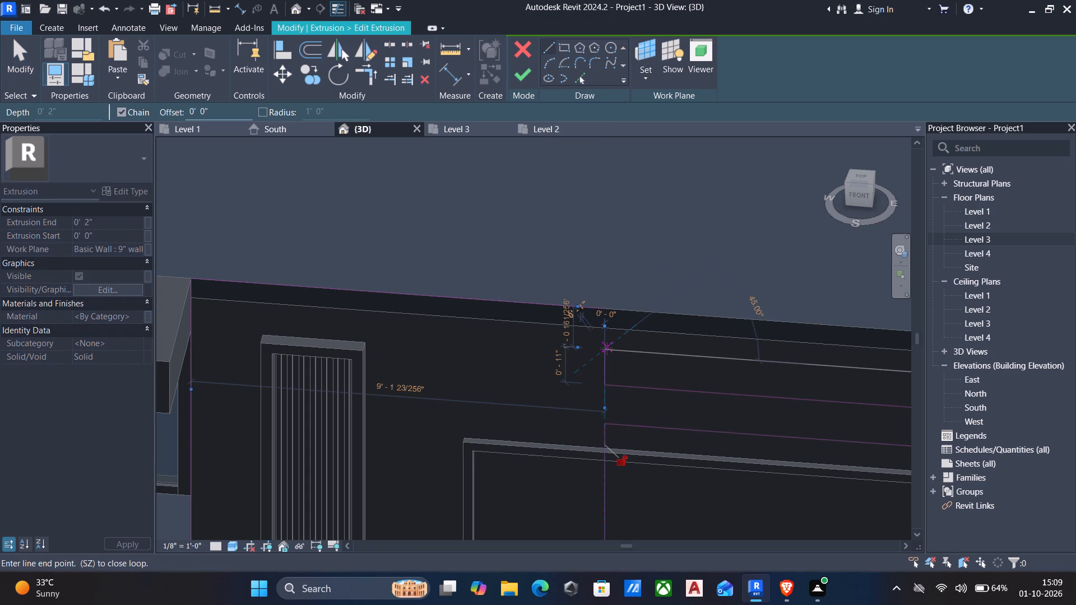
{"action": "key", "text": "Escape"}
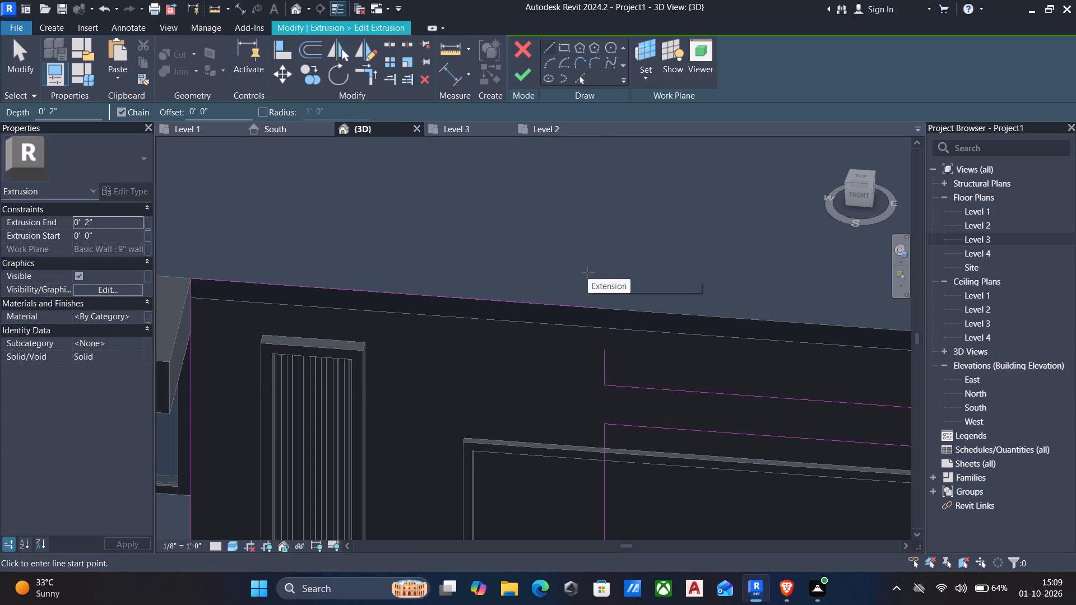
{"action": "key", "text": "Escape"}
Trim/extend the new vertical line and the panel's top edge line so they meet at a corner.
{"action": "type", "text": "tr"}
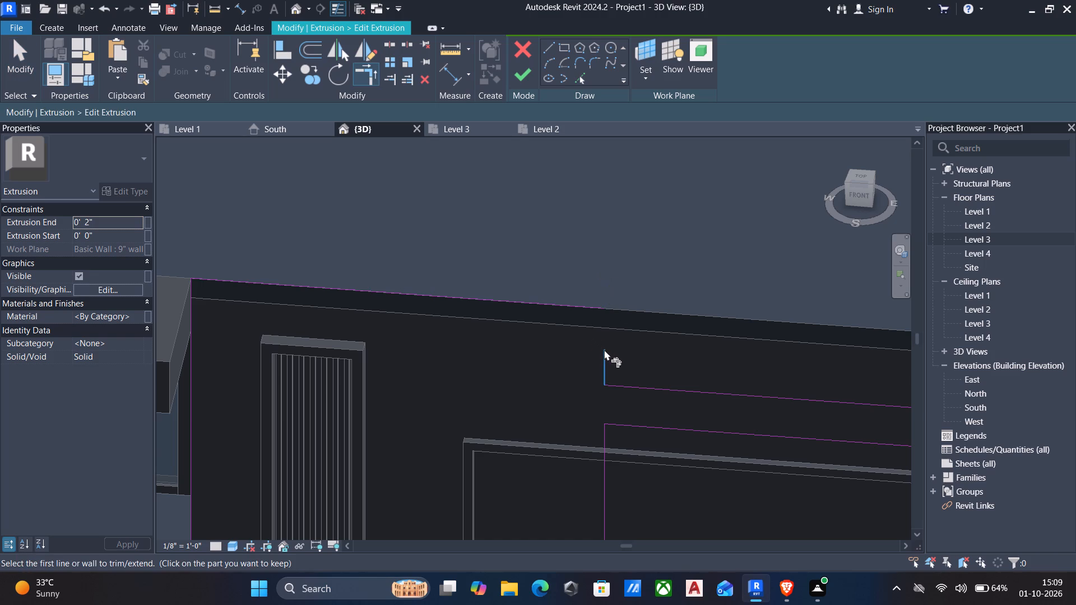
{"action": "left_click", "coordinate": [604, 357]}
{"action": "left_click", "coordinate": [562, 302]}
Finish the facade panel's extrusion sketch and the in-place model.
{"action": "scroll", "coordinate": [595, 339], "scroll_direction": "down", "scroll_amount": 3}
{"action": "middle_click_drag", "start_coordinate": [601, 343], "coordinate": [569, 320]}
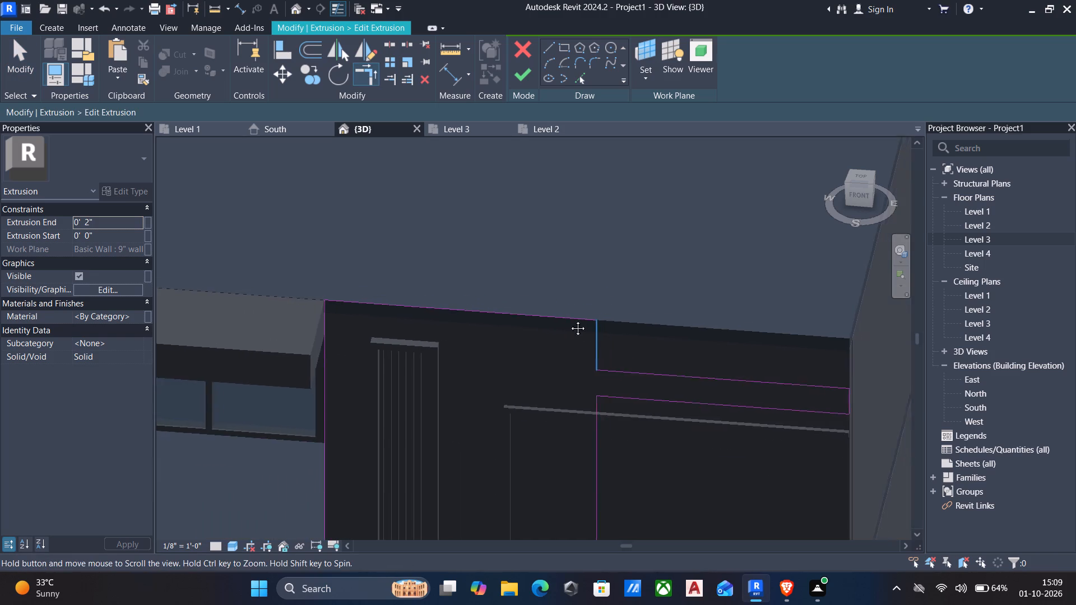
{"action": "middle_click_drag", "start_coordinate": [569, 320], "coordinate": [532, 288]}
{"action": "middle_click_drag", "start_coordinate": [639, 323], "coordinate": [636, 311]}
{"action": "left_click", "coordinate": [521, 78]}
{"action": "scroll", "coordinate": [590, 255], "scroll_direction": "down", "scroll_amount": 4}
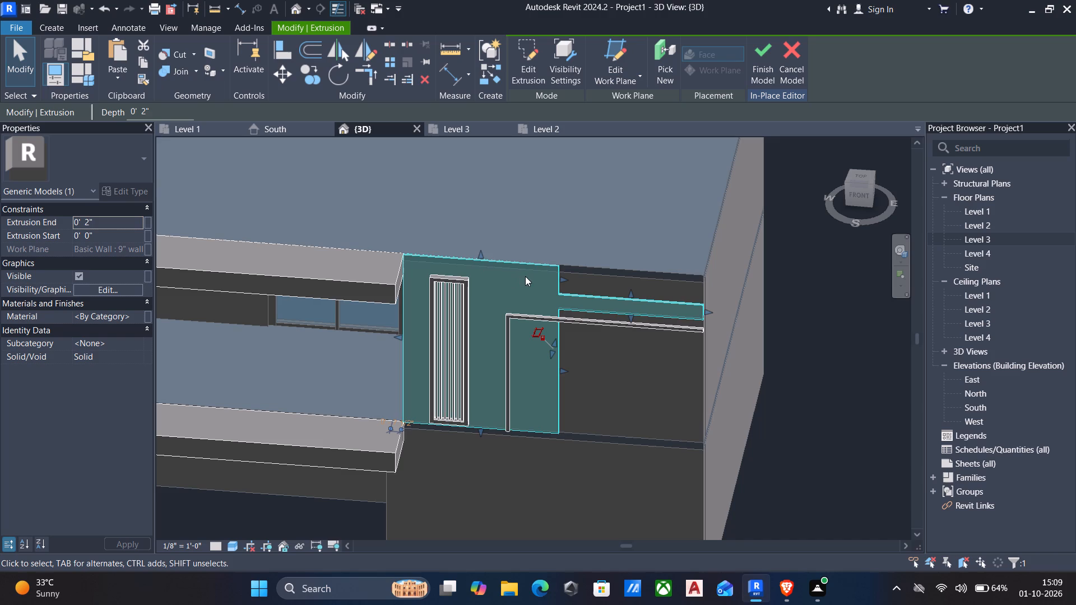
{"action": "scroll", "coordinate": [549, 279], "scroll_direction": "down", "scroll_amount": 3}
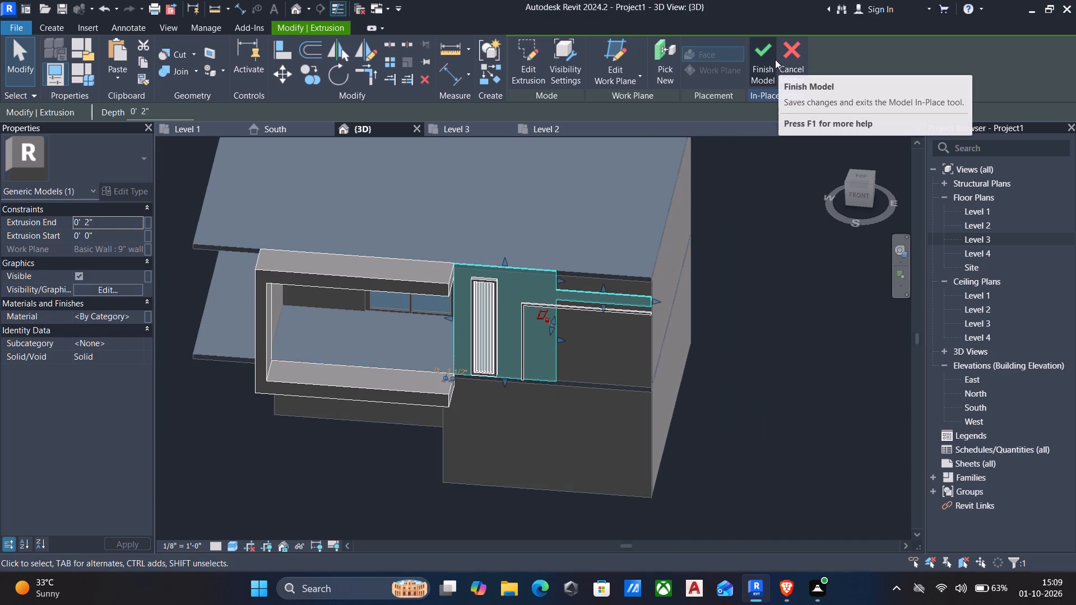
{"action": "left_click", "coordinate": [763, 46]}
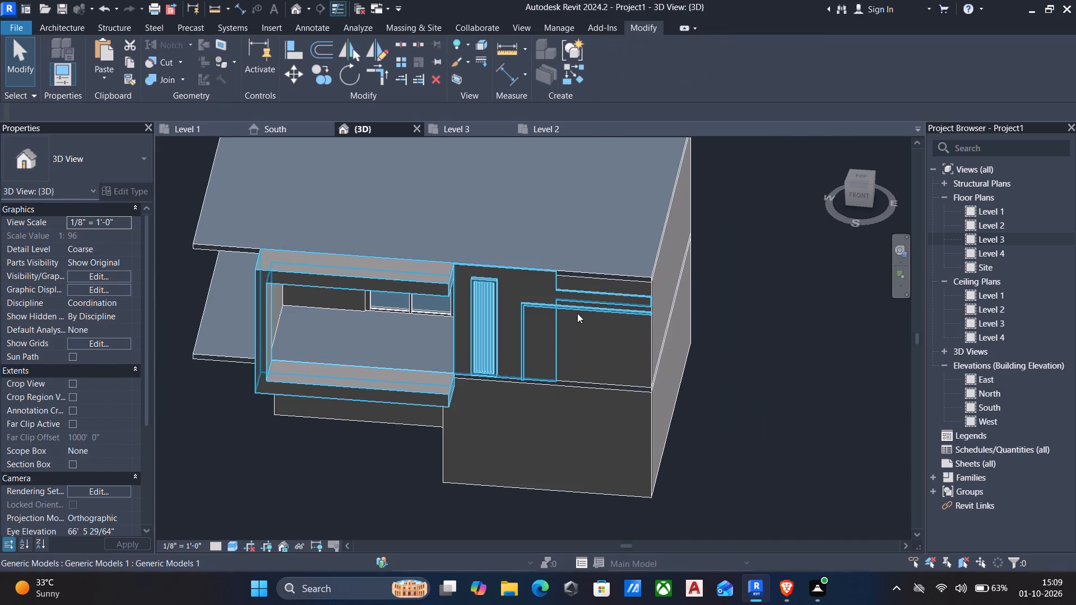
Reopen the in-place model and edit the extrusion sketch of the facade panel with the eastward arm.
{"action": "scroll", "coordinate": [595, 307], "scroll_direction": "up", "scroll_amount": 5}
{"action": "scroll", "coordinate": [506, 266], "scroll_direction": "up", "scroll_amount": 5}
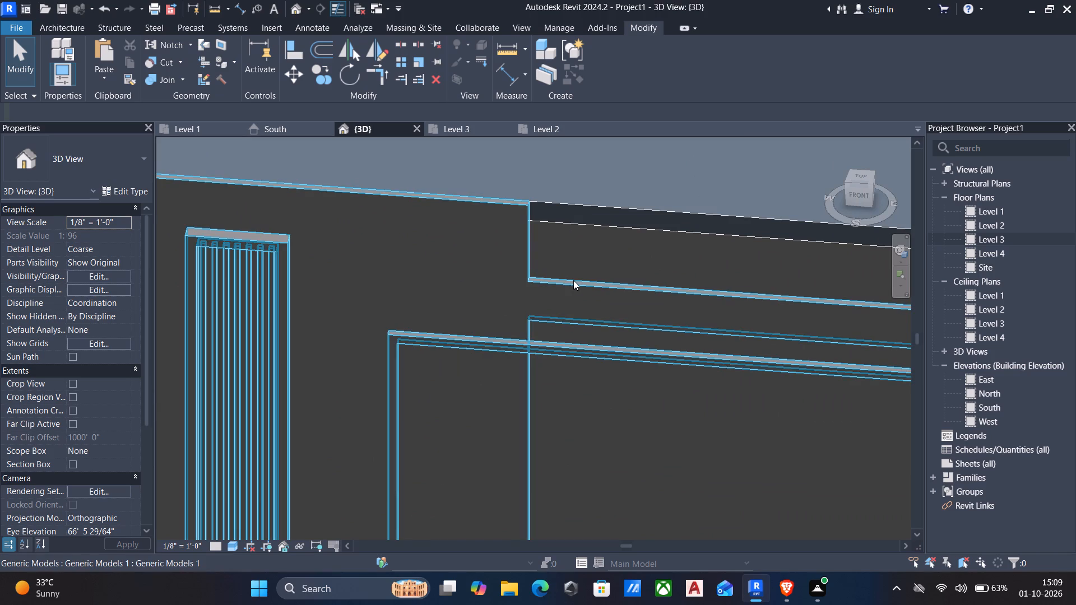
{"action": "middle_click_drag", "start_coordinate": [573, 280], "coordinate": [527, 287], "text": "shift"}
{"action": "scroll", "coordinate": [536, 295], "scroll_direction": "down", "scroll_amount": 2}
{"action": "middle_click_drag", "start_coordinate": [562, 314], "coordinate": [559, 229]}
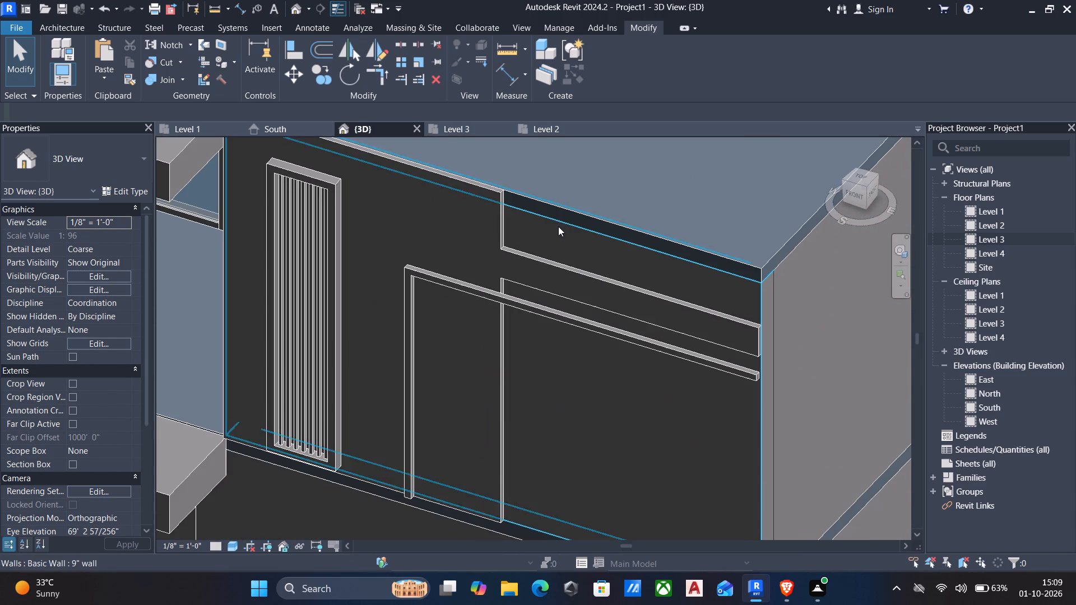
{"action": "left_click", "coordinate": [551, 266]}
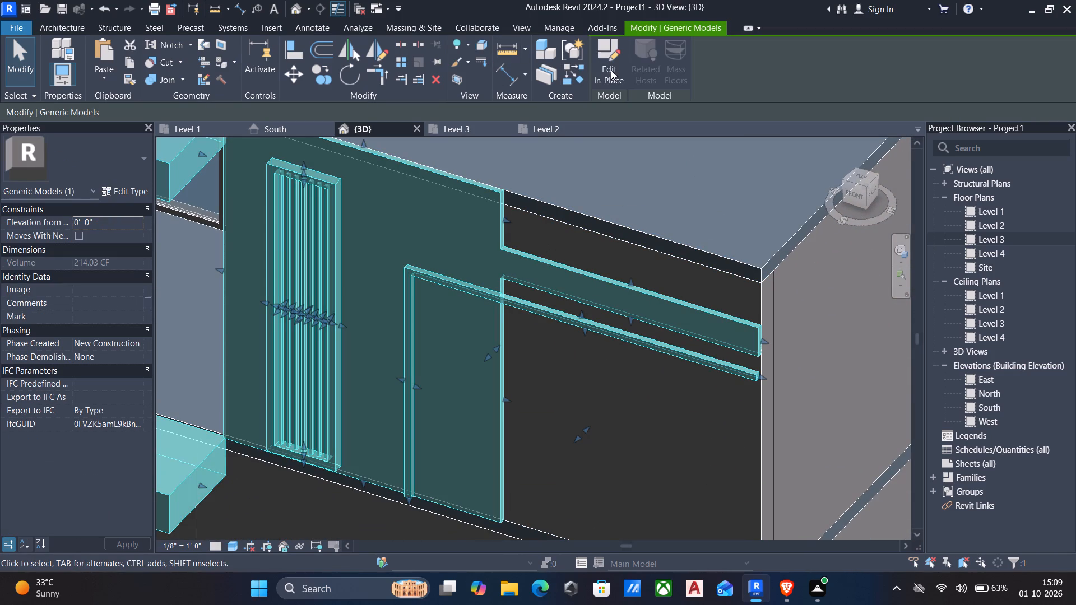
{"action": "left_click", "coordinate": [612, 71]}
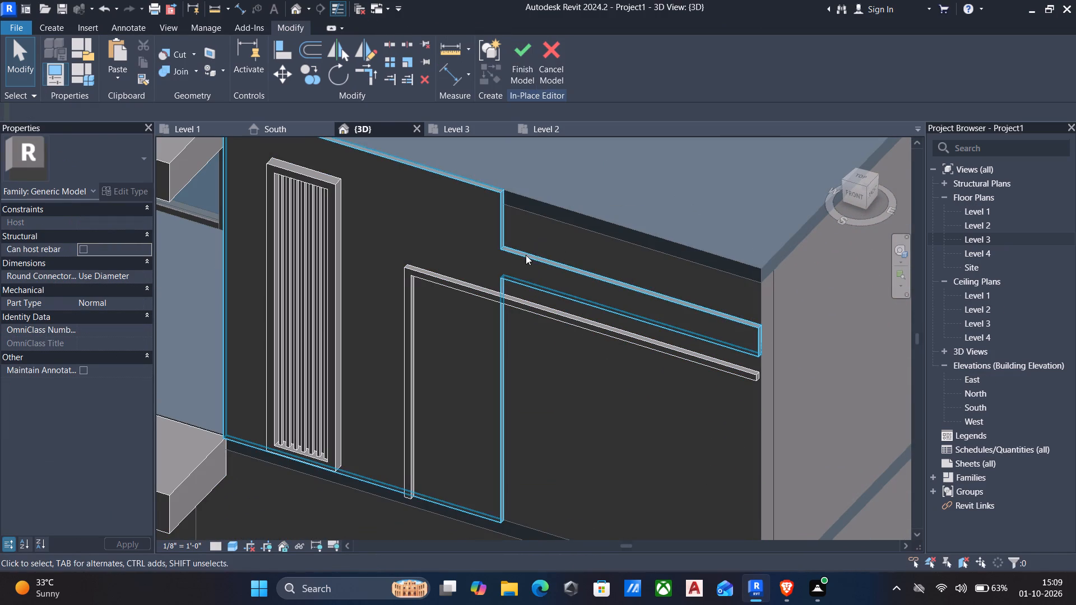
{"action": "left_click", "coordinate": [526, 255]}
{"action": "left_click", "coordinate": [523, 54]}
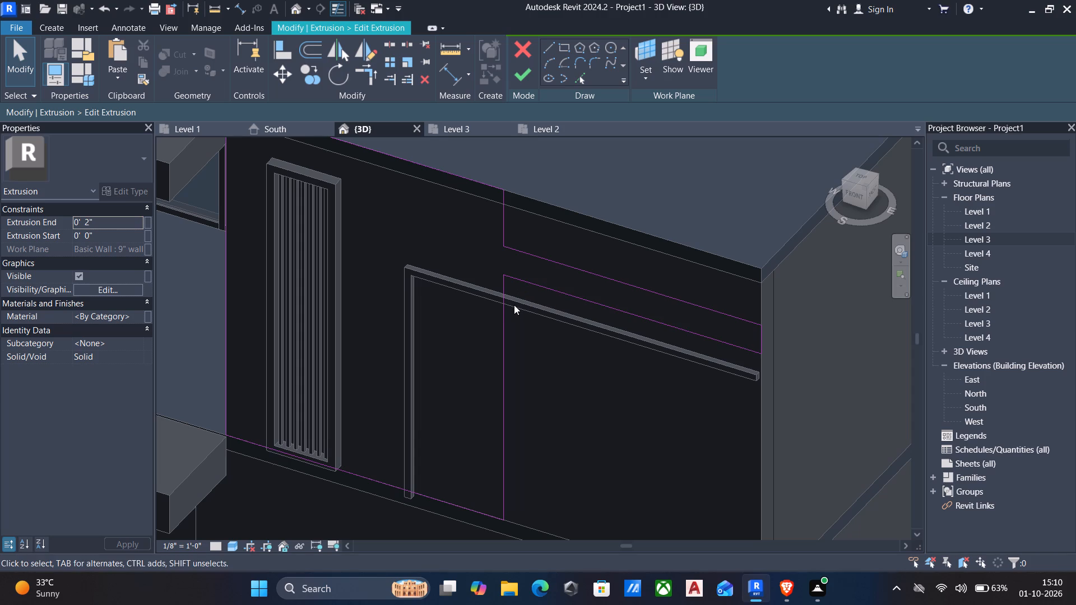
Nudge the arm's lower horizontal line down 9" to the underside of the L-shaped strip's horizontal part.
{"action": "middle_click_drag", "start_coordinate": [514, 305], "coordinate": [569, 282], "text": "shift"}
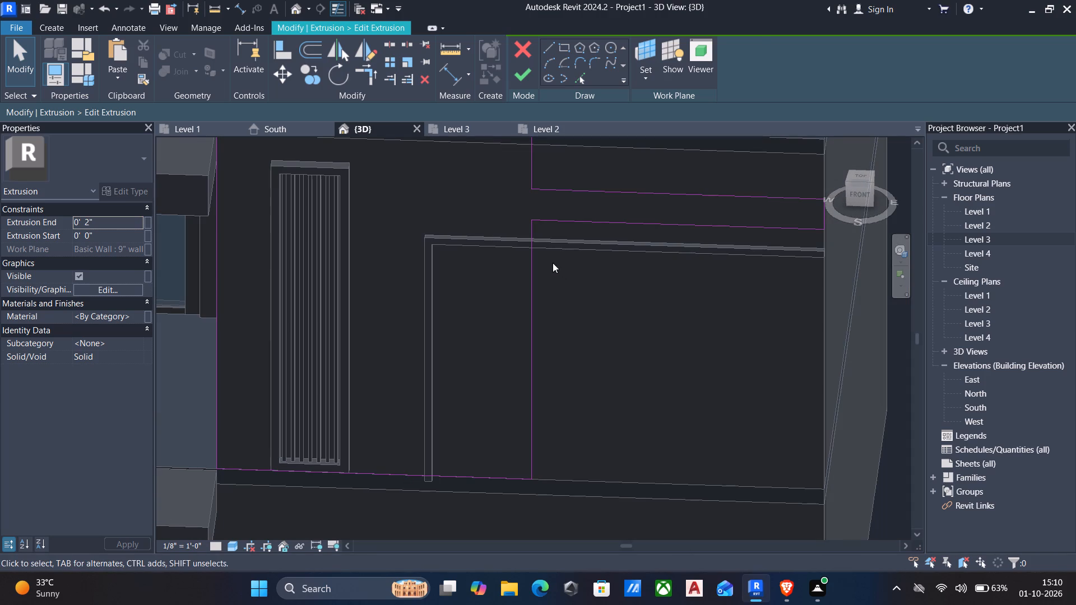
{"action": "left_click", "coordinate": [559, 216]}
{"action": "key", "text": "Down"}
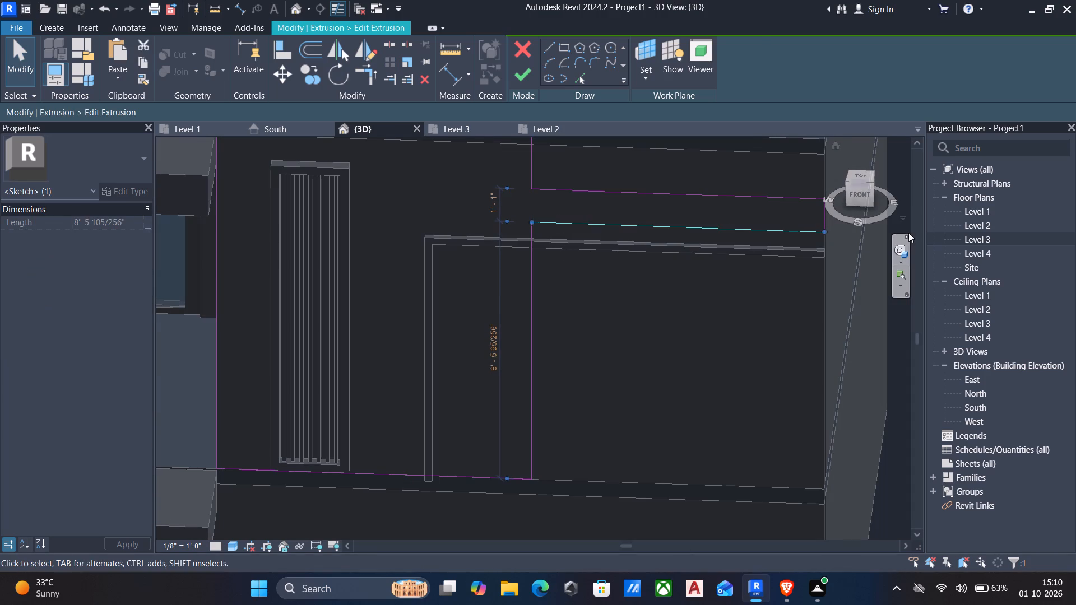
{"action": "left_click", "coordinate": [859, 196]}
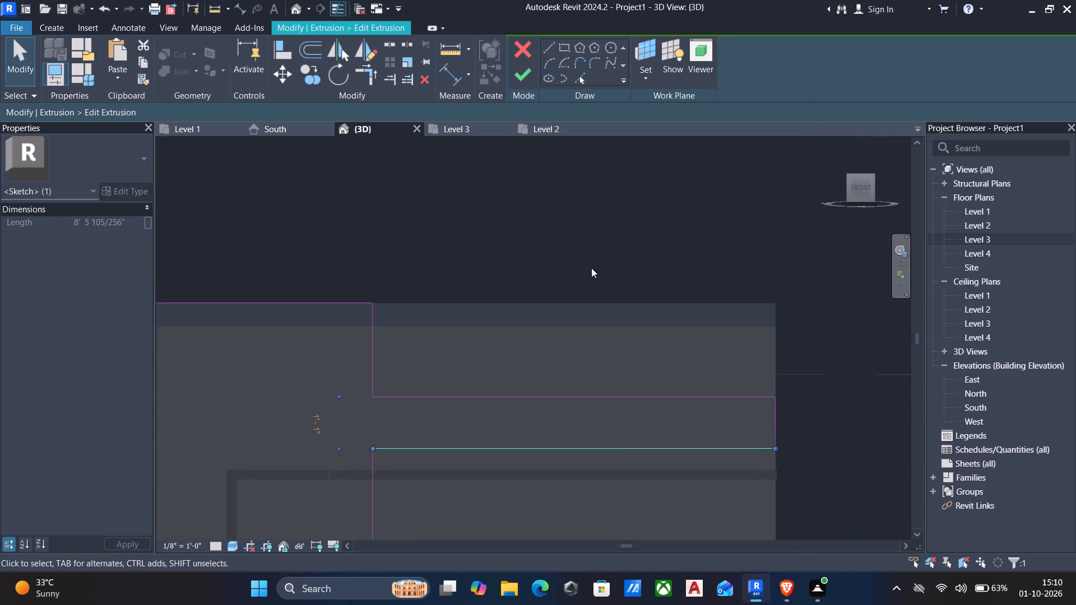
{"action": "scroll", "coordinate": [526, 300], "scroll_direction": "up", "scroll_amount": 5}
{"action": "middle_click_drag", "start_coordinate": [502, 298], "coordinate": [511, 272]}
{"action": "scroll", "coordinate": [511, 272], "scroll_direction": "down", "scroll_amount": 6}
{"action": "key", "text": "Down"}
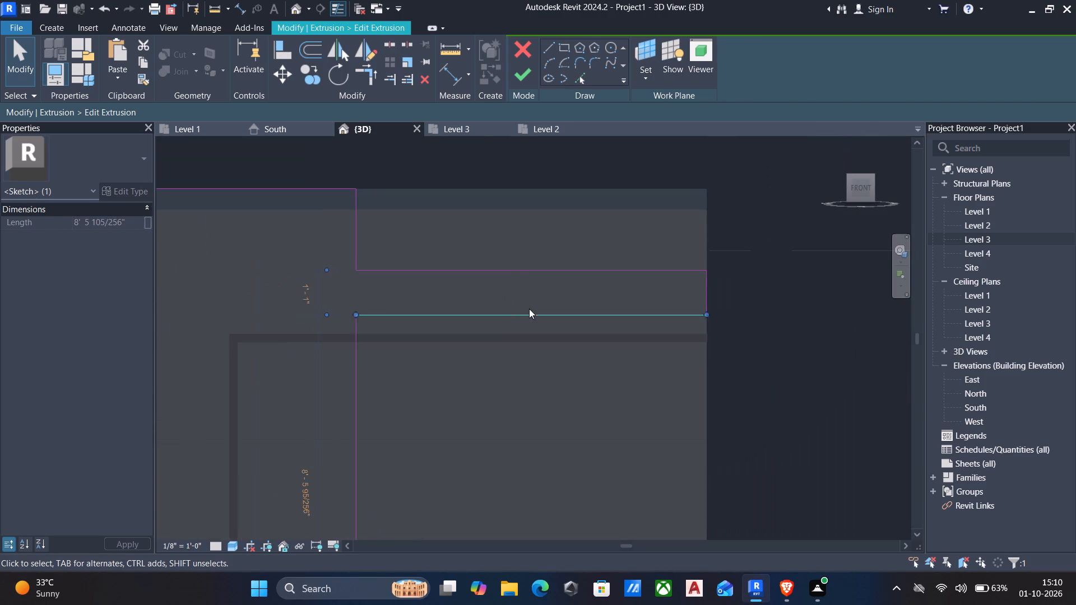
{"action": "key", "text": "Down"}
{"action": "key", "text": "Down"}
{"action": "key", "text": "Down"}
{"action": "key", "text": "Down"}
{"action": "key", "text": "Down"}
{"action": "key", "text": "Down"}
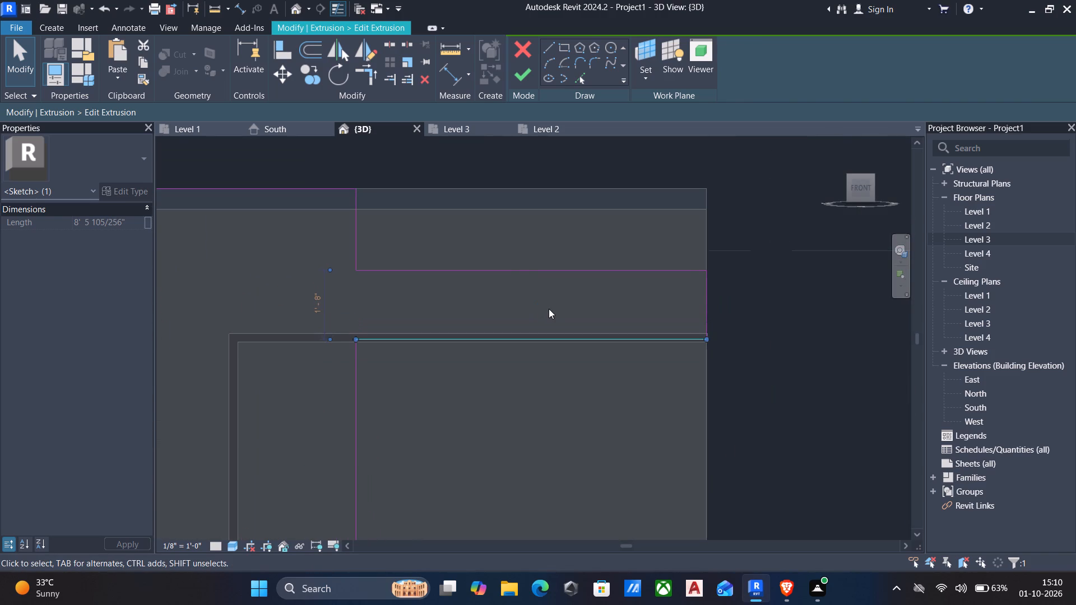
{"action": "key", "text": "Down"}
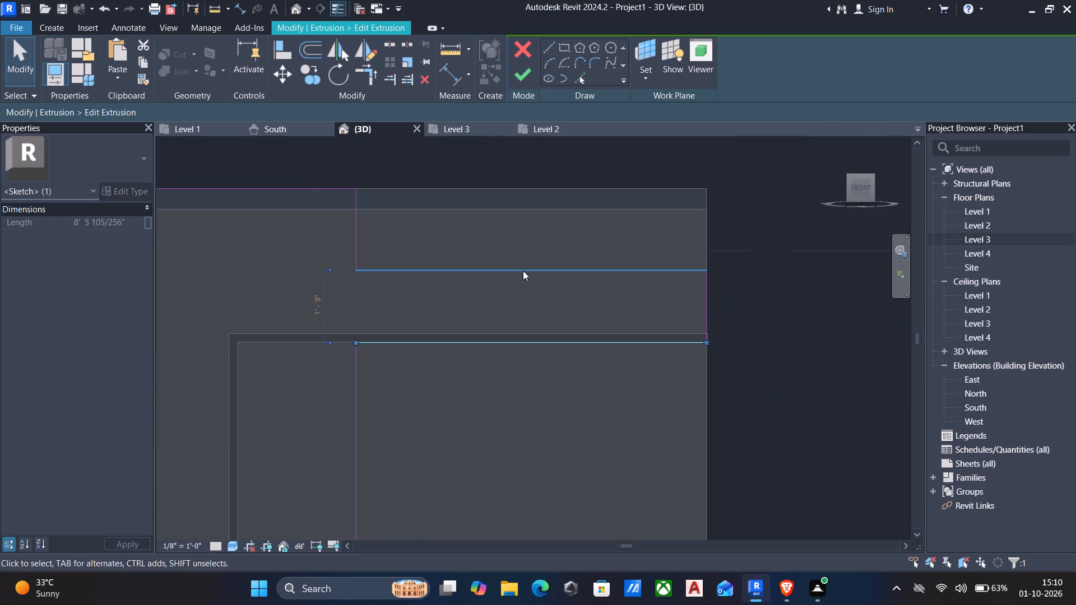
Nudge the arm's upper horizontal line down 11", leaving 10" between the two horizontal lines.
{"action": "left_click", "coordinate": [523, 271]}
{"action": "key", "text": "Down"}
{"action": "key", "text": "Down"}
{"action": "key", "text": "Down"}
{"action": "key", "text": "Down"}
{"action": "key", "text": "Down"}
{"action": "key", "text": "Down"}
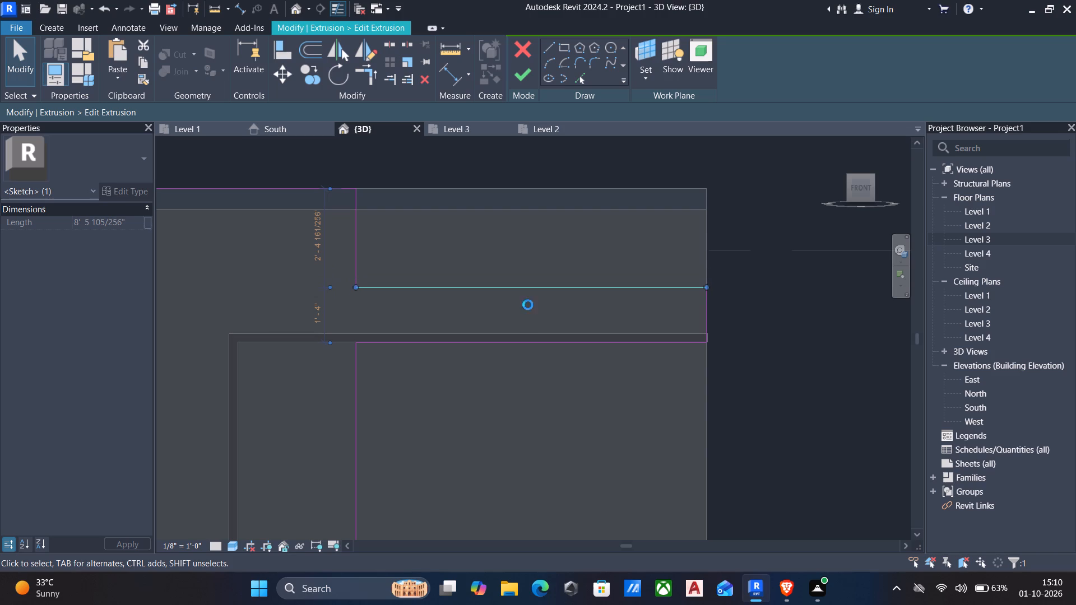
{"action": "key", "text": "Down"}
{"action": "key", "text": "Down"}
{"action": "key", "text": "Down"}
{"action": "key", "text": "Down"}
{"action": "key", "text": "Down"}
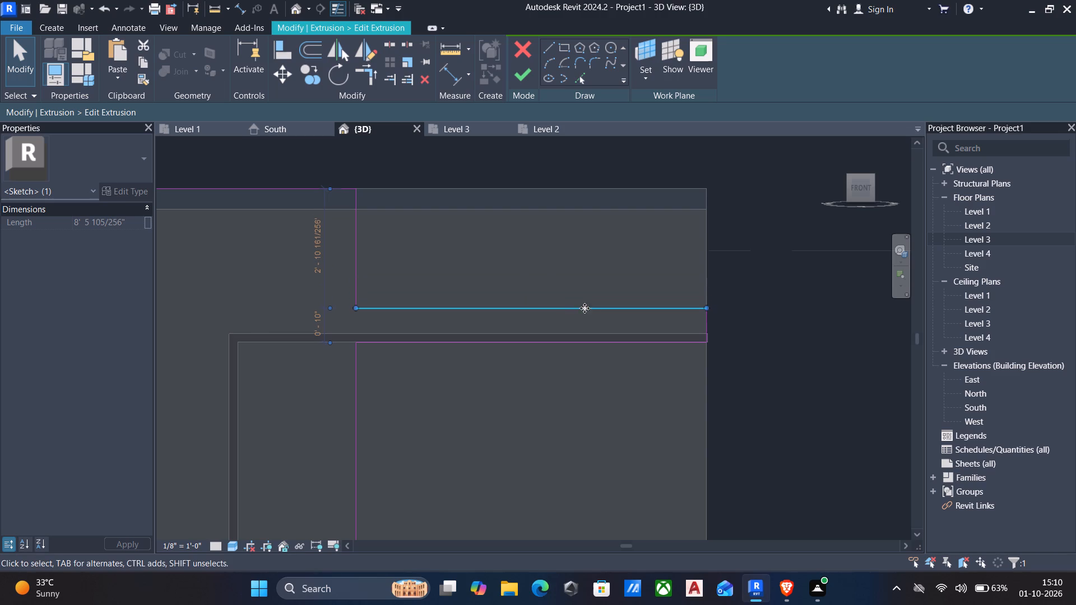
Finish the revised panel sketch and the in-place model.
{"action": "left_click", "coordinate": [517, 85]}
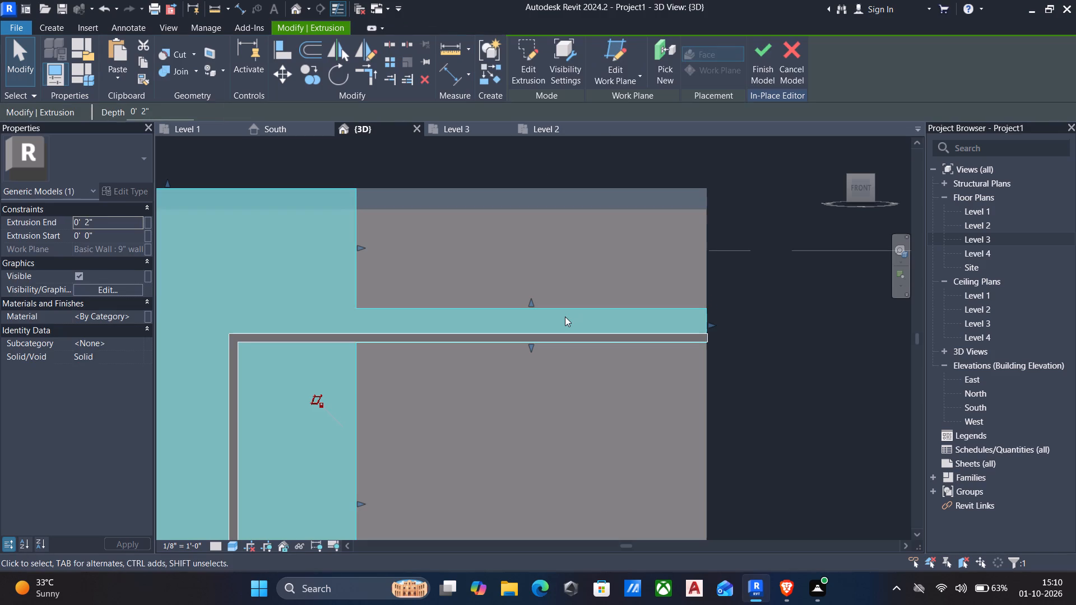
{"action": "middle_click_drag", "start_coordinate": [542, 325], "coordinate": [515, 369], "text": "shift"}
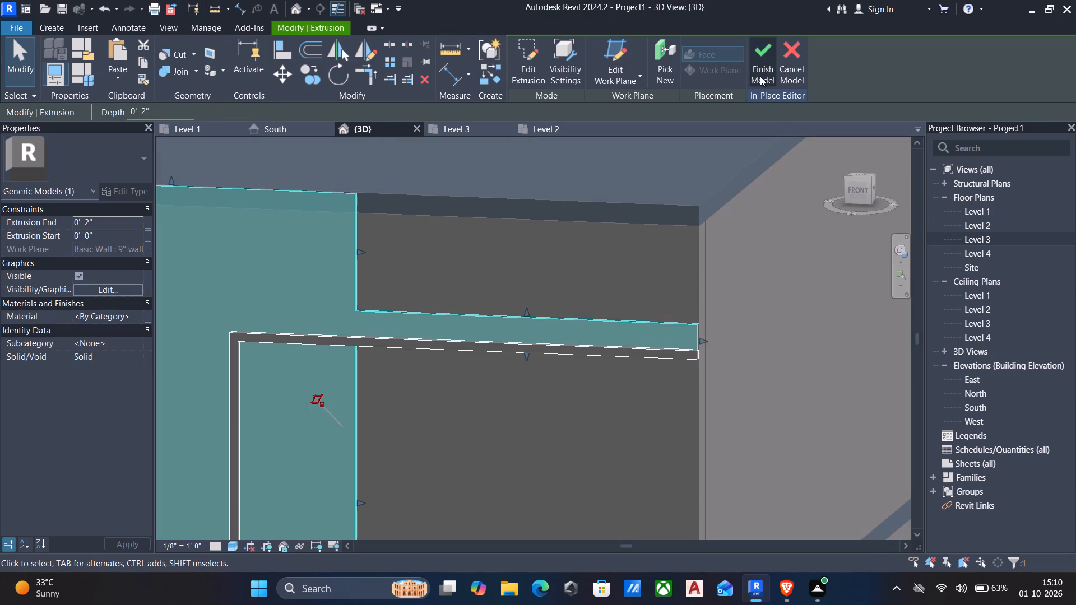
{"action": "left_click_drag", "start_coordinate": [762, 61], "coordinate": [759, 70]}
Examine the revised facade panel and its arm behind the L-shaped strip from the southeast.
{"action": "scroll", "coordinate": [670, 202], "scroll_direction": "down", "scroll_amount": 4}
{"action": "middle_click_drag", "start_coordinate": [597, 323], "coordinate": [633, 323]}
{"action": "middle_click_drag", "start_coordinate": [674, 317], "coordinate": [666, 322]}
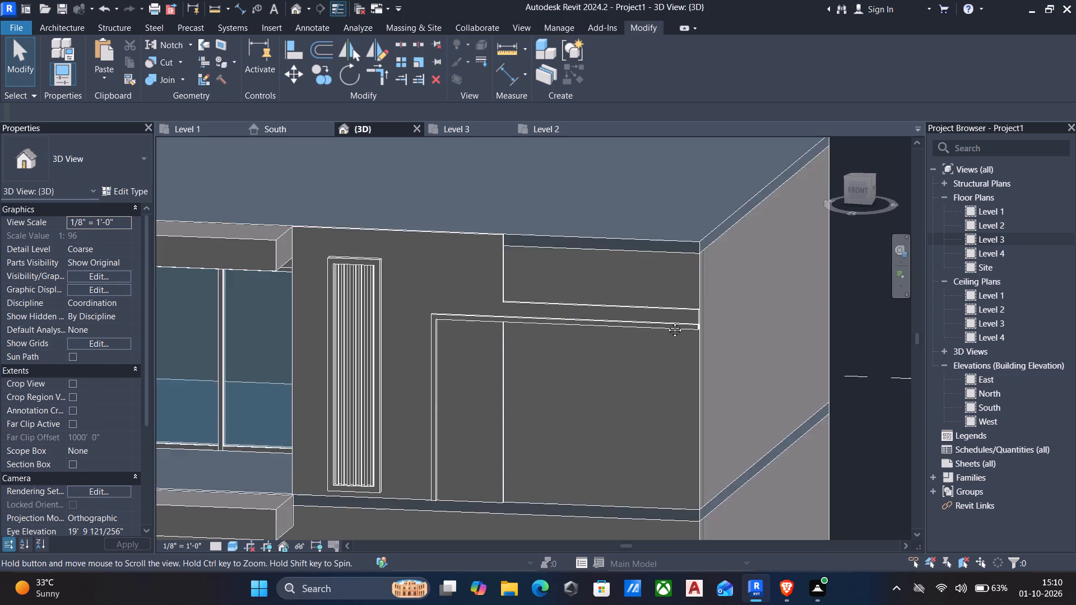
{"action": "middle_click_drag", "start_coordinate": [666, 322], "coordinate": [660, 324]}
{"action": "middle_click_drag", "start_coordinate": [666, 320], "coordinate": [621, 345], "text": "shift"}
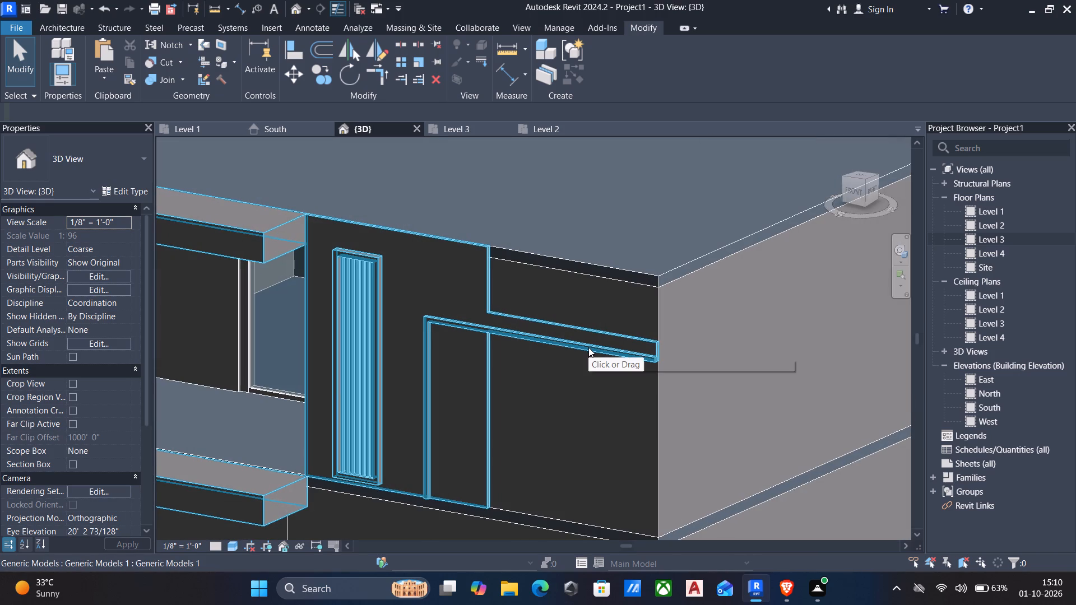
{"action": "scroll", "coordinate": [583, 361], "scroll_direction": "up", "scroll_amount": 1}
{"action": "middle_click_drag", "start_coordinate": [583, 361], "coordinate": [606, 336]}
{"action": "scroll", "coordinate": [610, 342], "scroll_direction": "down", "scroll_amount": 2}
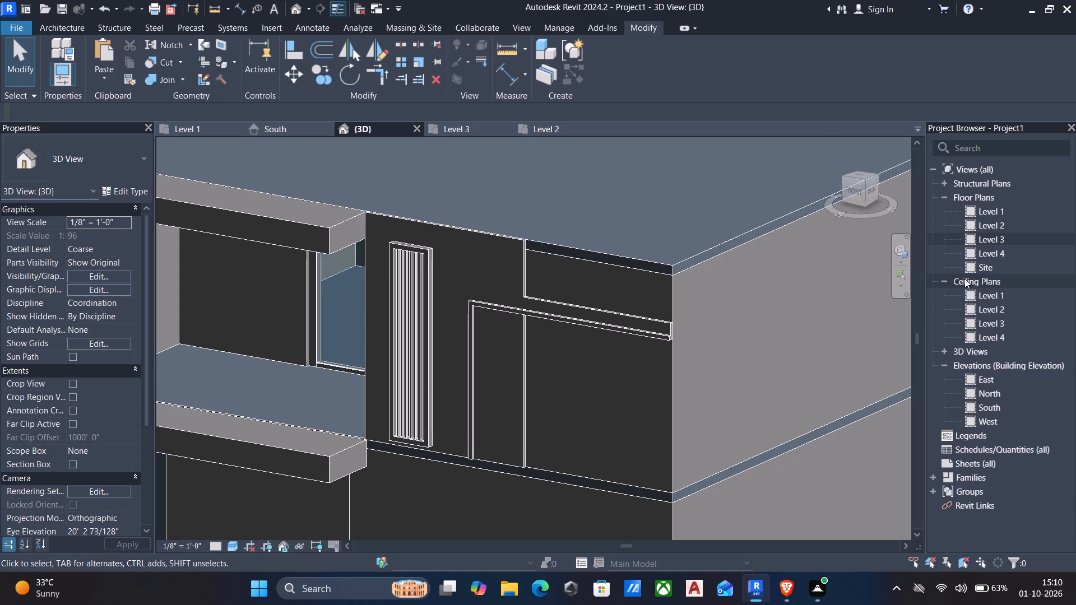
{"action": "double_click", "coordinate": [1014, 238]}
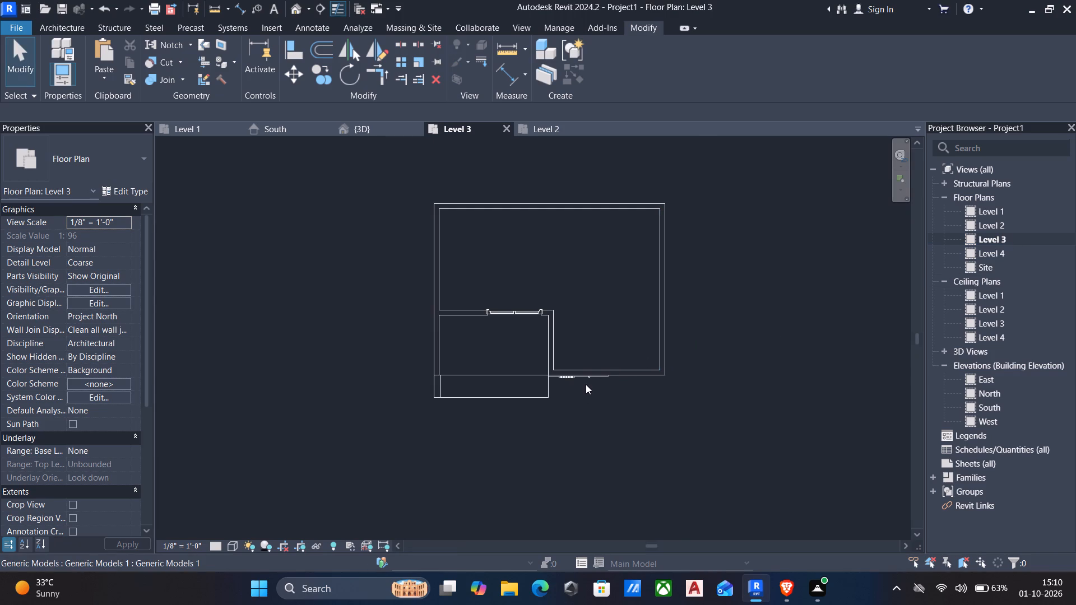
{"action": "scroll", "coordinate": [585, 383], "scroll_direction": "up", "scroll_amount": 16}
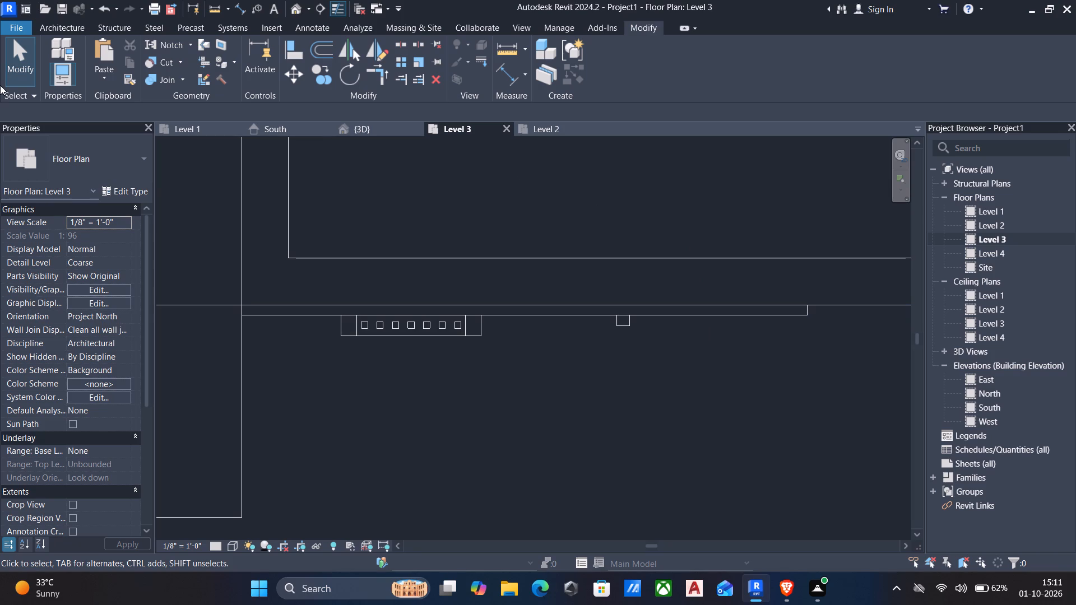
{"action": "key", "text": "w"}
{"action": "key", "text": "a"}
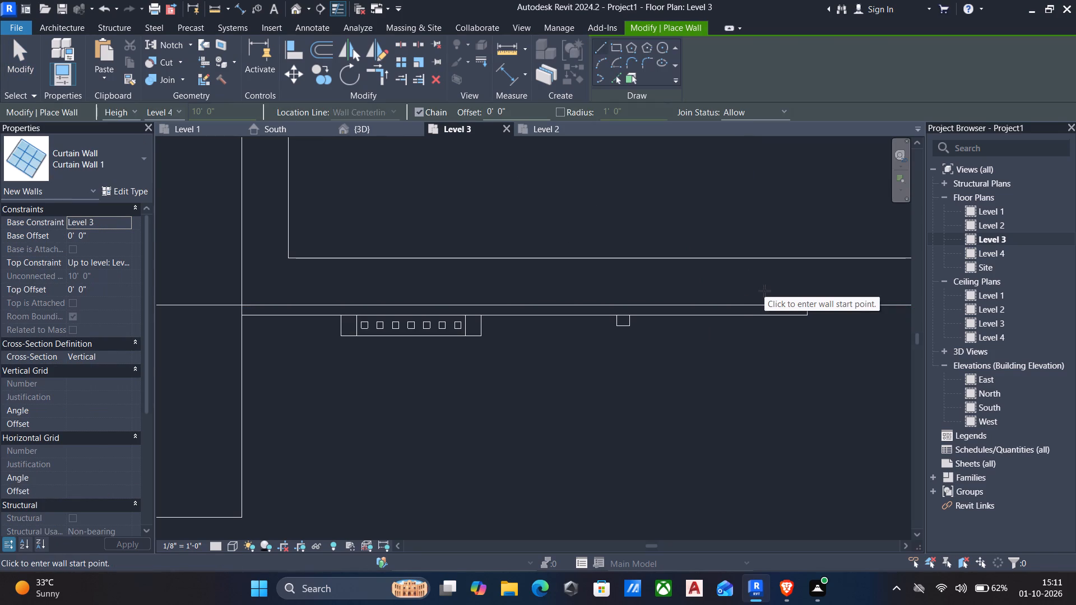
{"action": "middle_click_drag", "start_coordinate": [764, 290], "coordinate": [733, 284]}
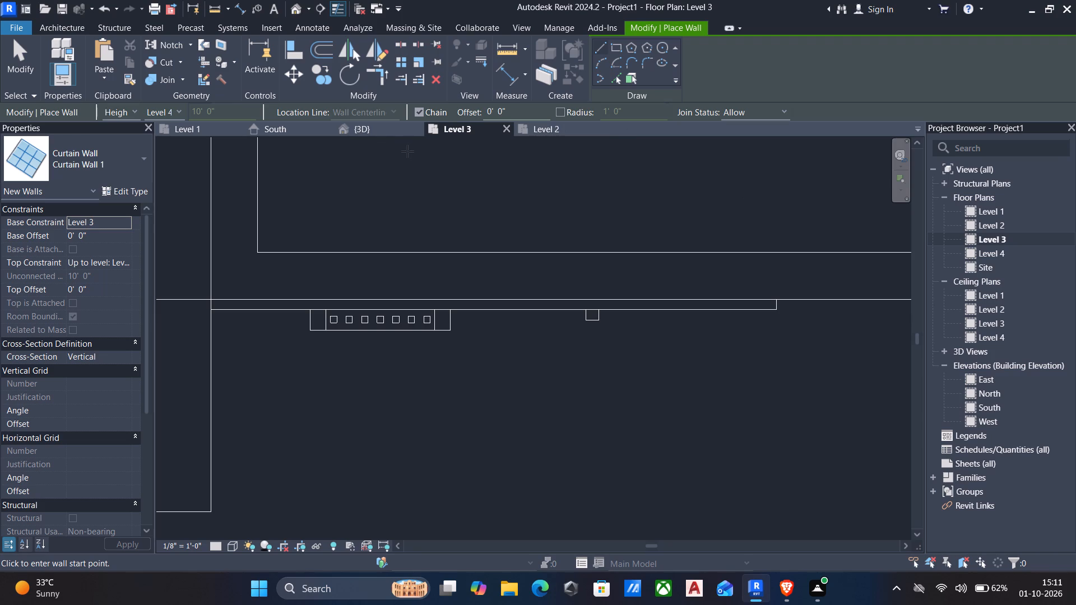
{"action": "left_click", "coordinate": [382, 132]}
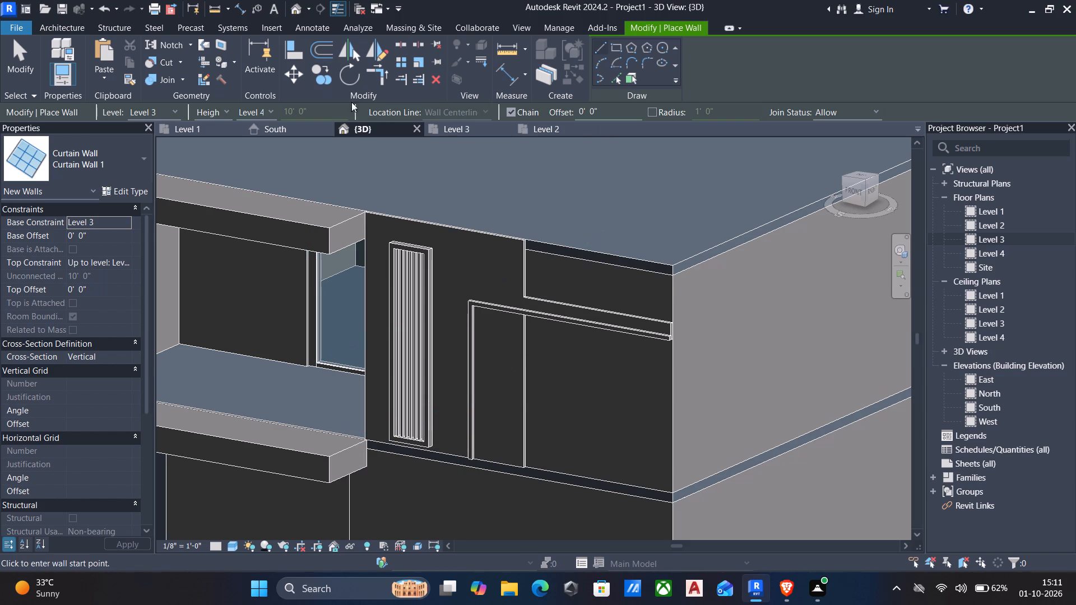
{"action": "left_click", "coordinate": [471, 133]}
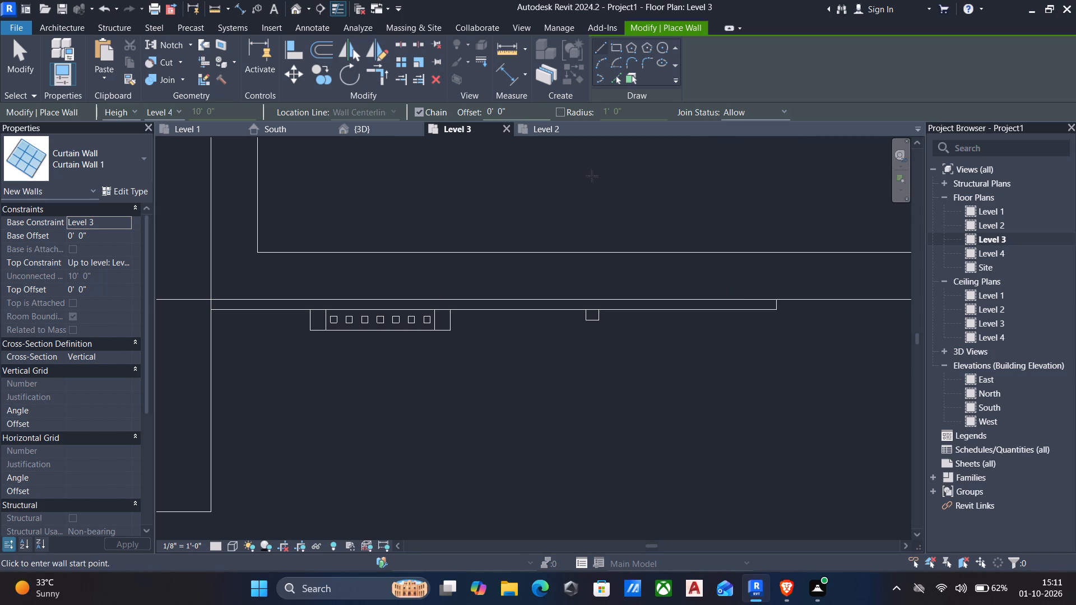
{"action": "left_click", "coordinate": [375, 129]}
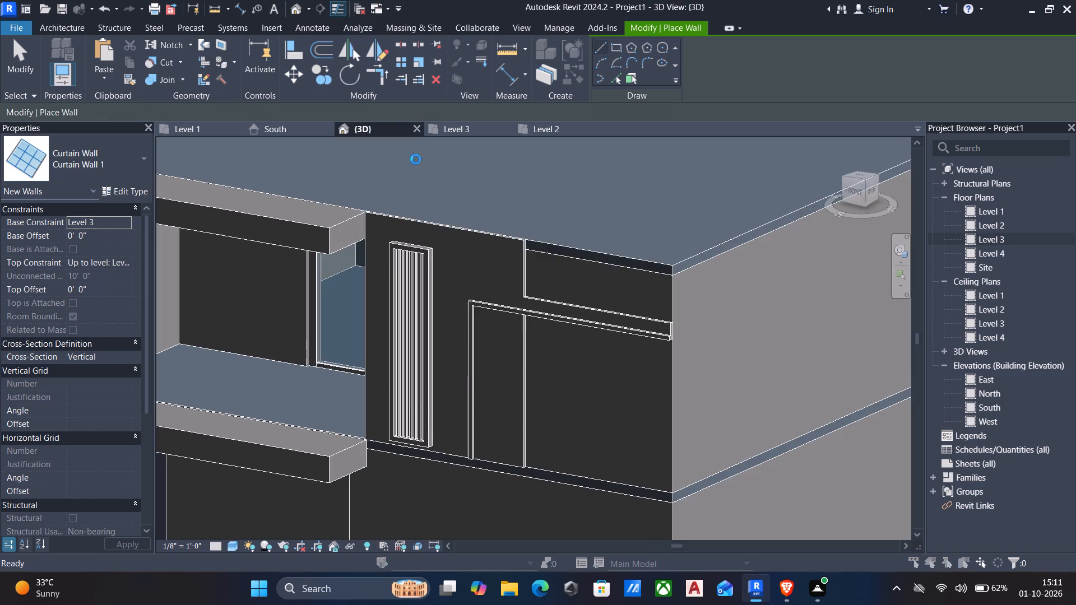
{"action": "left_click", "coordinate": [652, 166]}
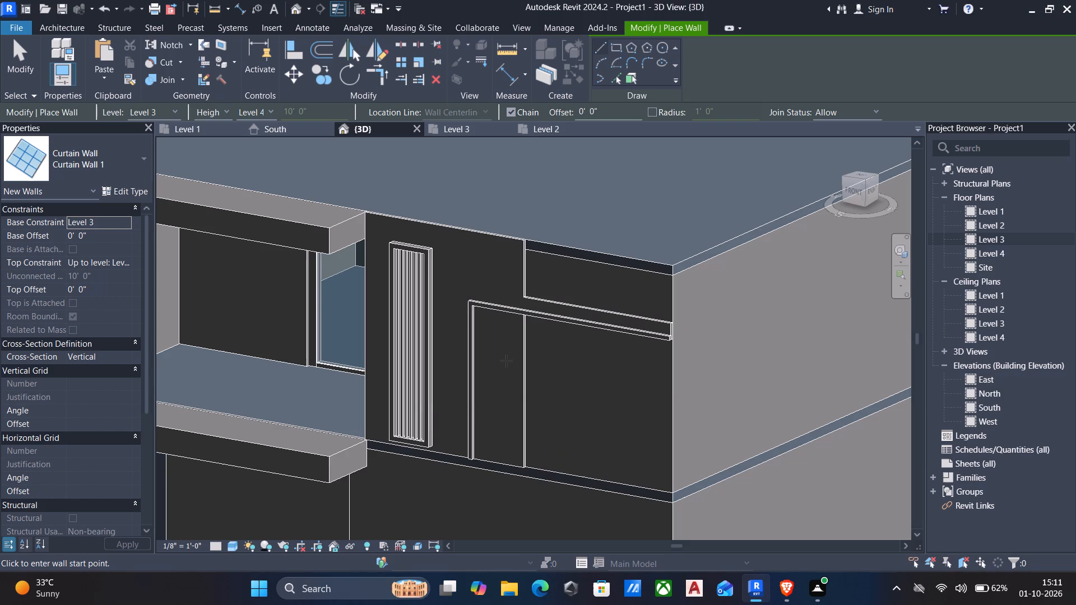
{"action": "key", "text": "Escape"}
In the facade panel's extrusion sketch, nudge the upper vertical line toward the building corner until it sits 2'-4" from the lower vertical line.
{"action": "left_click", "coordinate": [527, 282]}
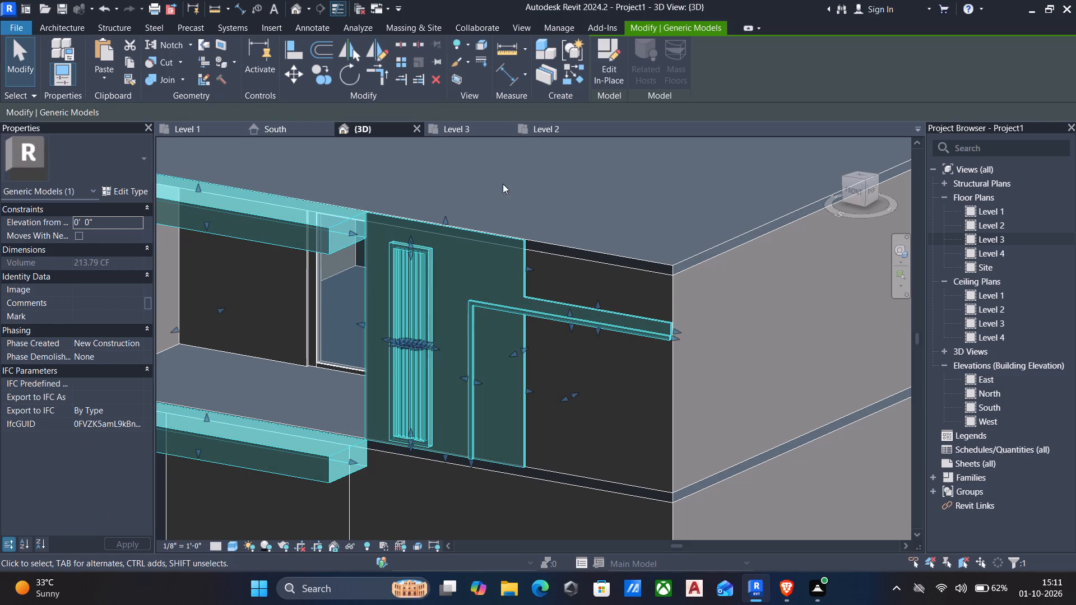
{"action": "left_click", "coordinate": [614, 58]}
{"action": "left_click", "coordinate": [520, 273]}
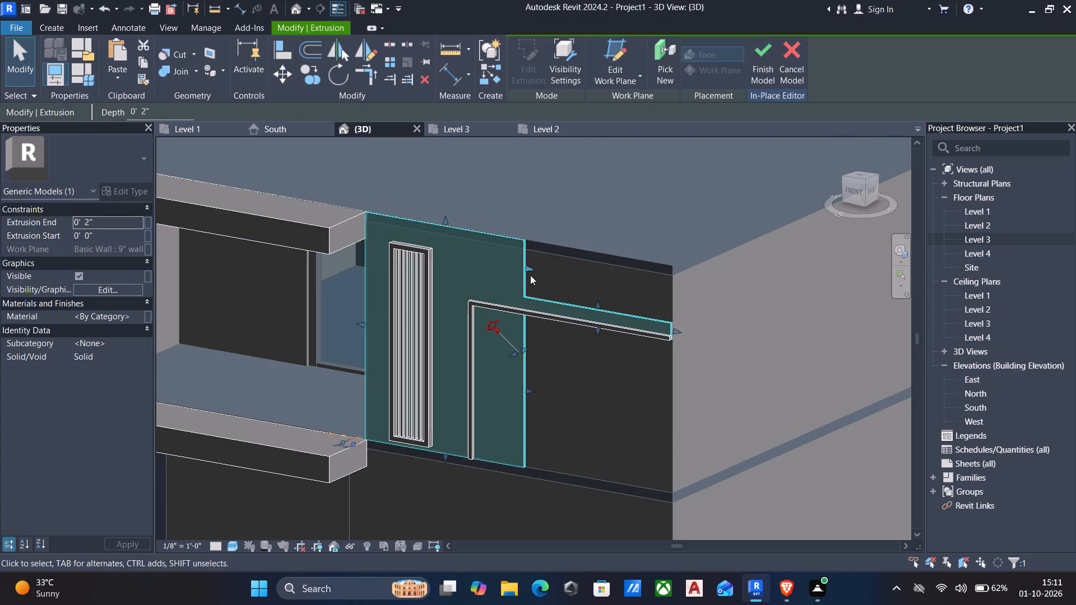
{"action": "left_click", "coordinate": [531, 81]}
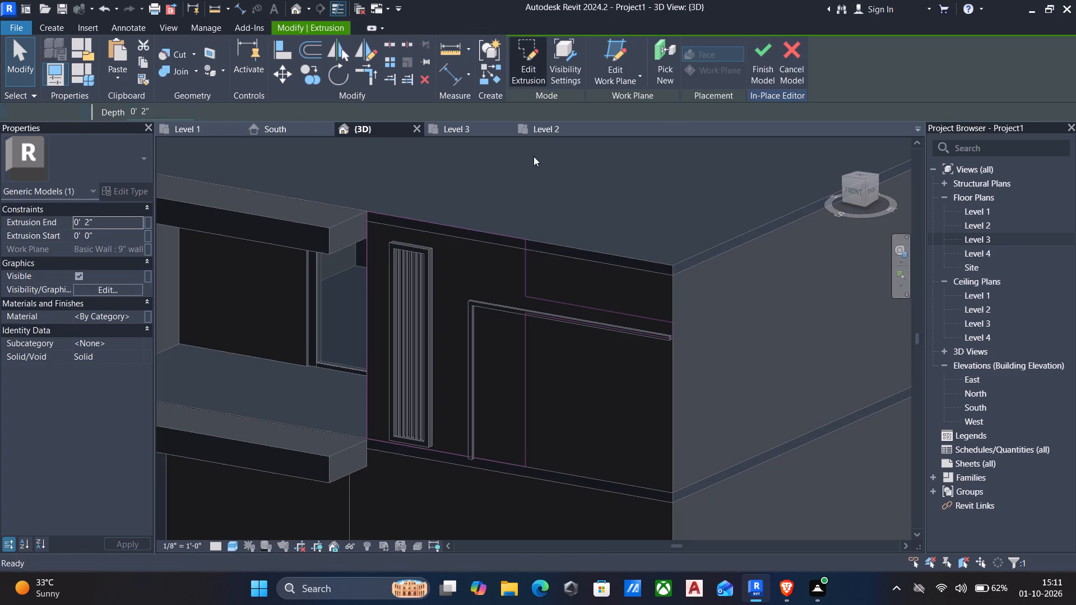
{"action": "left_click", "coordinate": [522, 278]}
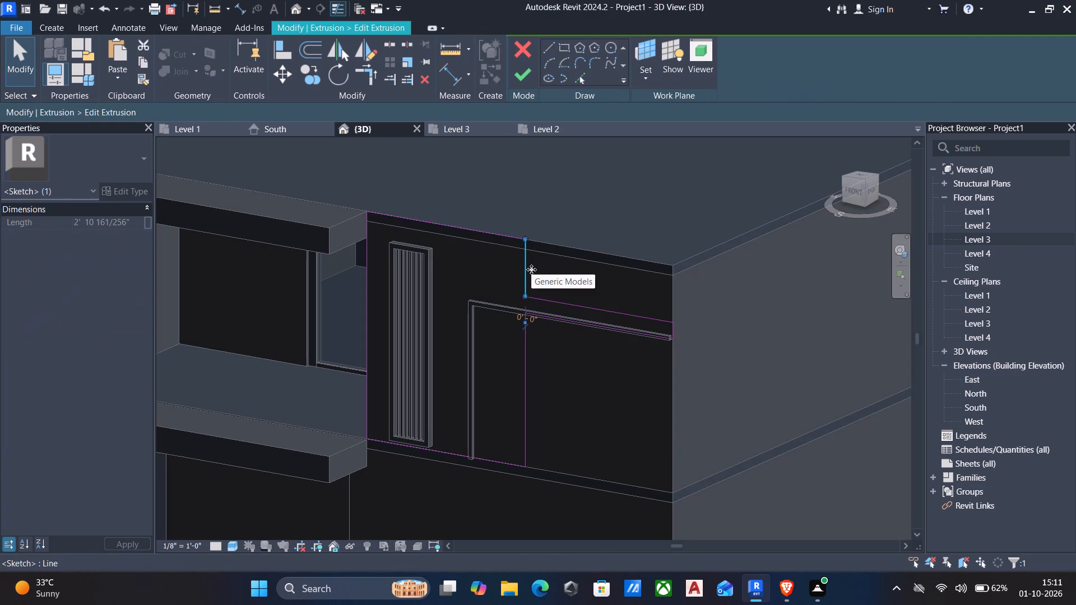
{"action": "key", "text": "Right"}
{"action": "key", "text": "Right"}
{"action": "key", "text": "Right"}
{"action": "key", "text": "Right"}
{"action": "key", "text": "Right"}
{"action": "key", "text": "Right"}
{"action": "key", "text": "Right"}
{"action": "key", "text": "Right"}
{"action": "key", "text": "Right"}
{"action": "key", "text": "Right"}
{"action": "key", "text": "Right"}
{"action": "key", "text": "Right"}
{"action": "key", "text": "Right"}
{"action": "key", "text": "Right"}
{"action": "key", "text": "Right"}
{"action": "key", "text": "Right"}
{"action": "key", "text": "Right"}
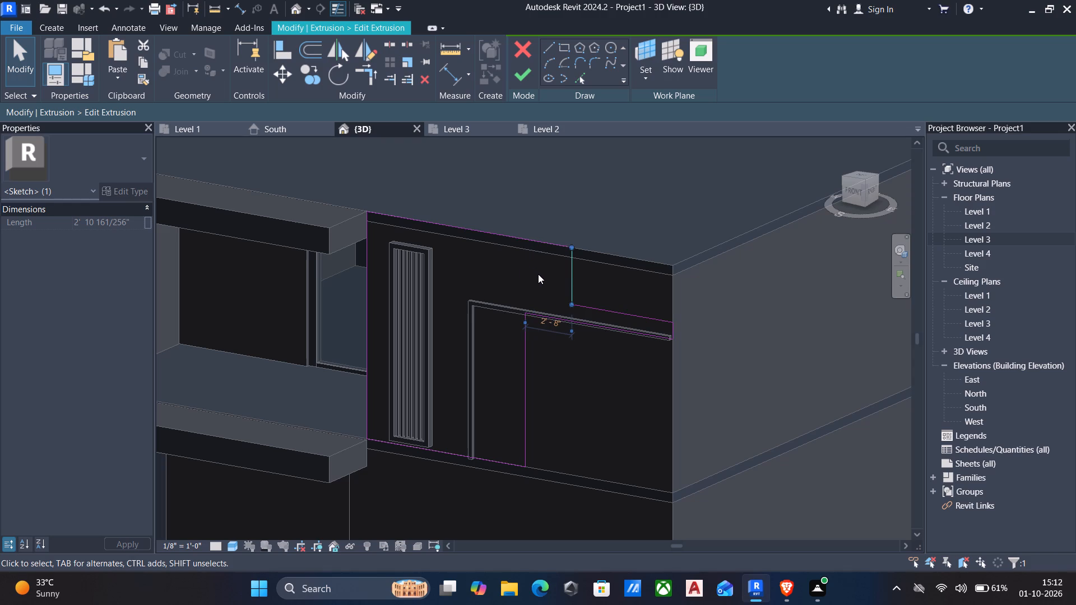
{"action": "key", "text": "Right"}
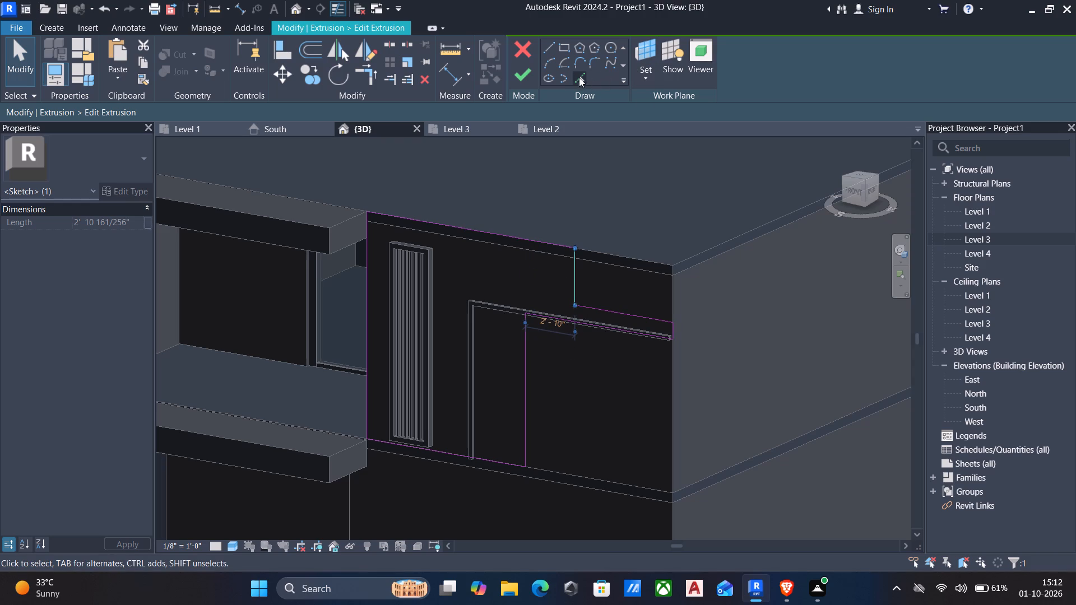
{"action": "key", "text": "Left"}
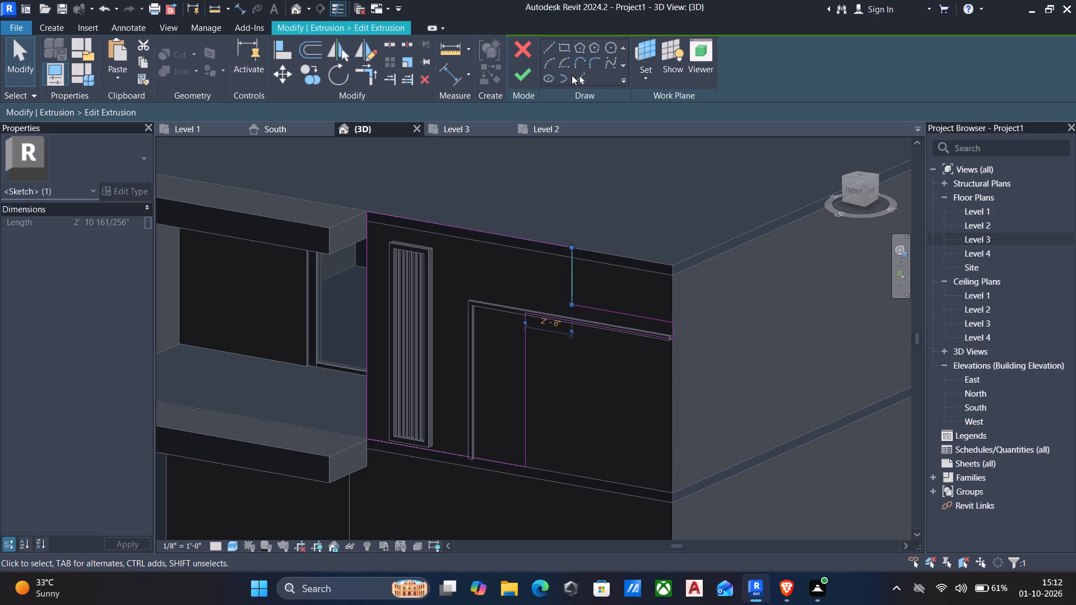
{"action": "key", "text": "Left"}
{"action": "key", "text": "Left"}
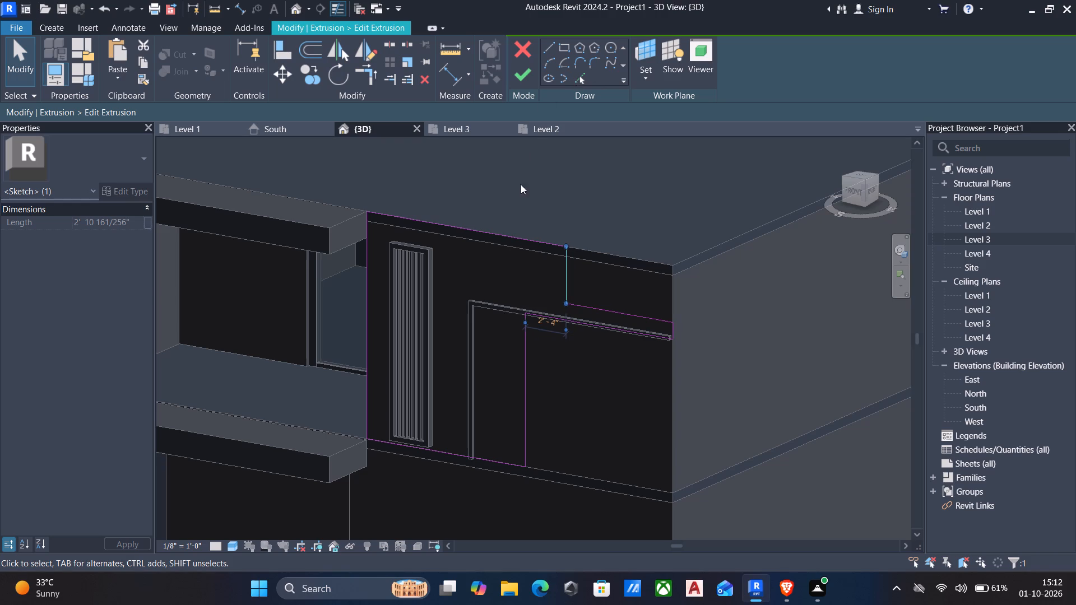
Nudge the panel sketch's lower vertical line 2" toward the bar frame, away from the building corner.
{"action": "left_click", "coordinate": [520, 356]}
{"action": "key", "text": "Left"}
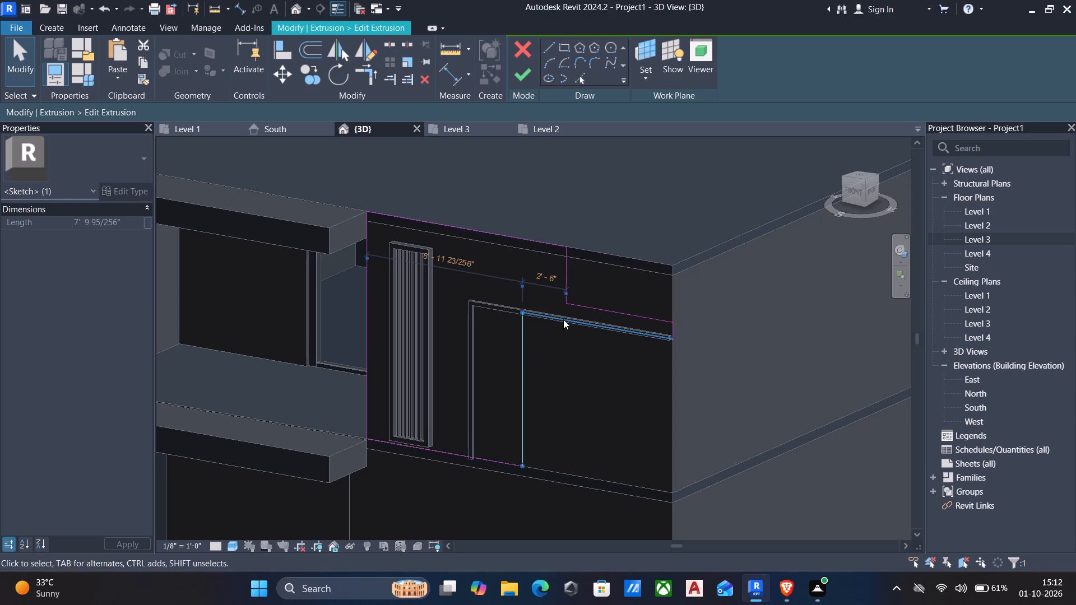
Nudge the upper vertical line another 6" toward the building corner, 3'-0" from the lower one, and finish the sketch and in-place model.
{"action": "left_click", "coordinate": [563, 272]}
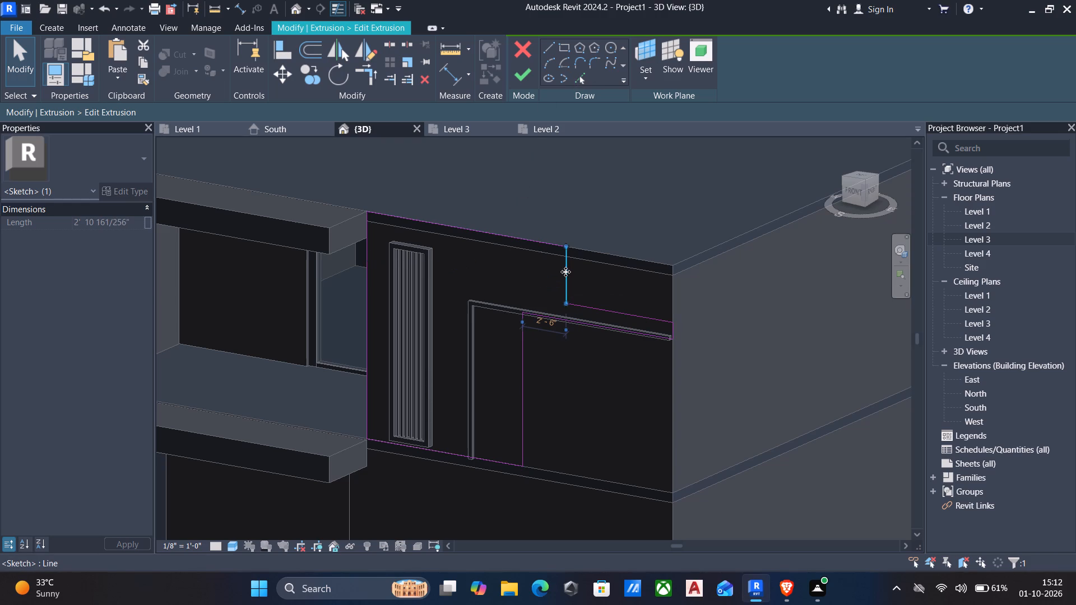
{"action": "key", "text": "Right"}
{"action": "key", "text": "Right"}
{"action": "key", "text": "Right"}
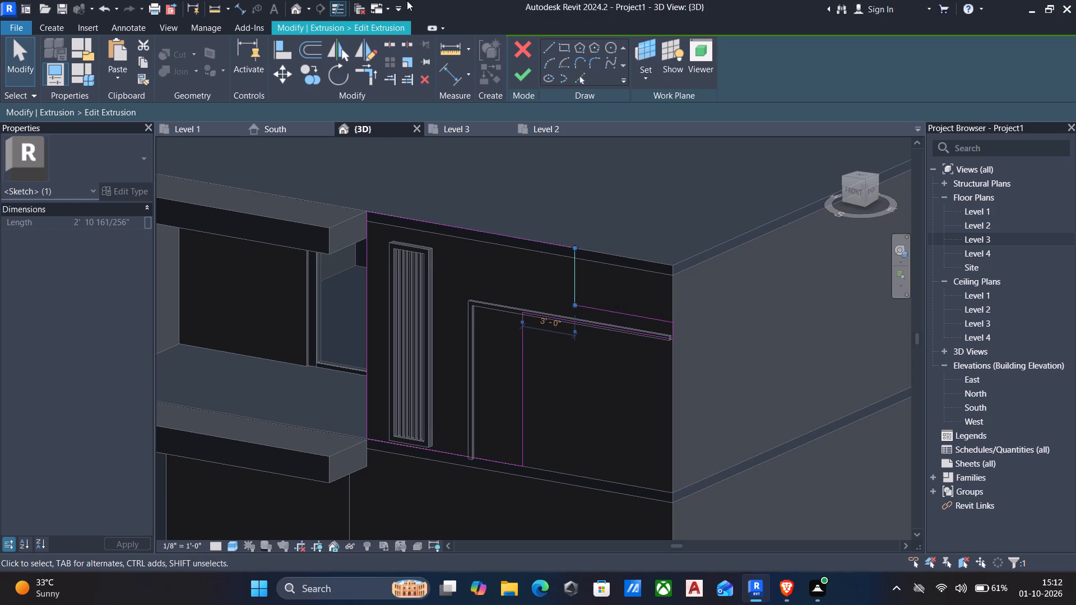
{"action": "left_click", "coordinate": [518, 73]}
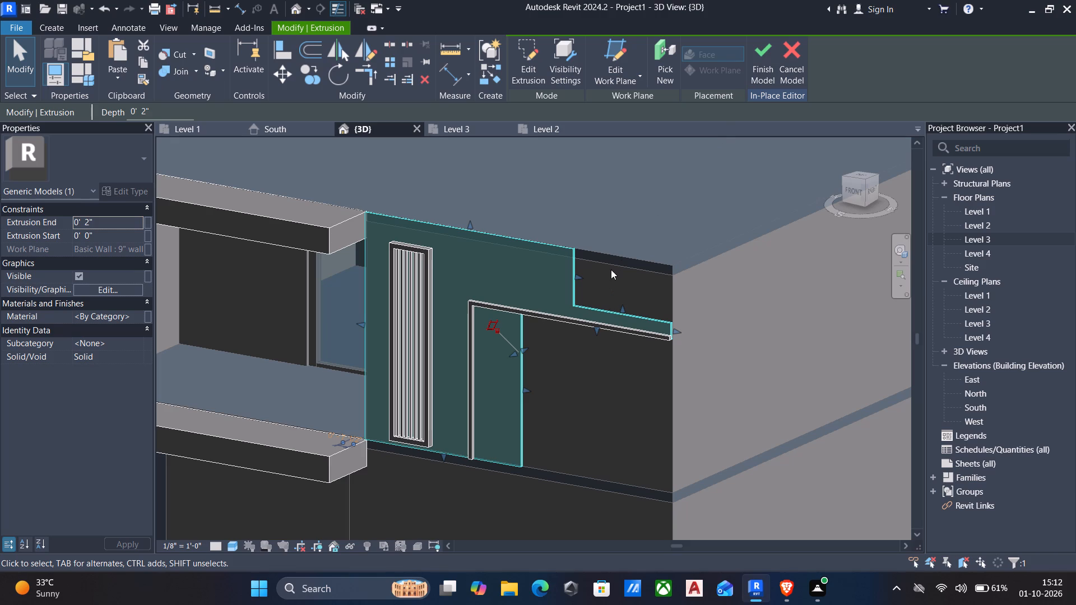
{"action": "left_click", "coordinate": [755, 54]}
Measure along the front wall's base from the building corner toward the panel's lower vertical edge.
{"action": "middle_click_drag", "start_coordinate": [502, 285], "coordinate": [498, 238]}
{"action": "scroll", "coordinate": [498, 238], "scroll_direction": "up", "scroll_amount": 1}
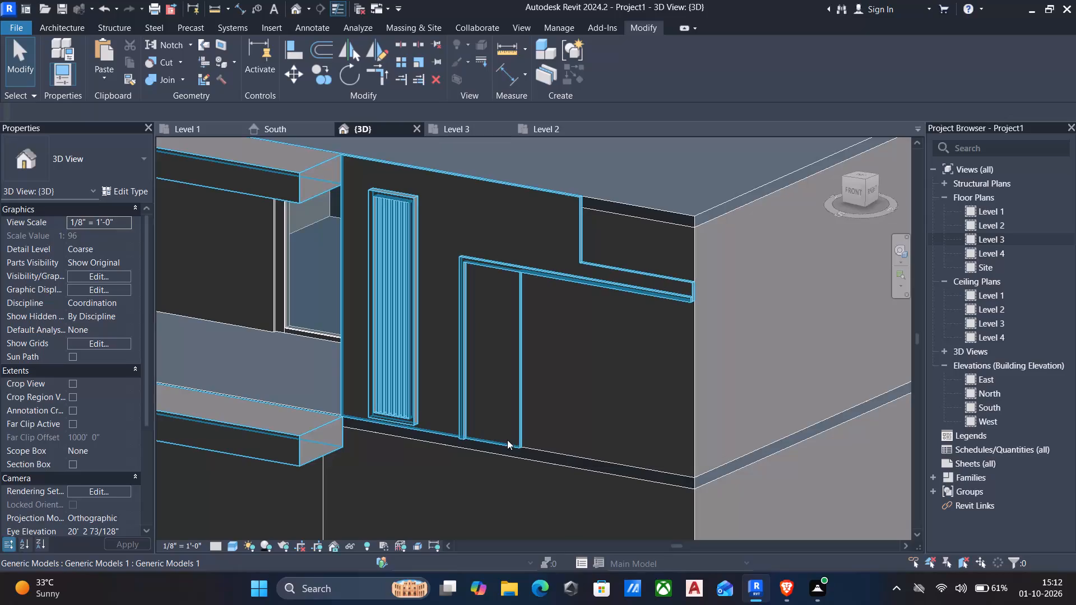
{"action": "type", "text": "dd"}
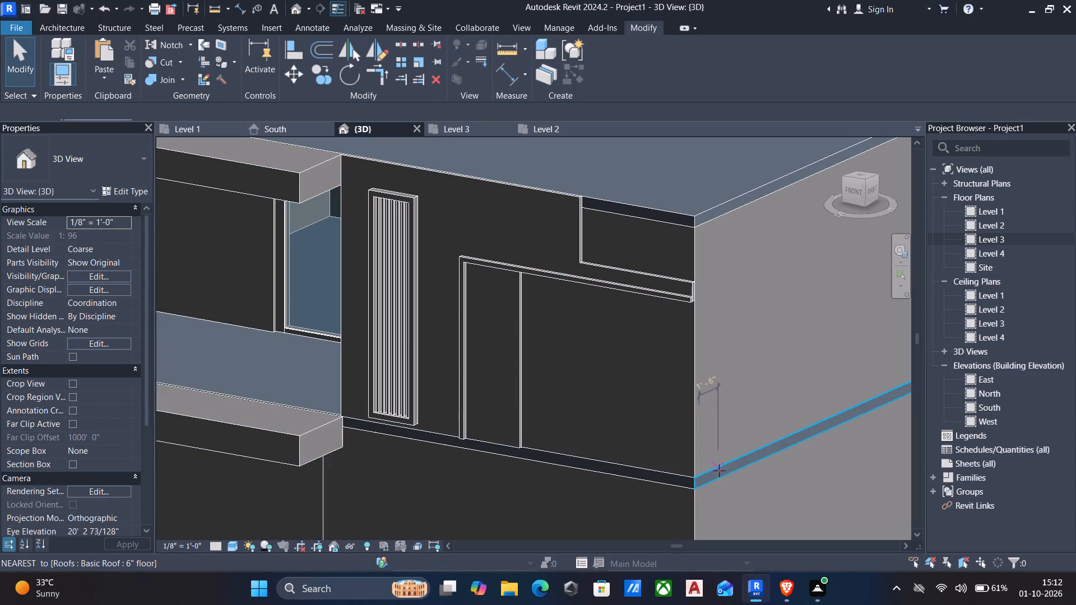
{"action": "left_click", "coordinate": [693, 474]}
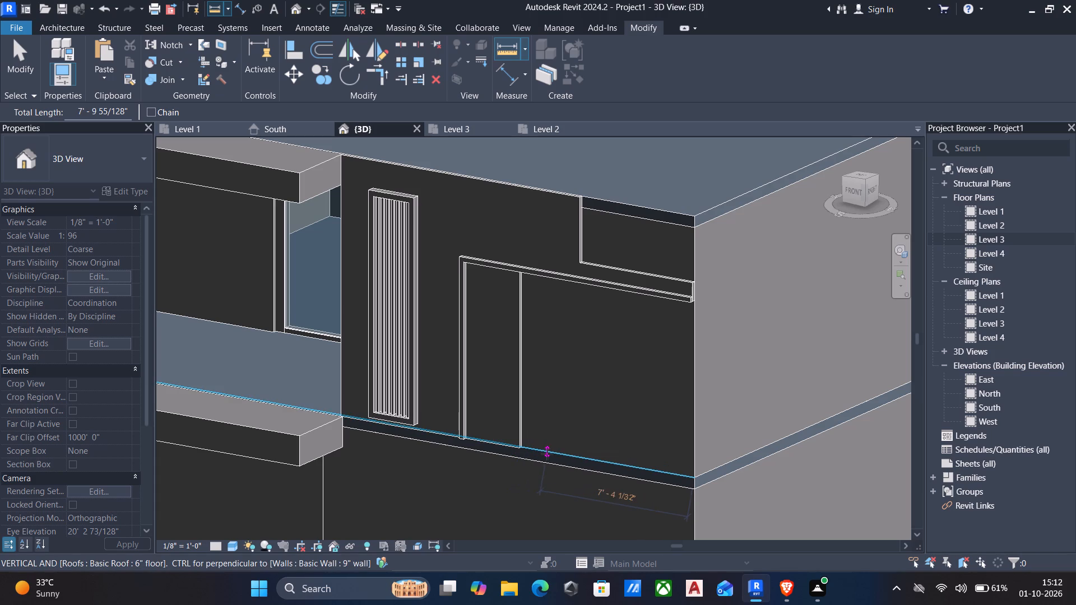
{"action": "key", "text": "Escape"}
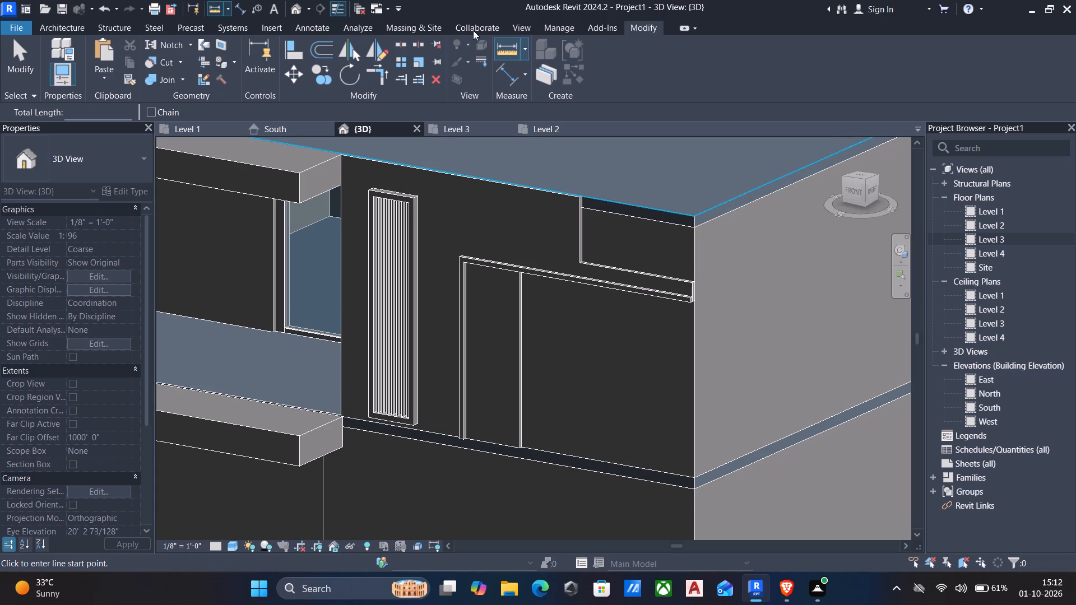
On the Level 3 plan, draw a Curtain Wall 1 about 2'-9" long inside the front 9" wall, between the panel and building corner.
{"action": "double_click", "coordinate": [440, 125]}
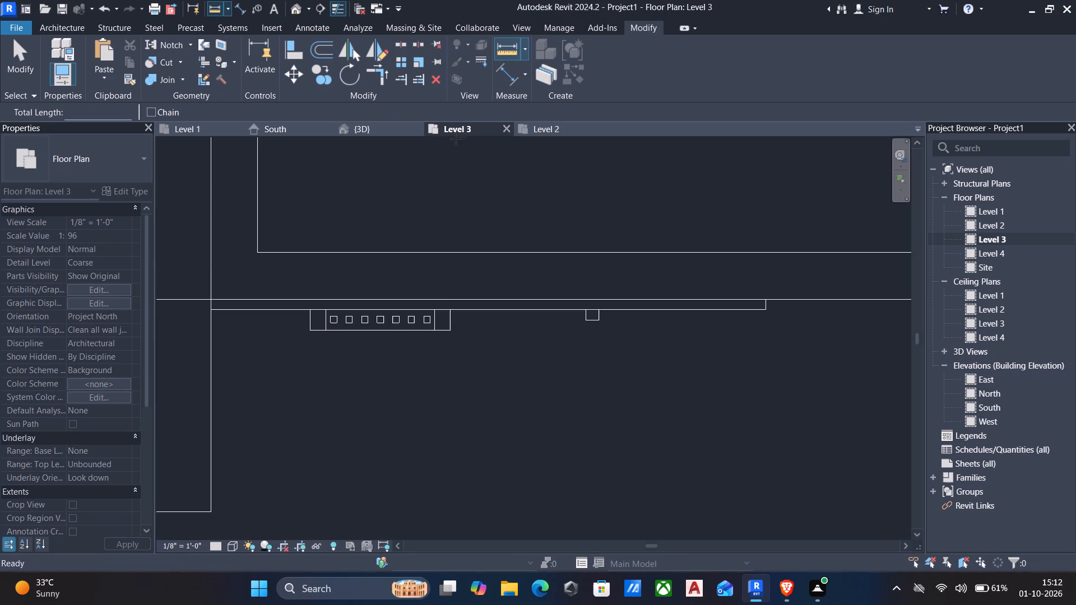
{"action": "middle_click_drag", "start_coordinate": [509, 186], "coordinate": [389, 173]}
{"action": "scroll", "coordinate": [388, 175], "scroll_direction": "down", "scroll_amount": 3}
{"action": "middle_click_drag", "start_coordinate": [546, 236], "coordinate": [330, 239]}
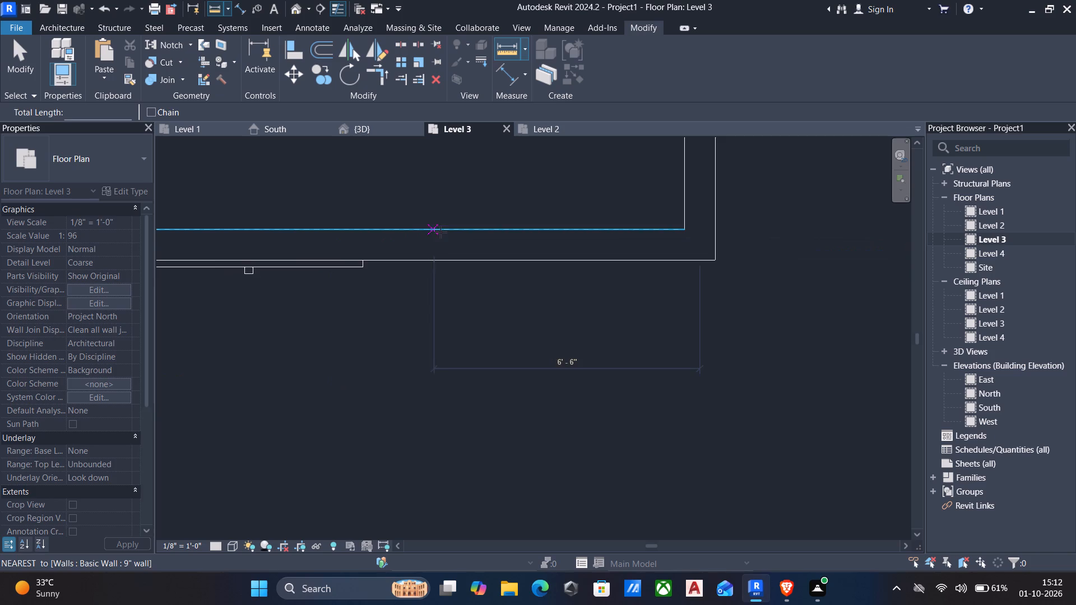
{"action": "key", "text": "Escape"}
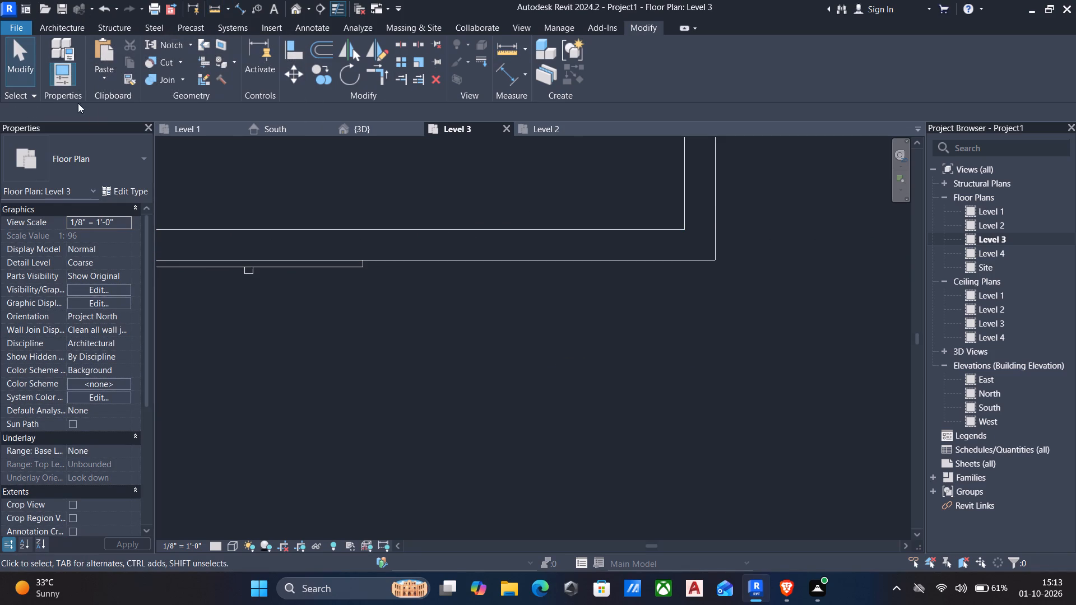
{"action": "type", "text": "wa"}
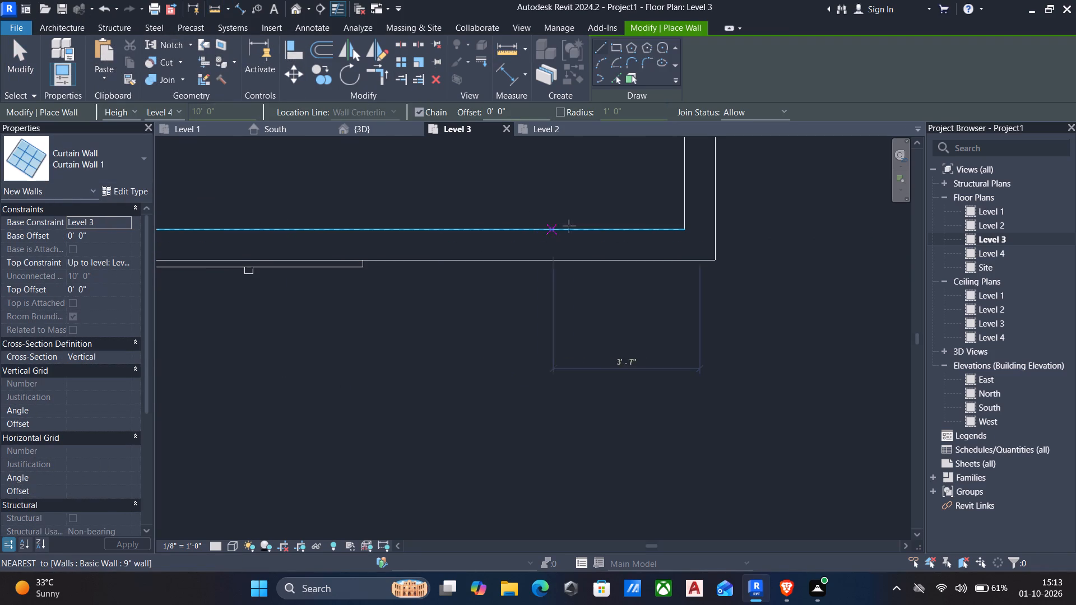
{"action": "left_click", "coordinate": [602, 250]}
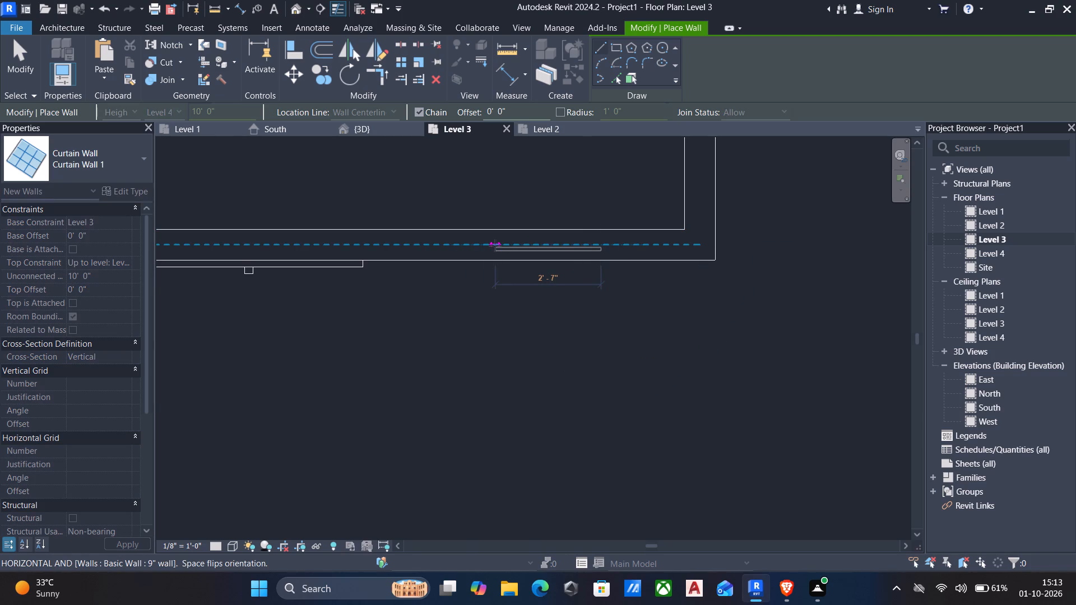
{"action": "left_click", "coordinate": [489, 248]}
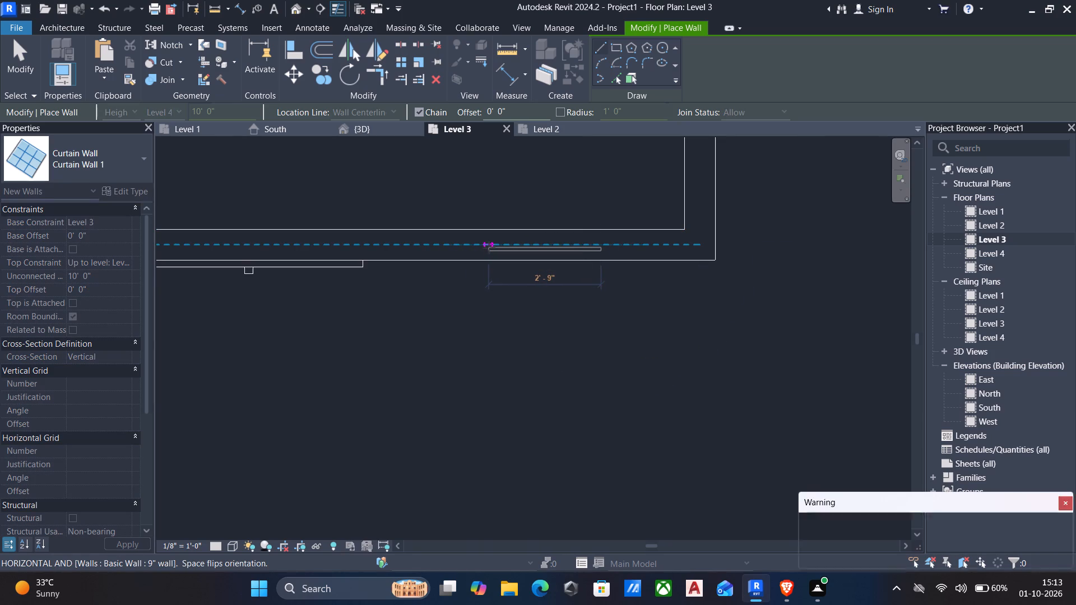
{"action": "key", "text": "Escape"}
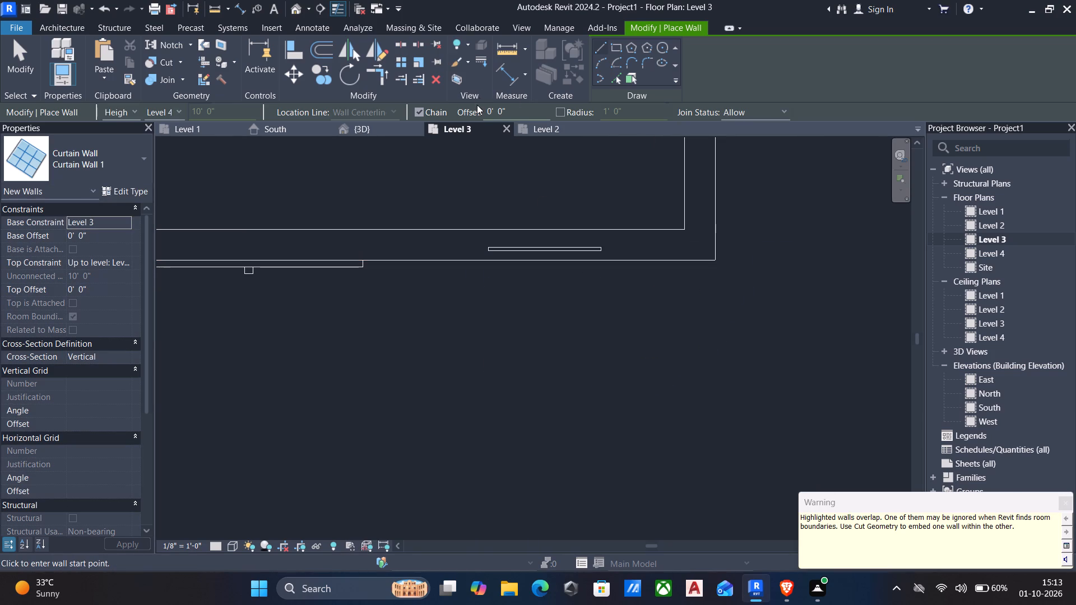
{"action": "scroll", "coordinate": [478, 126], "scroll_direction": "down", "scroll_amount": 2}
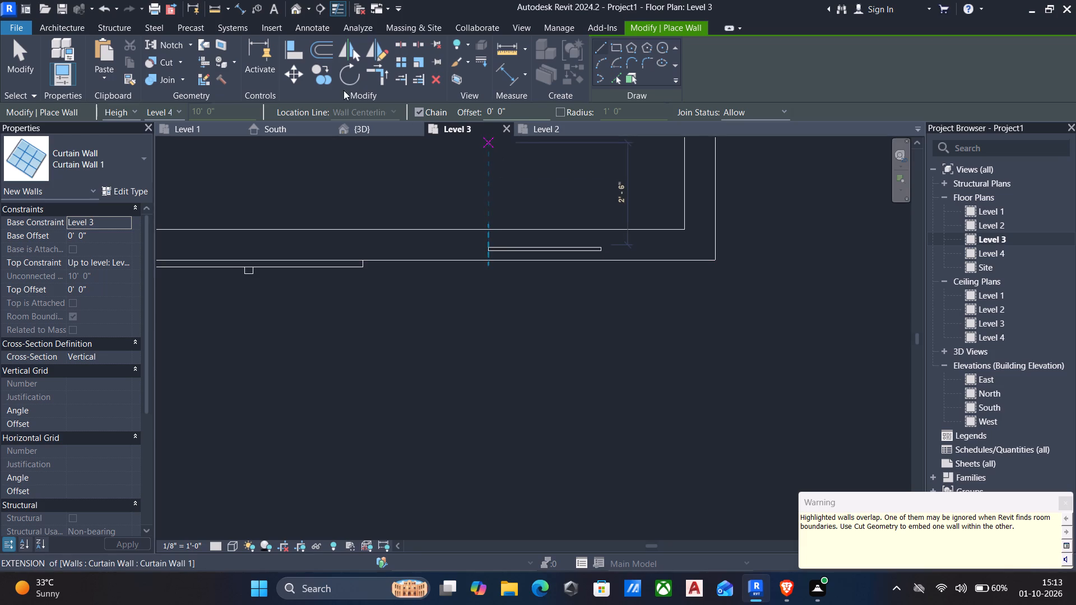
{"action": "key", "text": "Escape"}
In the 3D view, nudge the new curtain wall's corner-side vertical edge 4" away from the building corner, to 2'-9".
{"action": "left_click", "coordinate": [372, 128]}
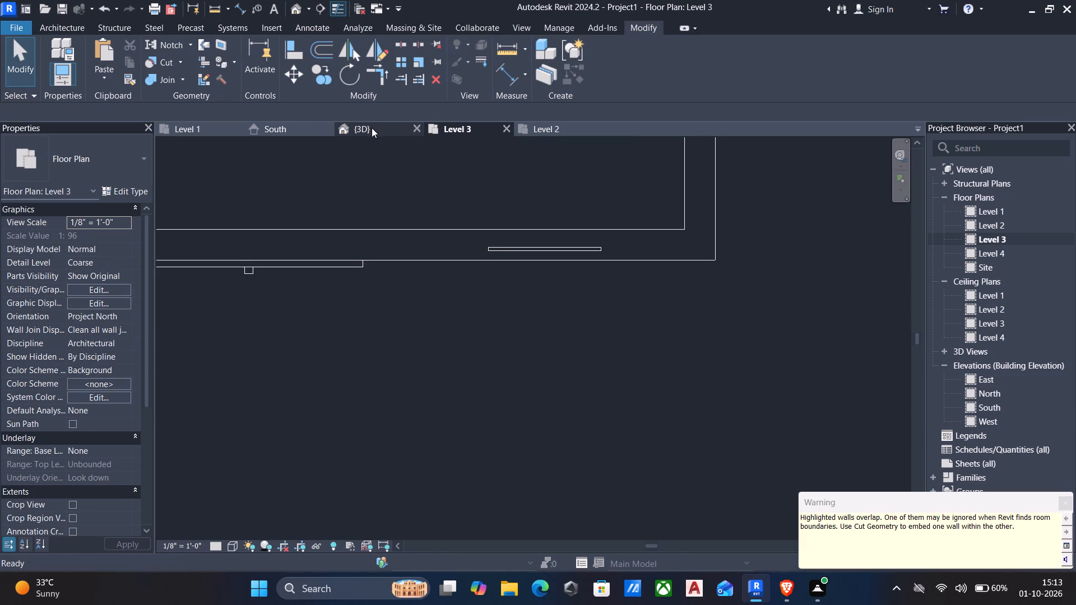
{"action": "left_click", "coordinate": [610, 232]}
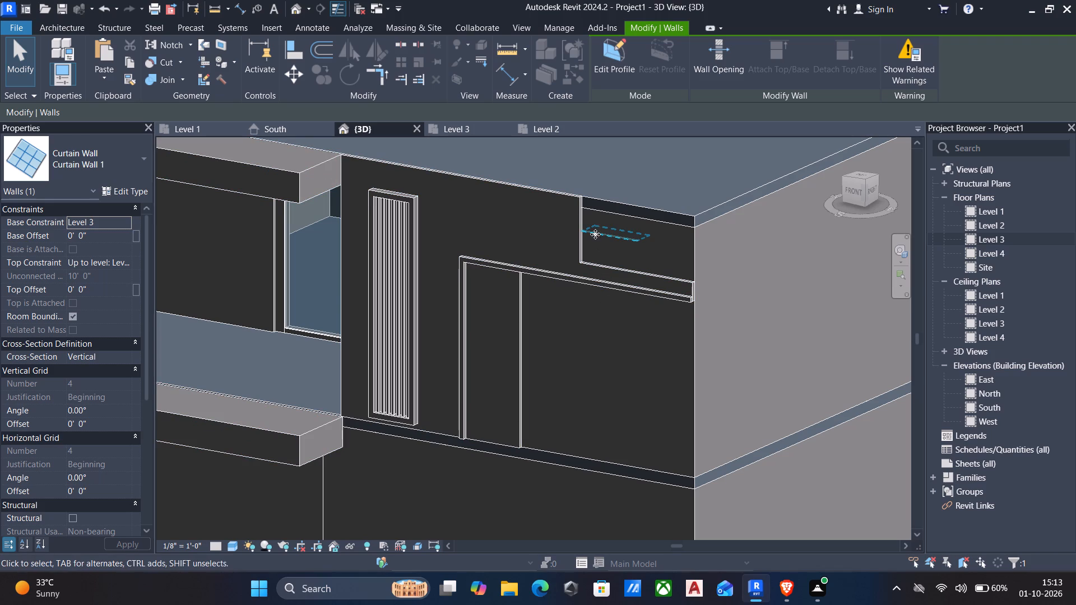
{"action": "left_click", "coordinate": [599, 235]}
{"action": "middle_click_drag", "start_coordinate": [537, 264], "coordinate": [597, 250]}
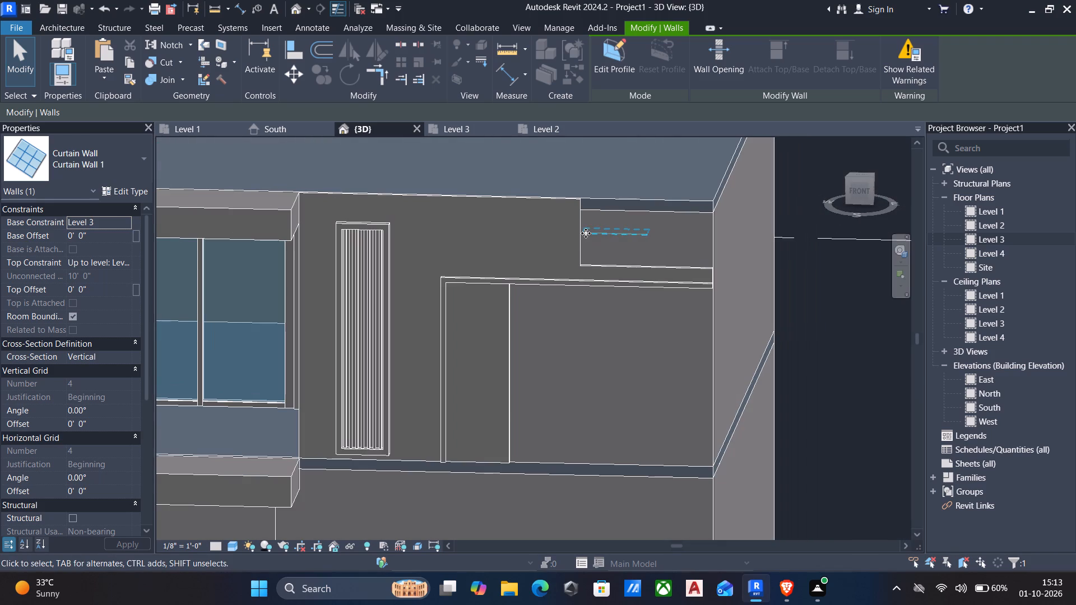
{"action": "key", "text": "Escape"}
{"action": "left_click", "coordinate": [611, 242]}
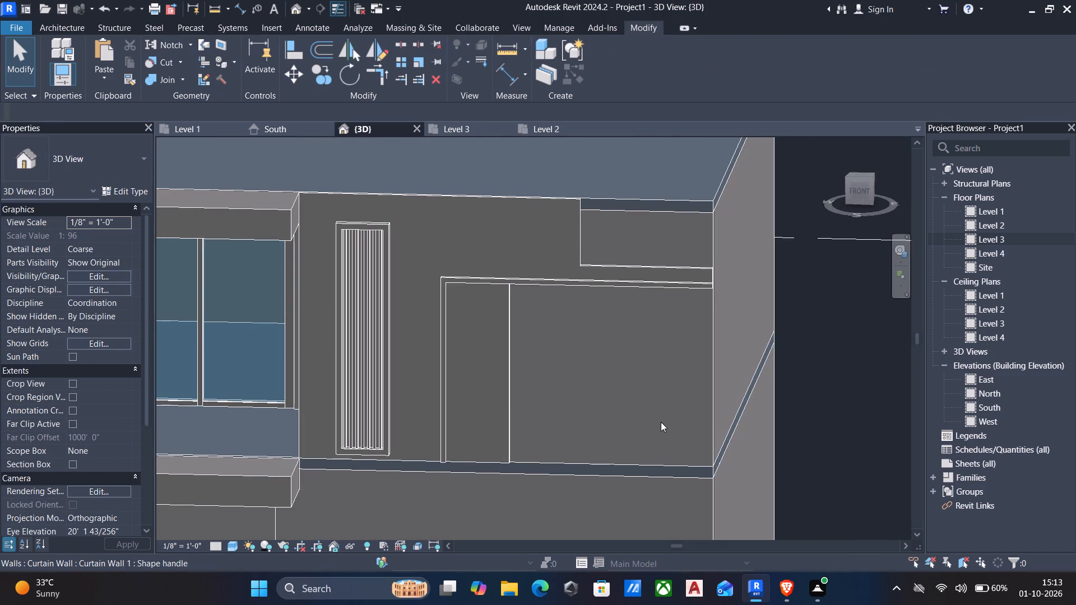
{"action": "left_click", "coordinate": [645, 414]}
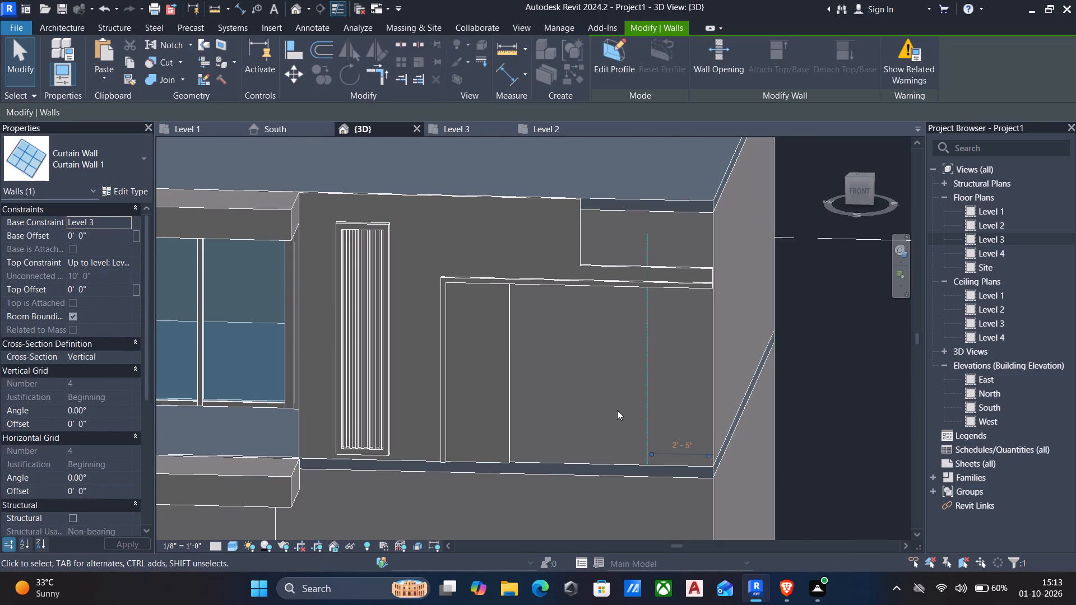
{"action": "key", "text": "Left"}
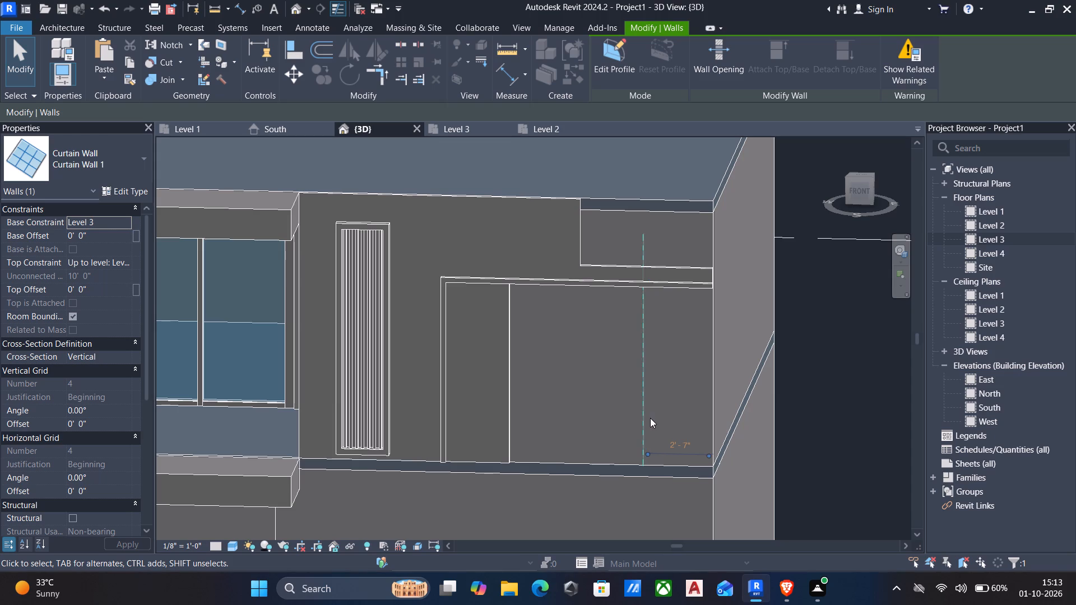
{"action": "key", "text": "Left"}
{"action": "key", "text": "Escape"}
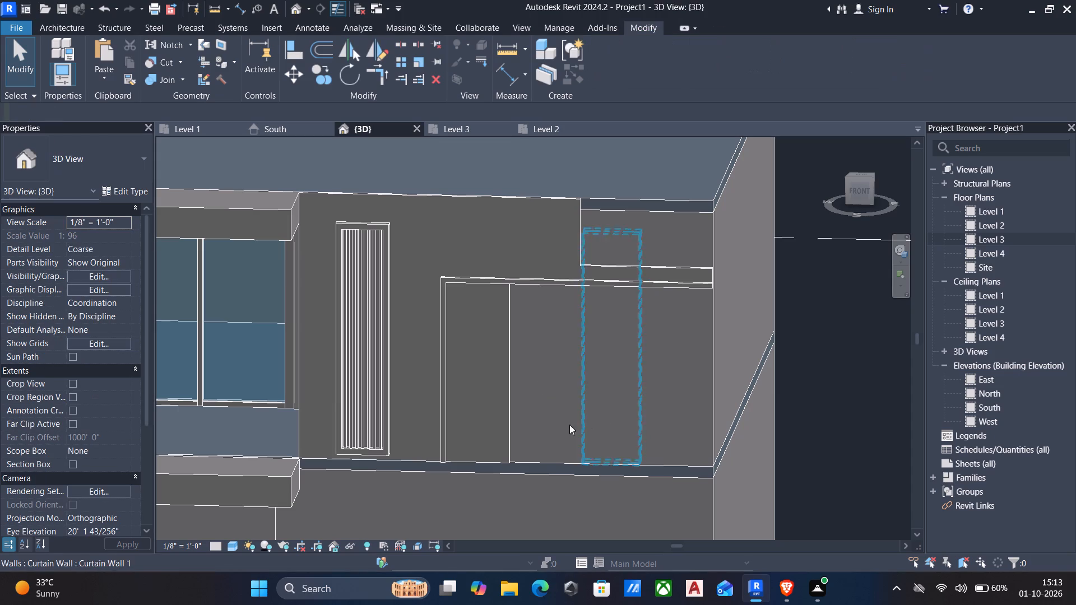
Nudge the curtain wall's other vertical edge about 3'-0" toward the bar frame, to meet the panel's lower vertical edge.
{"action": "left_click", "coordinate": [578, 421]}
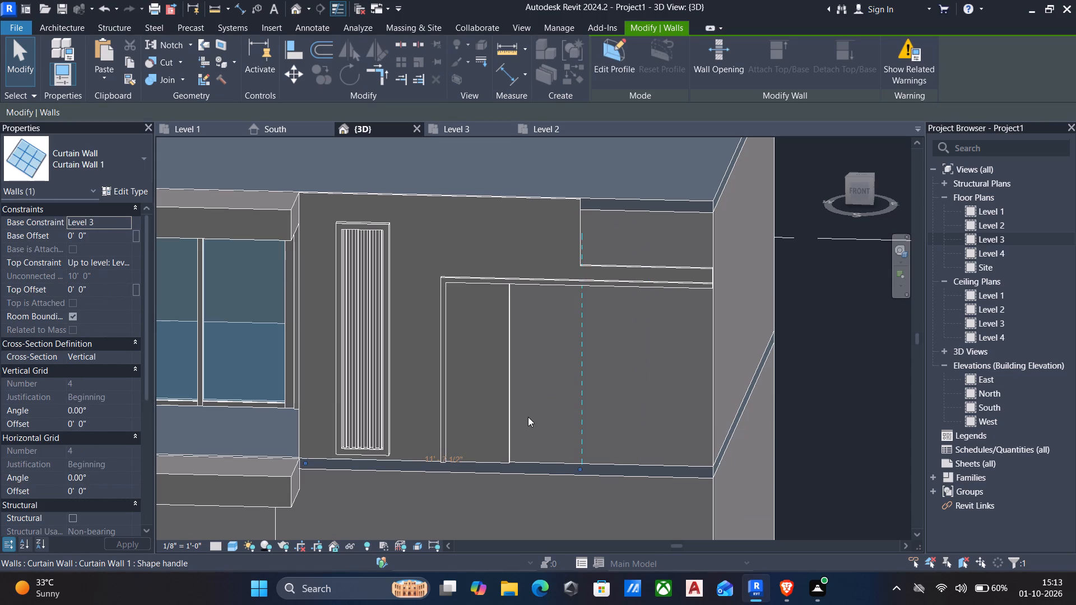
{"action": "key", "text": "Left"}
{"action": "key", "text": "Left"}
{"action": "key", "text": "Left"}
{"action": "key", "text": "Left"}
{"action": "key", "text": "Left"}
{"action": "key", "text": "Left"}
{"action": "key", "text": "Left"}
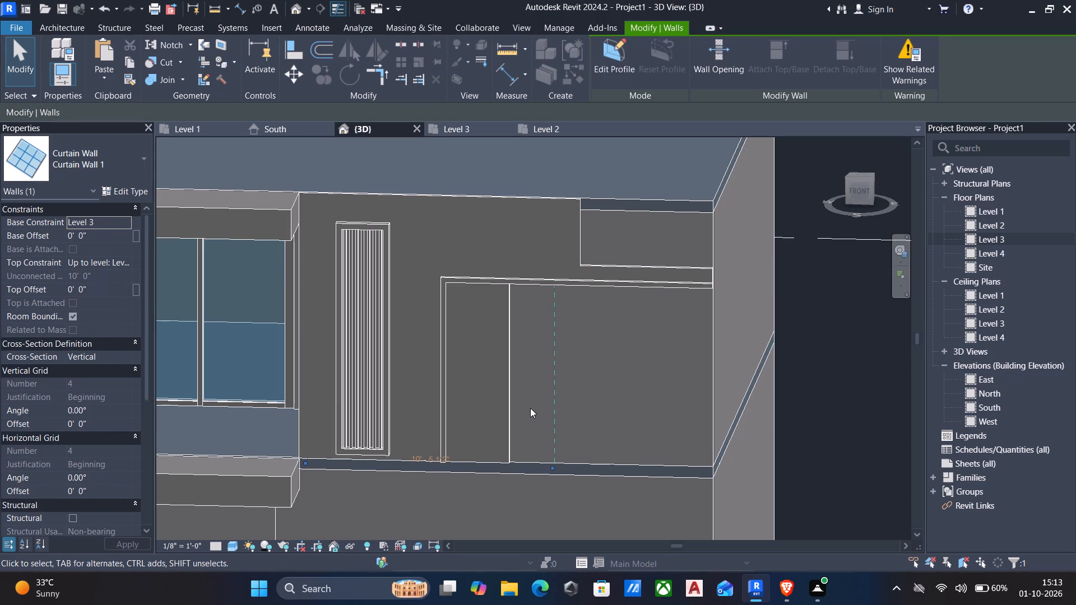
{"action": "key", "text": "Left"}
{"action": "key", "text": "Left"}
{"action": "key", "text": "Left"}
{"action": "key", "text": "Left"}
{"action": "key", "text": "Left"}
{"action": "key", "text": "Left"}
{"action": "key", "text": "Left"}
{"action": "key", "text": "Left"}
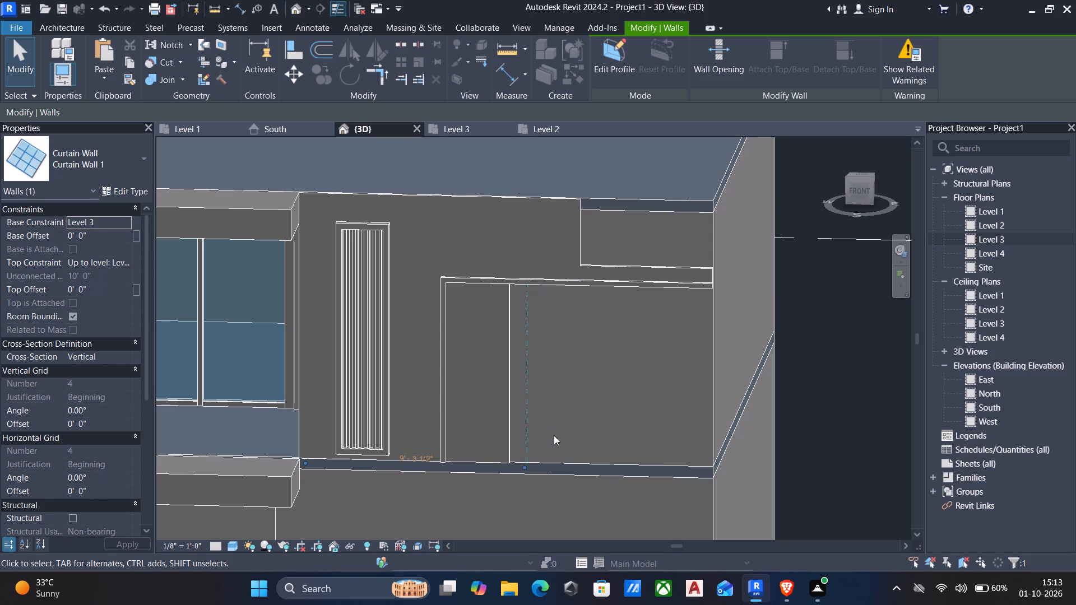
{"action": "key", "text": "Left"}
{"action": "key", "text": "Left"}
{"action": "key", "text": "Left"}
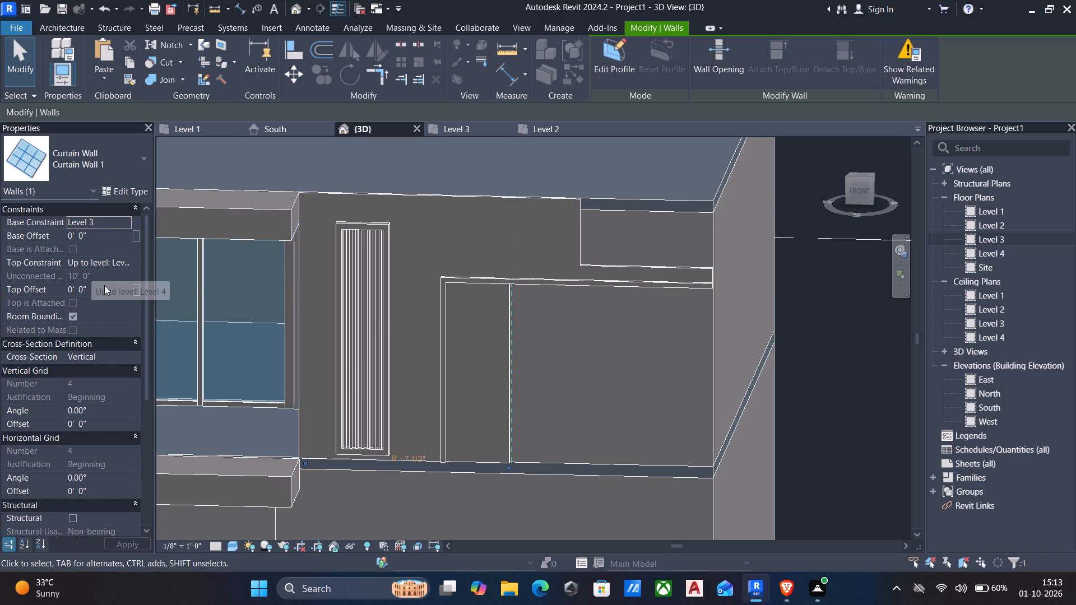
Set the curtain wall's base offset to 3".
{"action": "left_click", "coordinate": [99, 241]}
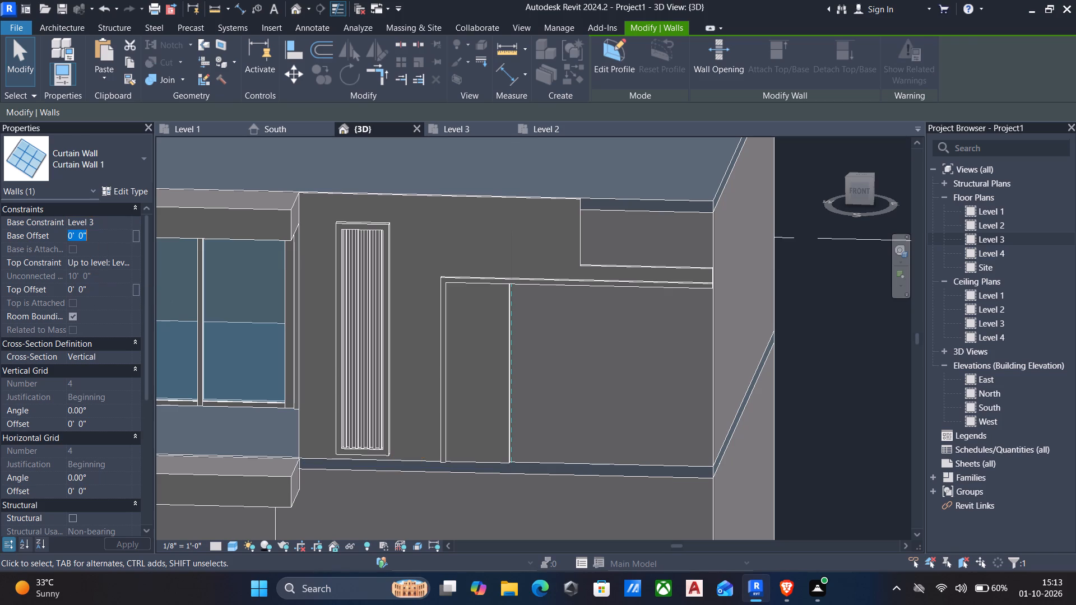
{"action": "type", "text": "3\""}
{"action": "key", "text": "Return"}
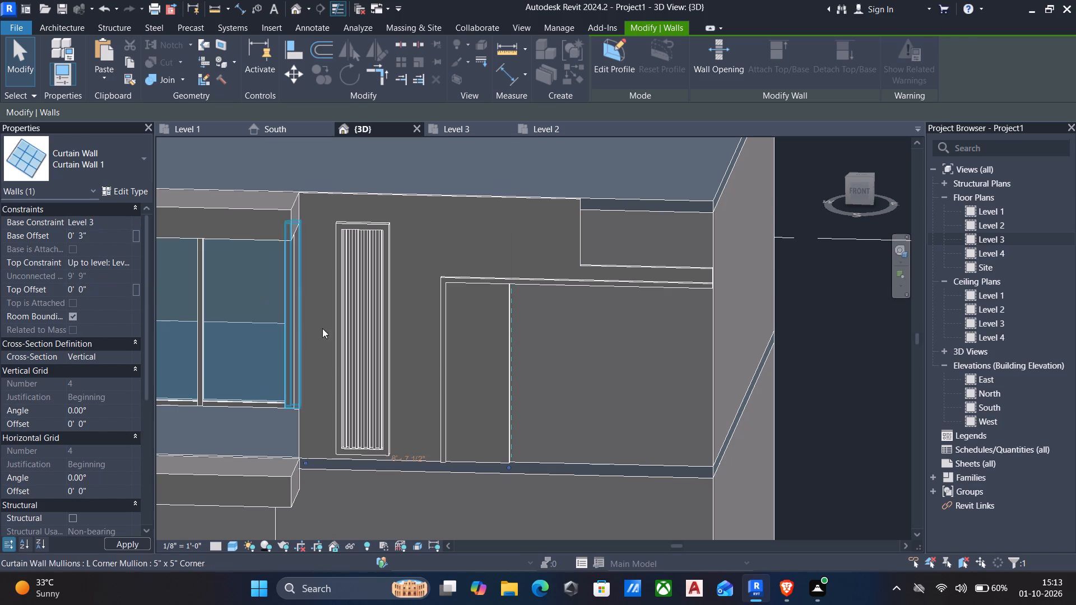
Switch the 3D view's visual style to wireframe to expose the curtain wall inside the front wall.
{"action": "left_click", "coordinate": [511, 317]}
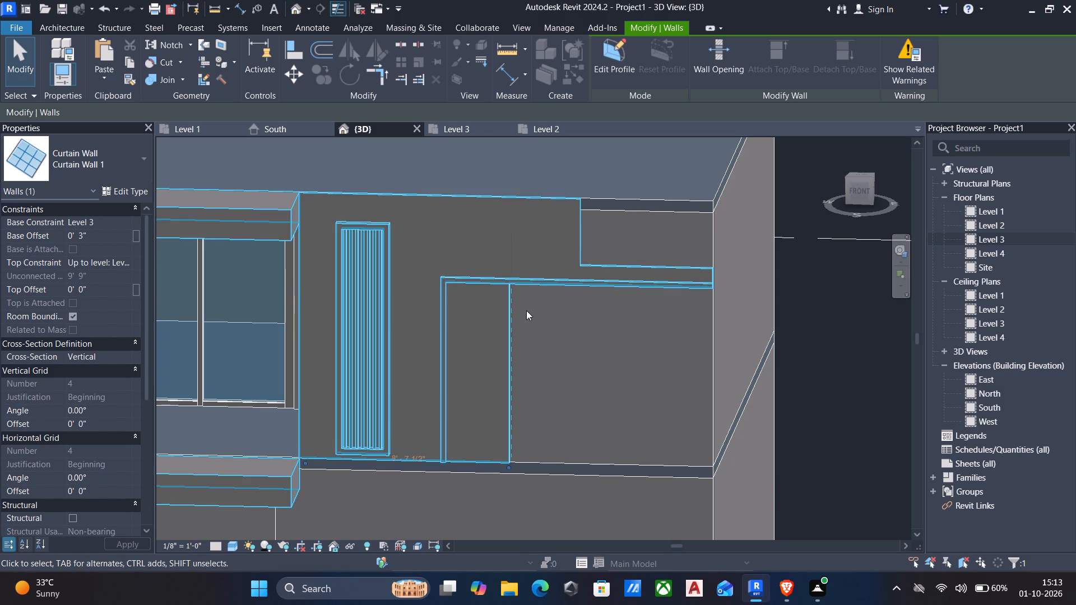
{"action": "left_click", "coordinate": [513, 308]}
{"action": "left_click", "coordinate": [237, 544]}
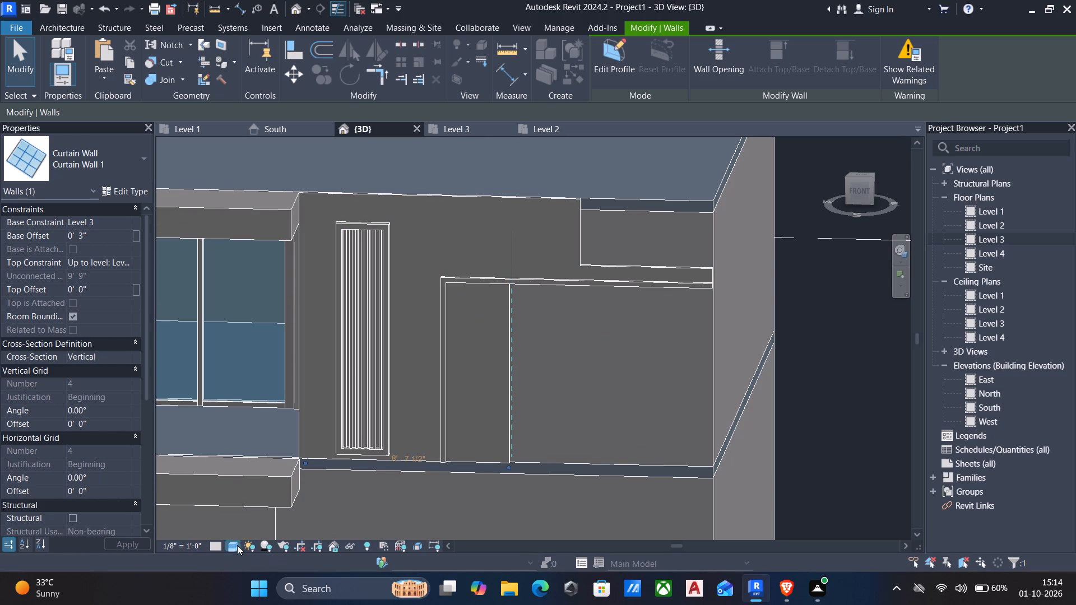
{"action": "left_click", "coordinate": [246, 462]}
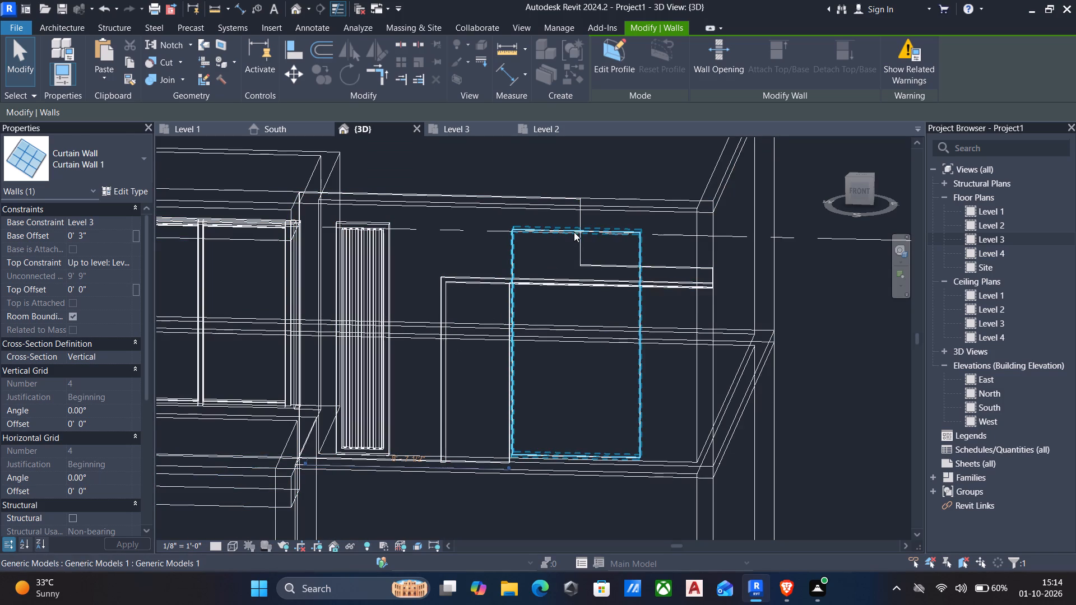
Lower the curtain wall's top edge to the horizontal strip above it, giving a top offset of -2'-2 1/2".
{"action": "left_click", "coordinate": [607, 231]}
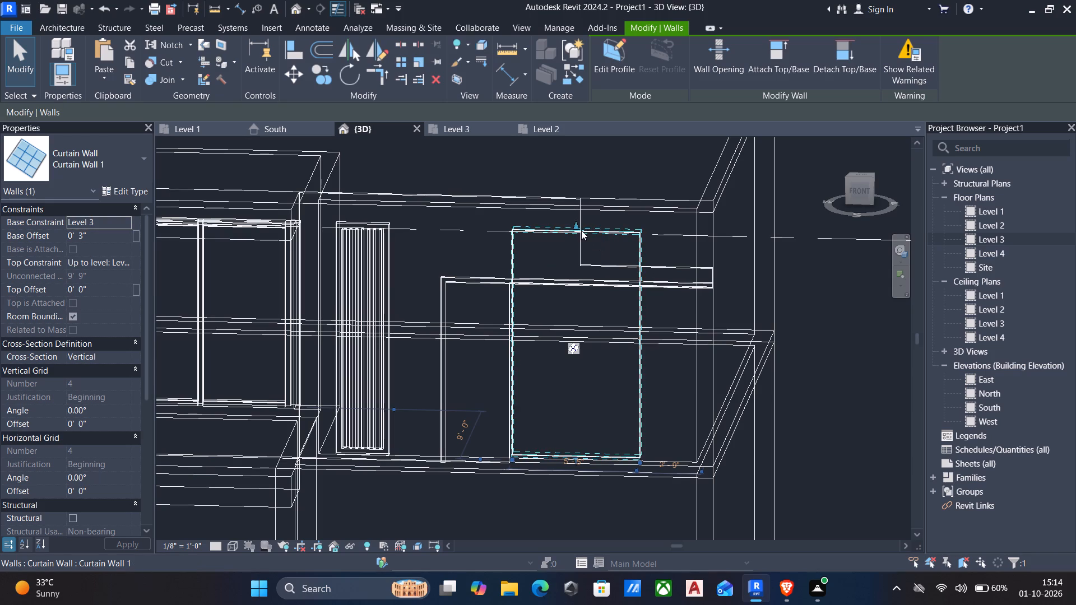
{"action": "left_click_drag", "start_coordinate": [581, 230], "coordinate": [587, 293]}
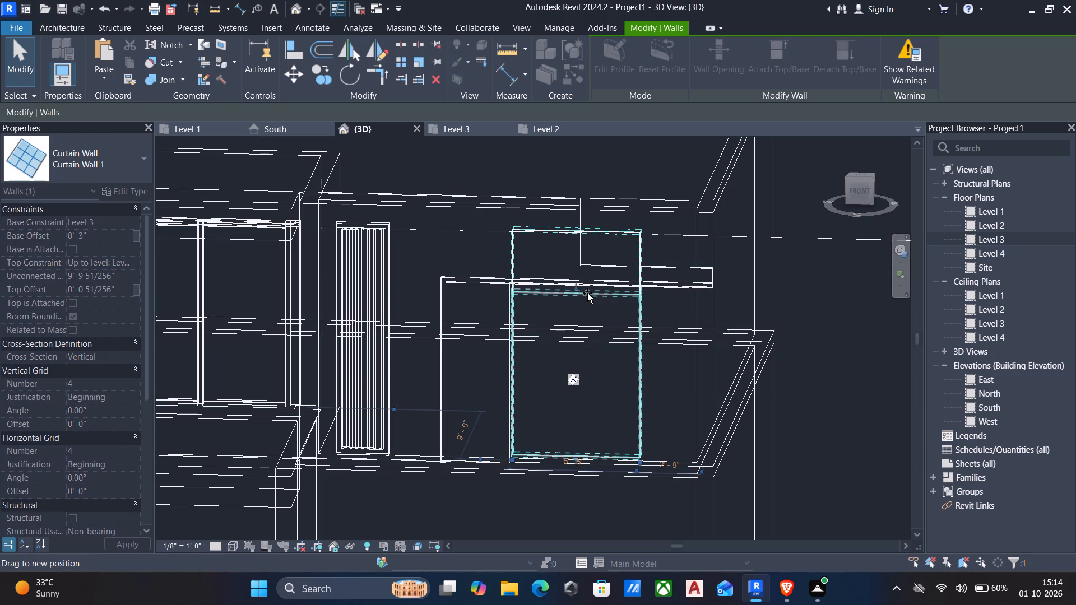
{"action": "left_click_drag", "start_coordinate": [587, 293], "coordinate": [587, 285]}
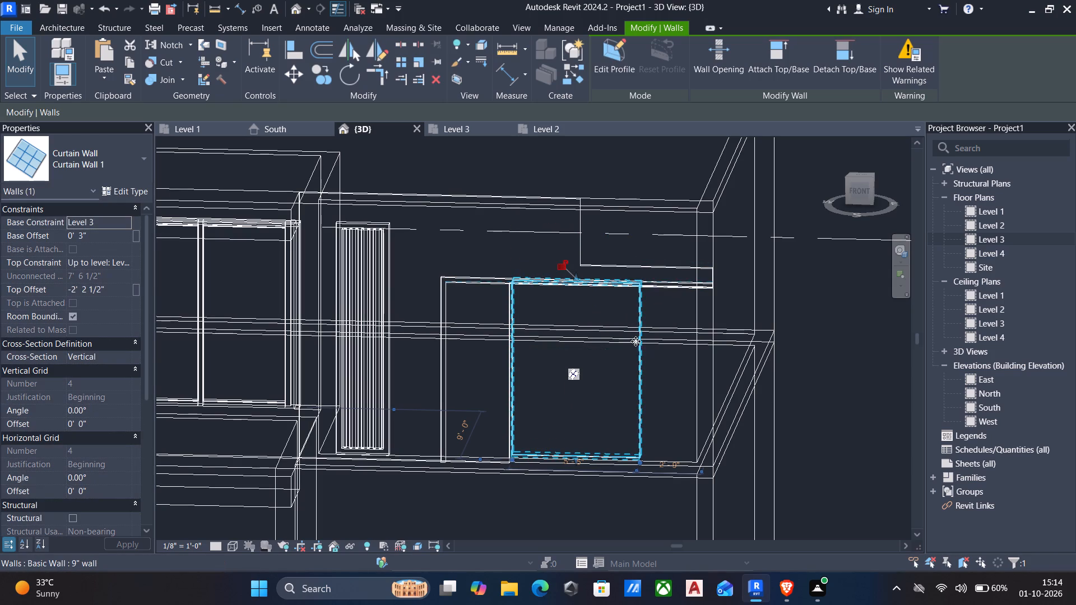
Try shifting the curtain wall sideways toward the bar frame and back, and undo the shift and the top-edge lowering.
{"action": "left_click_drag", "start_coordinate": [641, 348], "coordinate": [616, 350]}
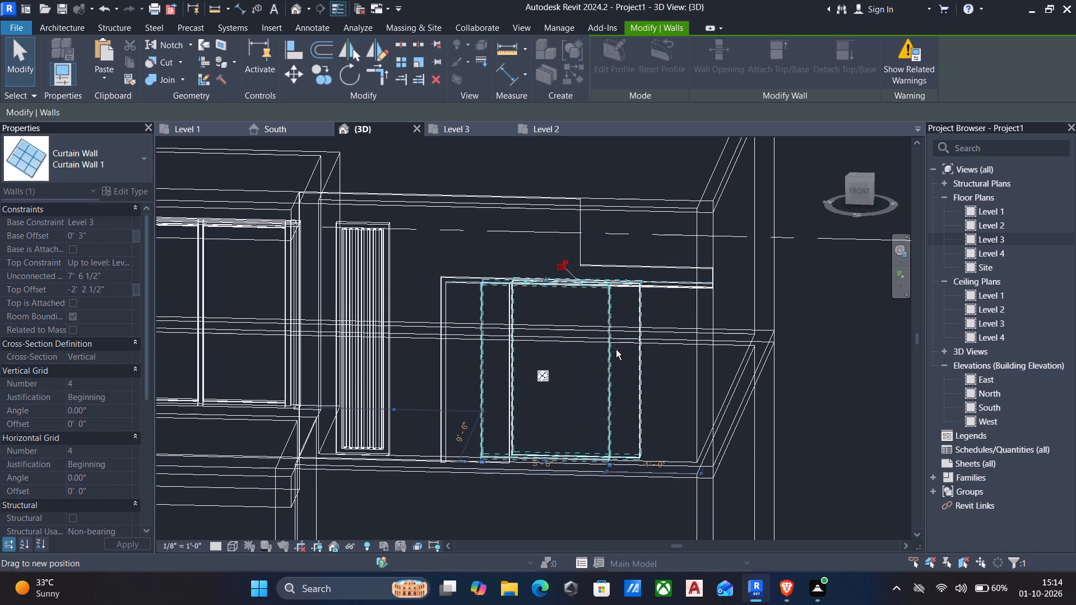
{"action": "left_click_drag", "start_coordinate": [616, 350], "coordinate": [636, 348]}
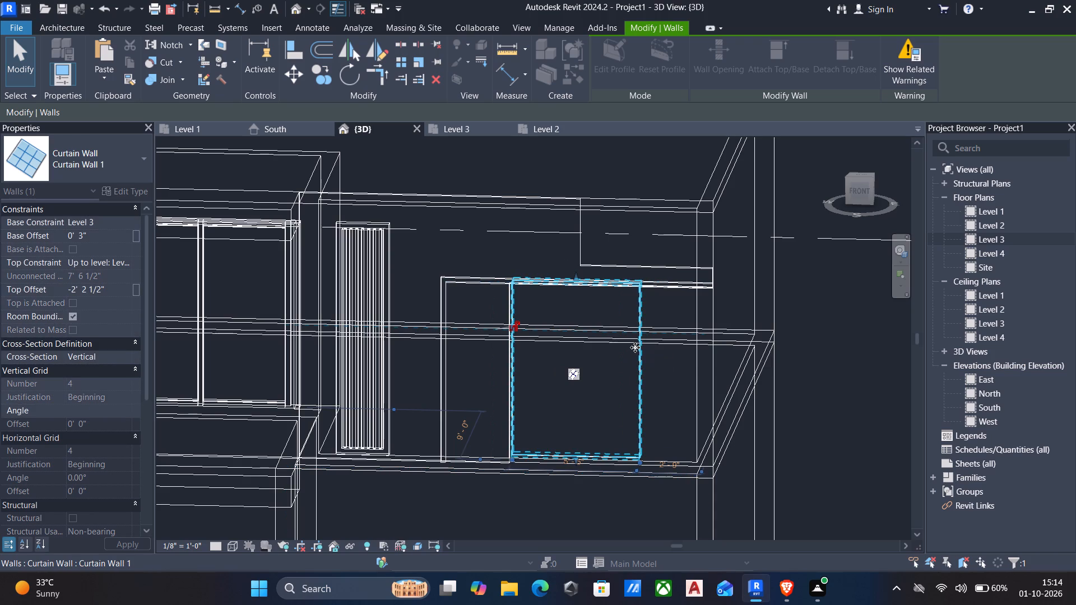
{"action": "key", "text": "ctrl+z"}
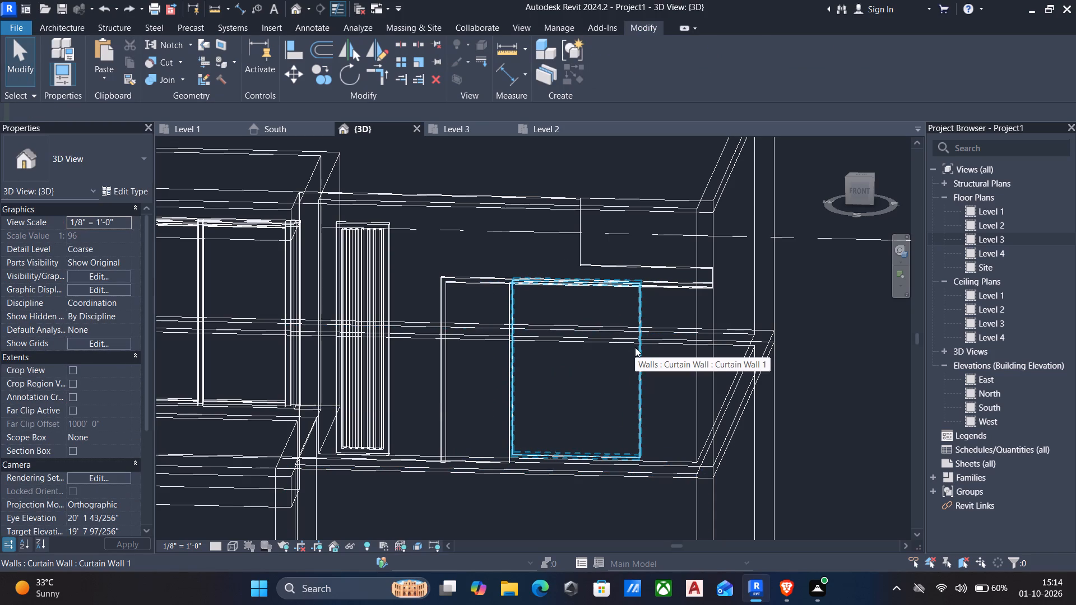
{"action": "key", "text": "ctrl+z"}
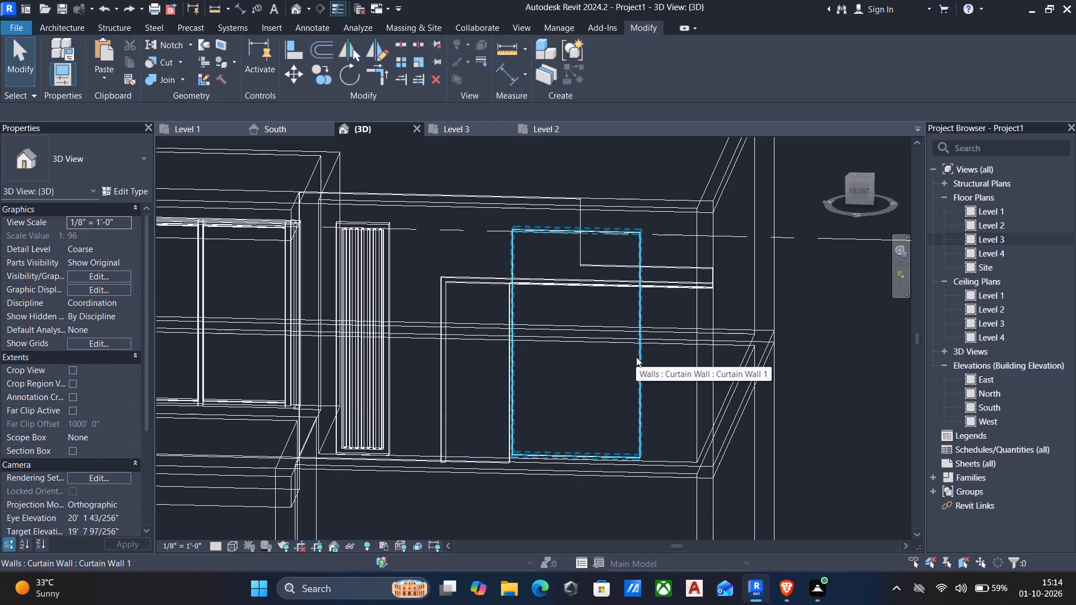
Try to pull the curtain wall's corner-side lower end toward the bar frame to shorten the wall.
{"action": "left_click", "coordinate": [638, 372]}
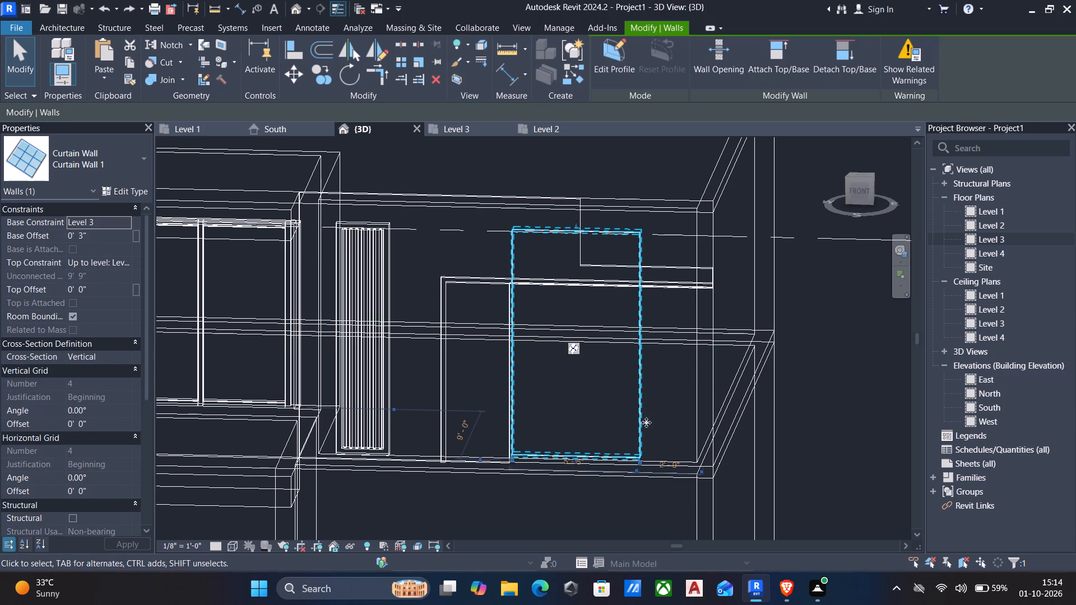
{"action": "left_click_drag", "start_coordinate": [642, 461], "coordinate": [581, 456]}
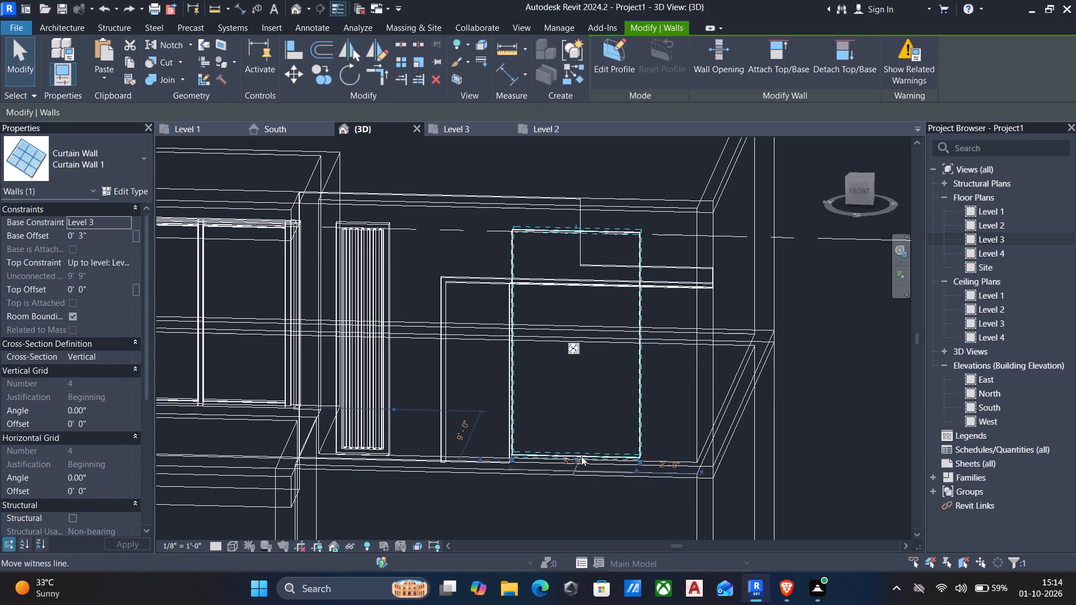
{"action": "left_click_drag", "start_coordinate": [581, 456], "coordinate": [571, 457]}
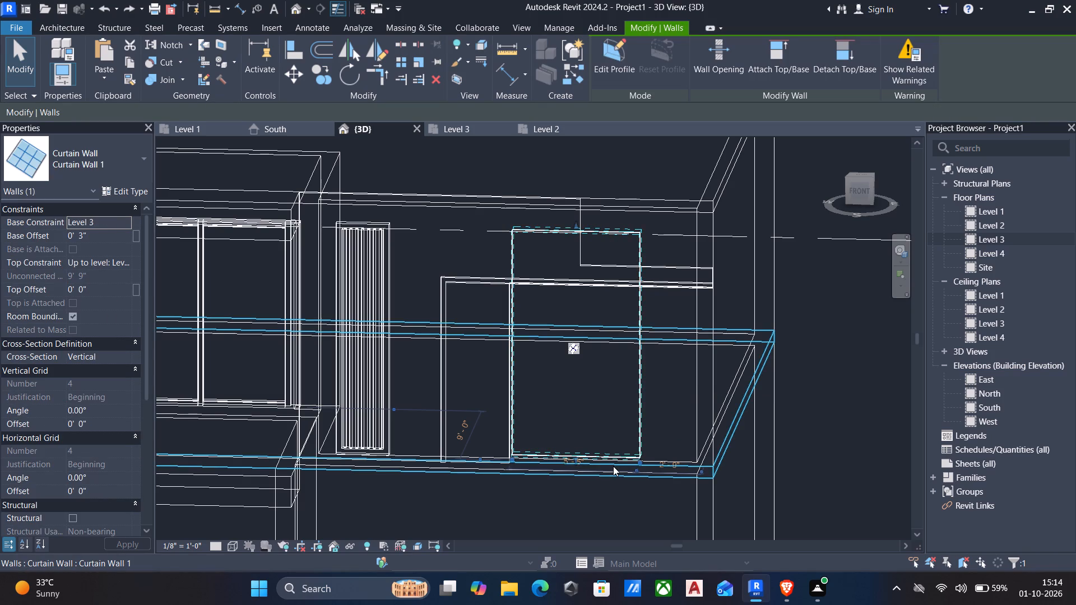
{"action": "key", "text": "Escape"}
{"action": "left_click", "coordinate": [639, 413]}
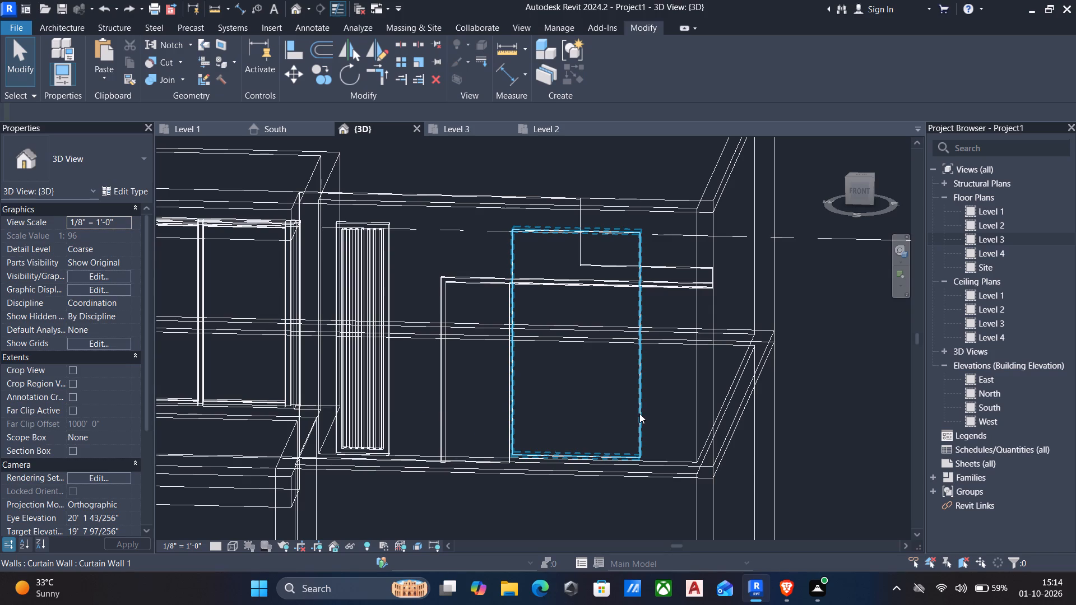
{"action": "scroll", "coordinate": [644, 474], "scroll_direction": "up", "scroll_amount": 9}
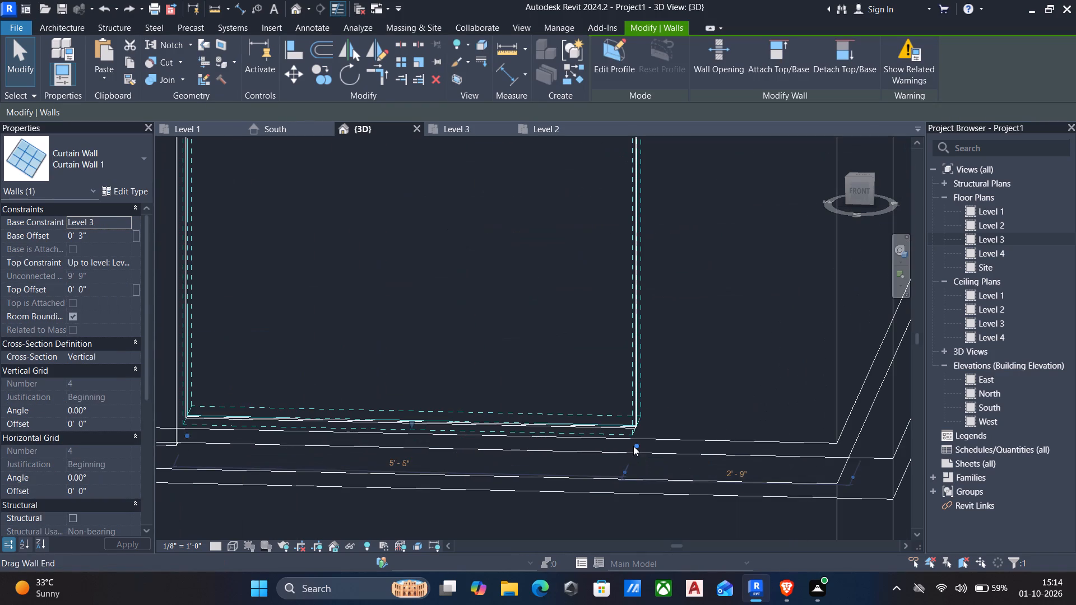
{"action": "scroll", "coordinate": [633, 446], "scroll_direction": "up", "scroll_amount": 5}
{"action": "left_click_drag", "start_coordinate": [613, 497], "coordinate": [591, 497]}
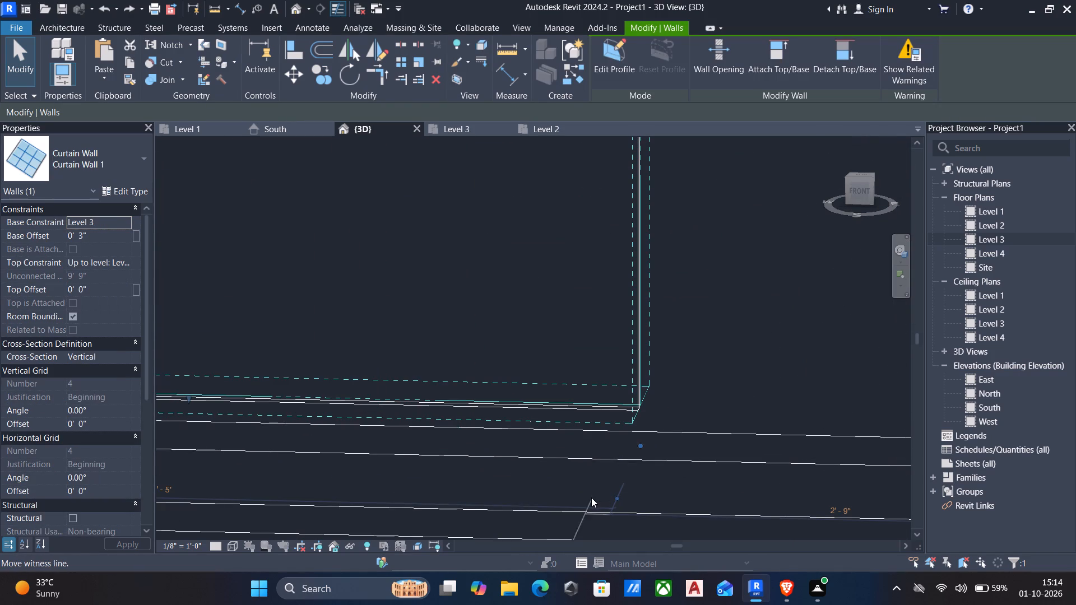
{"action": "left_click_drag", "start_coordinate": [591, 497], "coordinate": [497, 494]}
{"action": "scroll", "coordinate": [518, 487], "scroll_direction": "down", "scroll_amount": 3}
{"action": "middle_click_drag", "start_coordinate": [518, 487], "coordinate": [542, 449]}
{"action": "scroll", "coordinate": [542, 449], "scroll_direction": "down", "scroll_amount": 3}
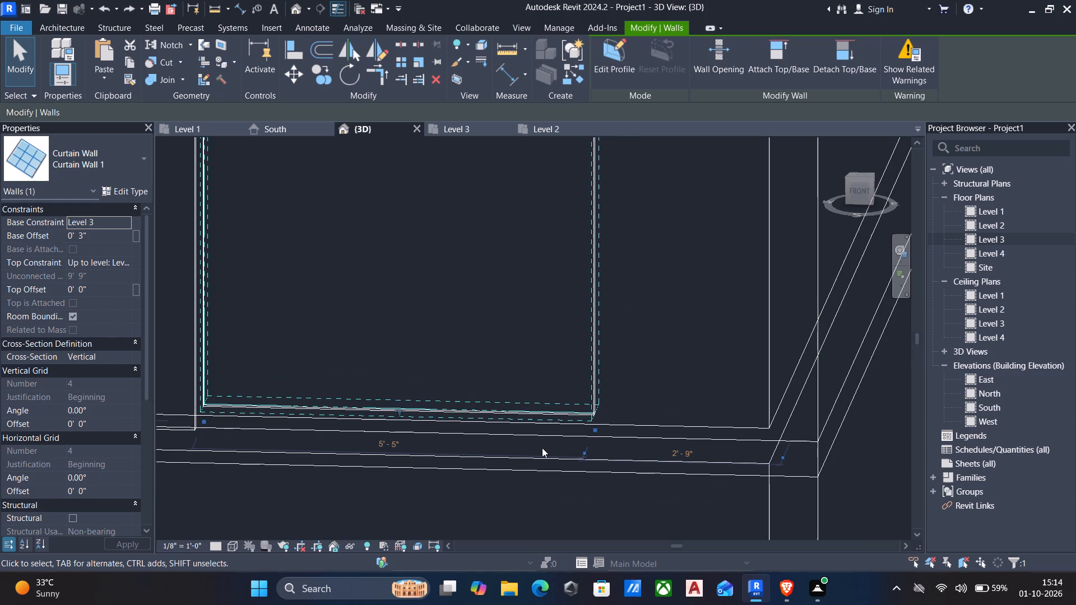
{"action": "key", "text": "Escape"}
Nudge the whole curtain wall 2" toward the bar frame, to 2'-11" from the building corner.
{"action": "scroll", "coordinate": [550, 436], "scroll_direction": "down", "scroll_amount": 4}
{"action": "middle_click_drag", "start_coordinate": [520, 364], "coordinate": [549, 476]}
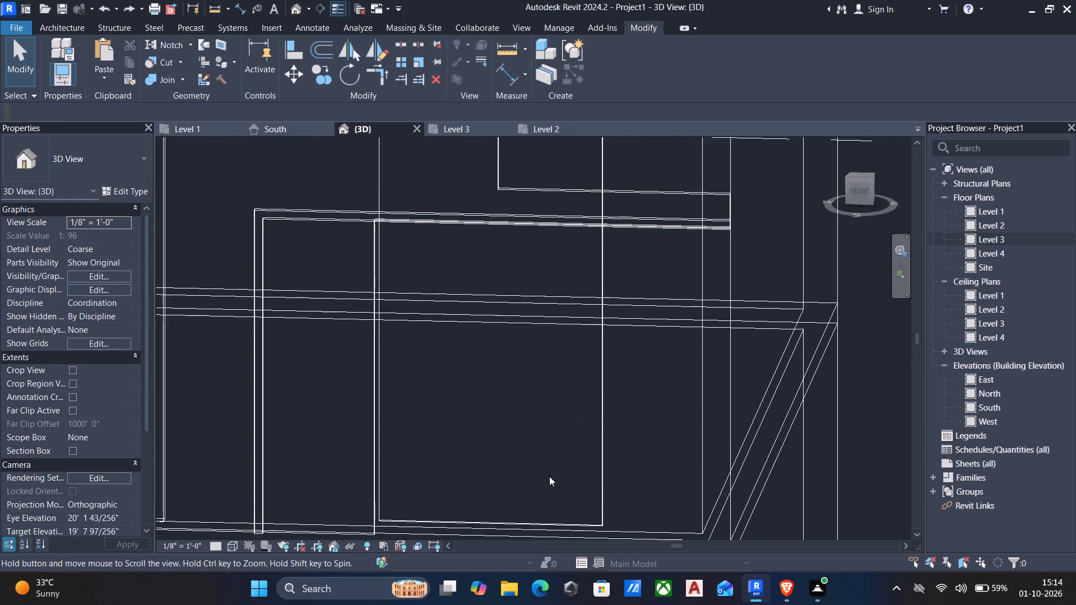
{"action": "middle_click_drag", "start_coordinate": [549, 476], "coordinate": [549, 477]}
{"action": "left_click", "coordinate": [604, 376]}
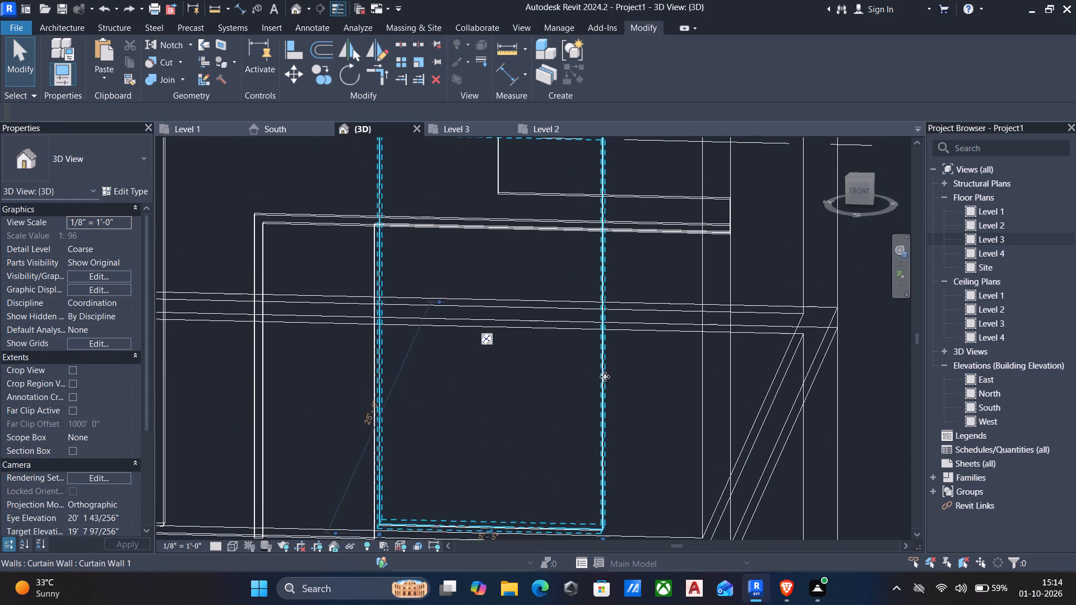
{"action": "scroll", "coordinate": [584, 370], "scroll_direction": "down", "scroll_amount": 4}
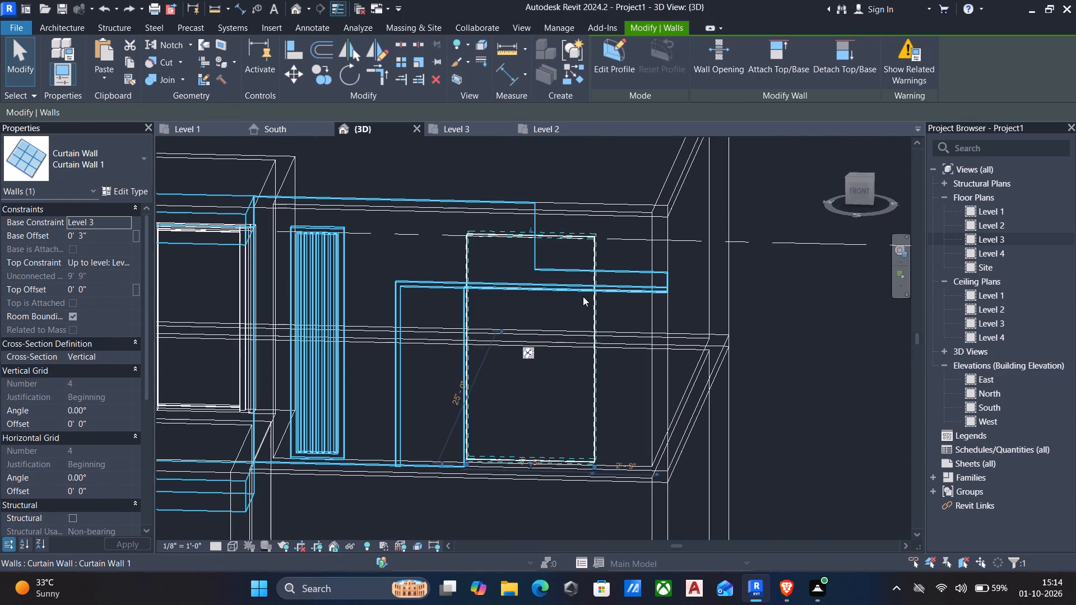
{"action": "key", "text": "Left"}
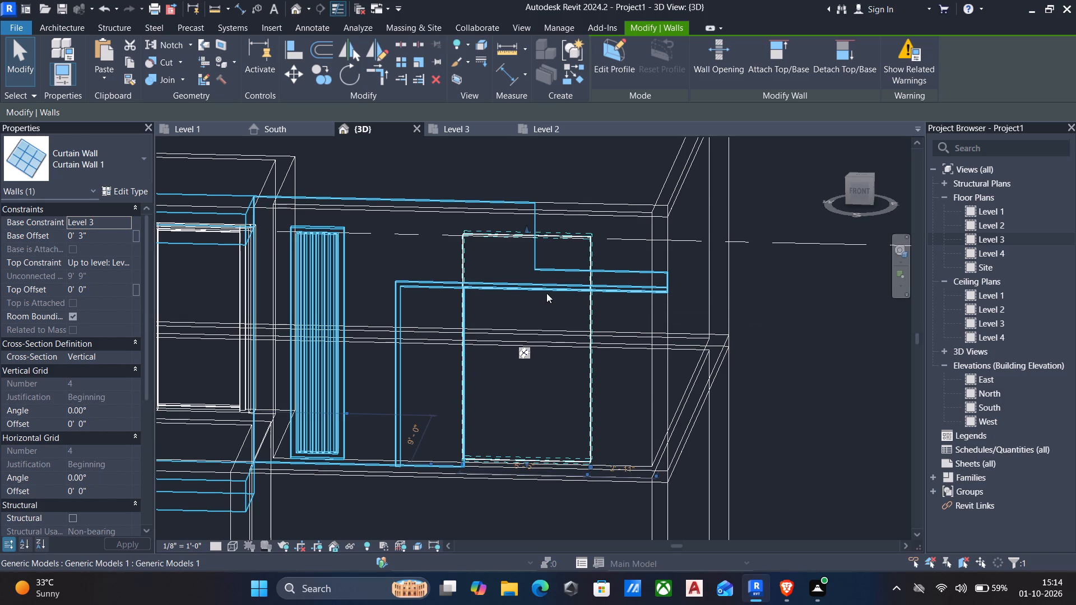
Set the selected curtain wall's length to 2'-10".
{"action": "left_click", "coordinate": [531, 466]}
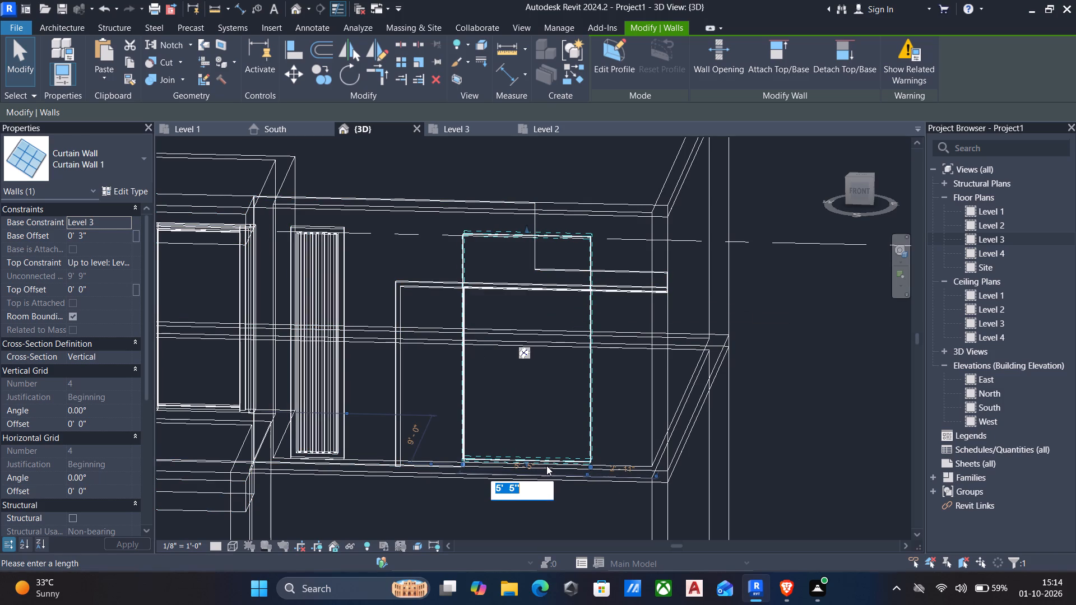
{"action": "type", "text": "2'"}
{"action": "type", "text": "10\""}
{"action": "key", "text": "Return"}
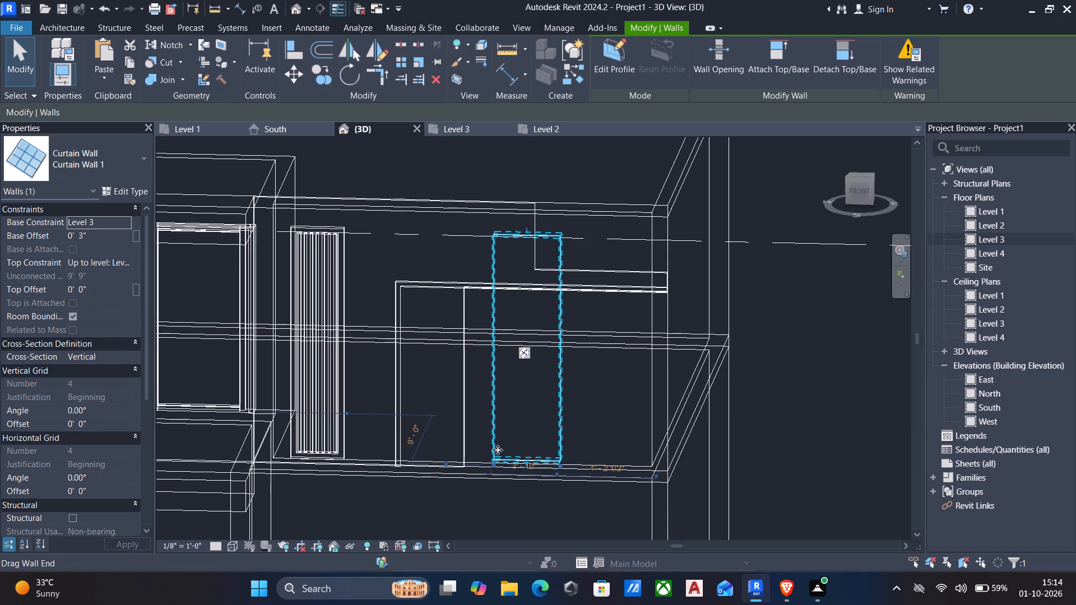
Nudge the shortened curtain wall toward the bar frame up to the vertical strip, about 5'-4 1/2" from the building corner.
{"action": "key", "text": "Left"}
{"action": "key", "text": "Left"}
{"action": "key", "text": "Left"}
{"action": "key", "text": "Left"}
{"action": "key", "text": "Left"}
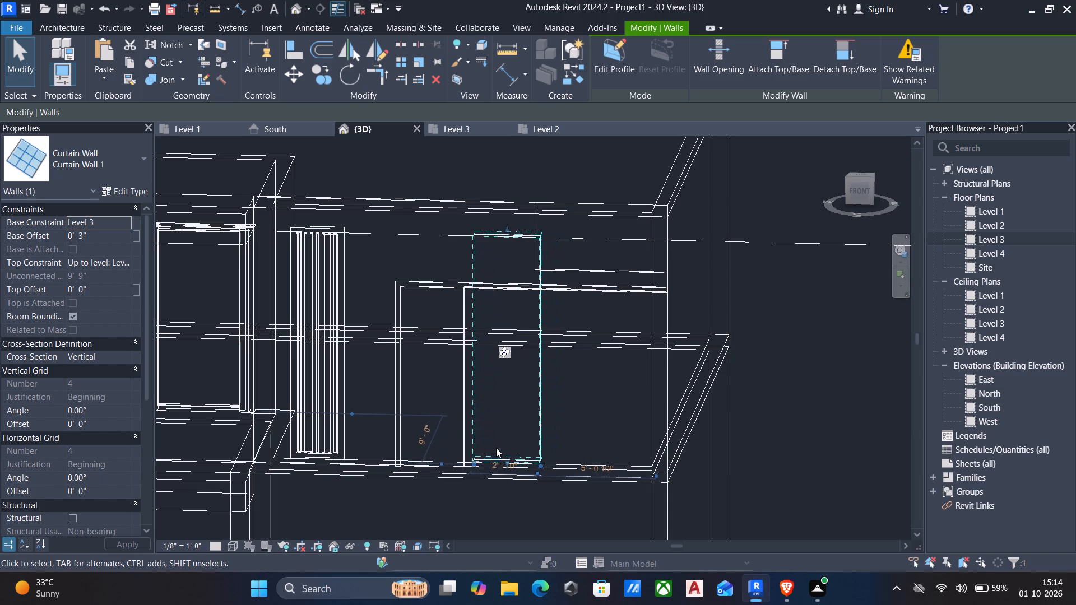
{"action": "key", "text": "Left"}
{"action": "key", "text": "Left"}
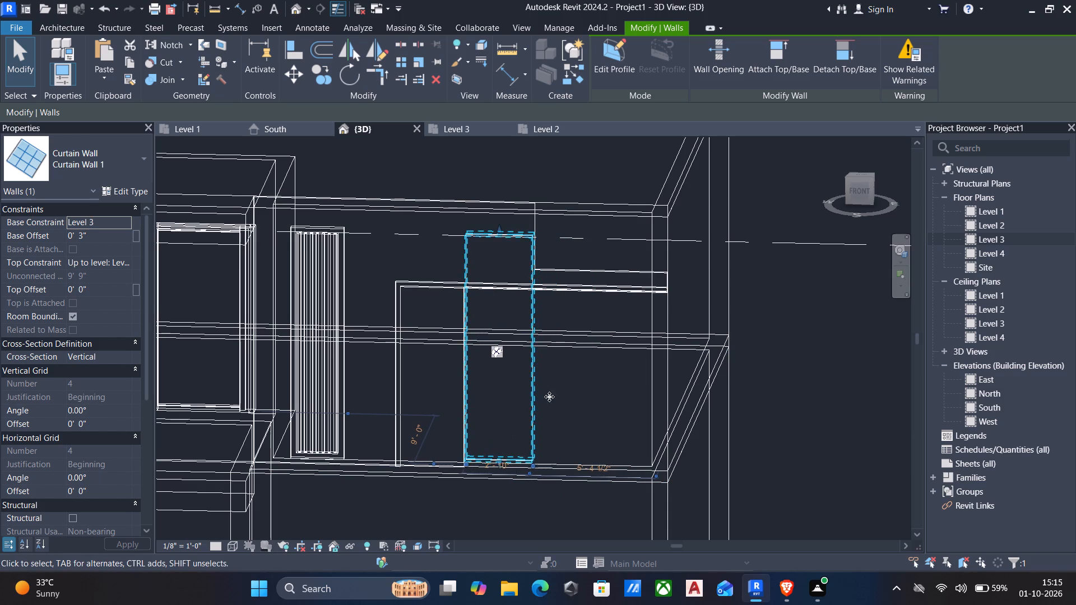
Lower the curtain wall's top edge to the horizontal strip, giving a top offset of -2'-2 1/2".
{"action": "left_click_drag", "start_coordinate": [498, 229], "coordinate": [499, 291]}
{"action": "key", "text": "Escape"}
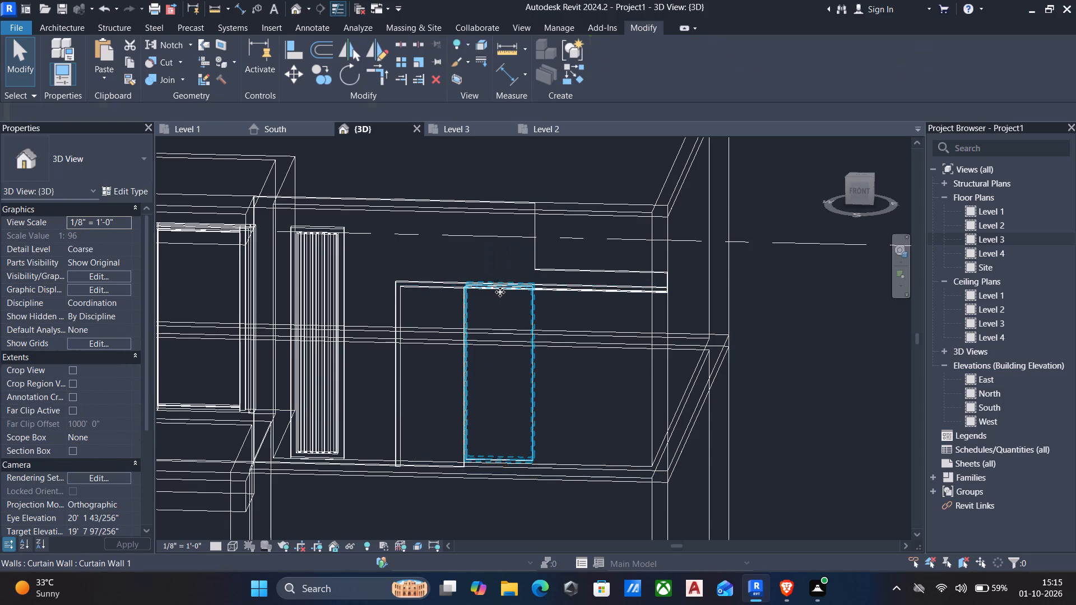
Check the front facade in the Shaded and Hidden Line visual styles and return the 3D view to Wireframe.
{"action": "scroll", "coordinate": [508, 457], "scroll_direction": "up", "scroll_amount": 4}
{"action": "scroll", "coordinate": [465, 207], "scroll_direction": "down", "scroll_amount": 2}
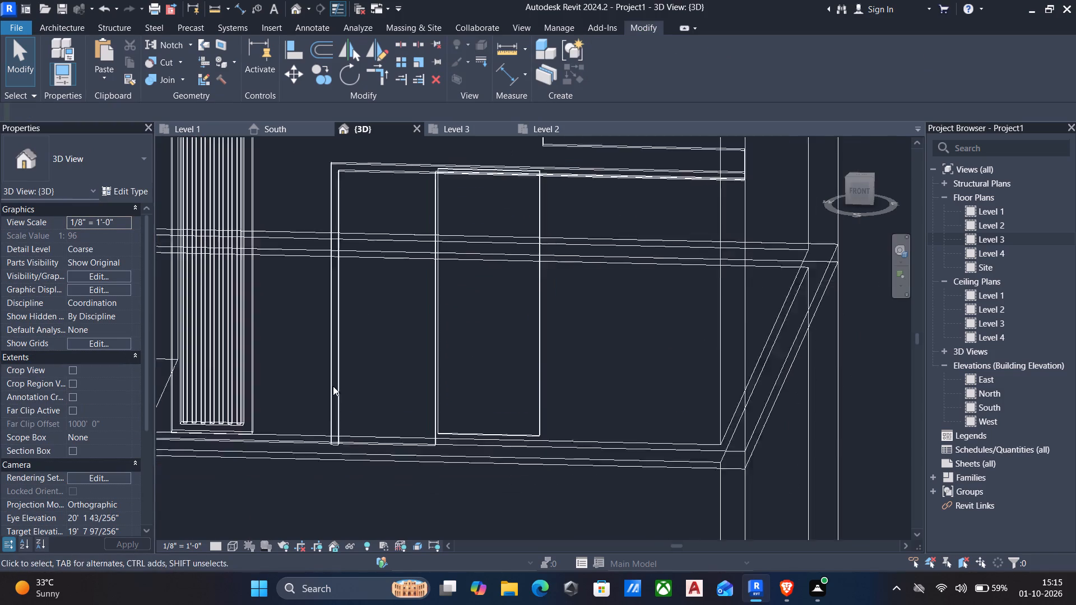
{"action": "scroll", "coordinate": [333, 386], "scroll_direction": "down", "scroll_amount": 3}
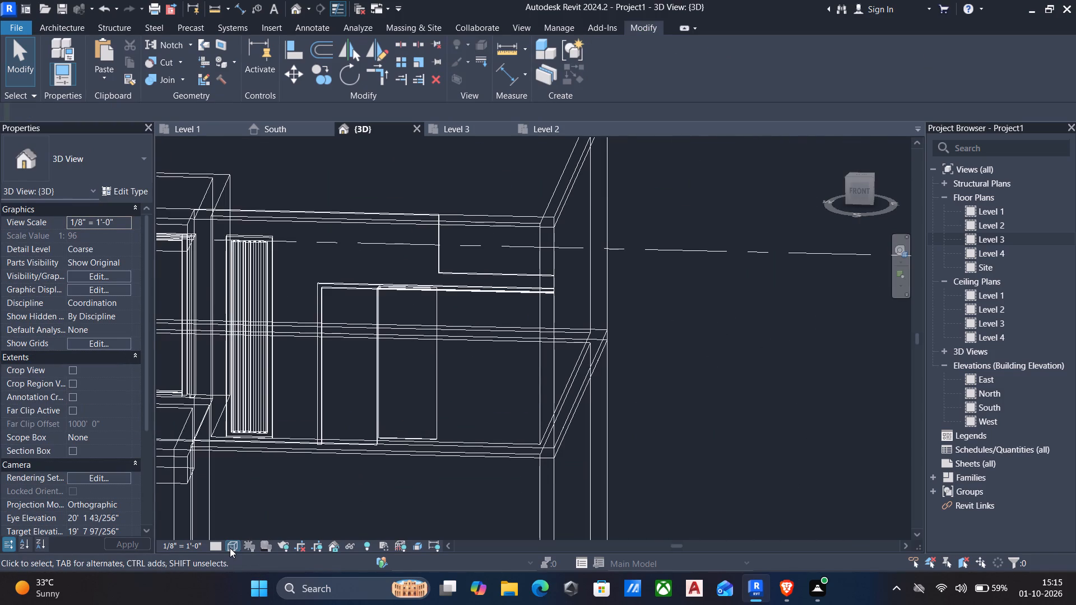
{"action": "left_click_drag", "start_coordinate": [230, 548], "coordinate": [224, 548]}
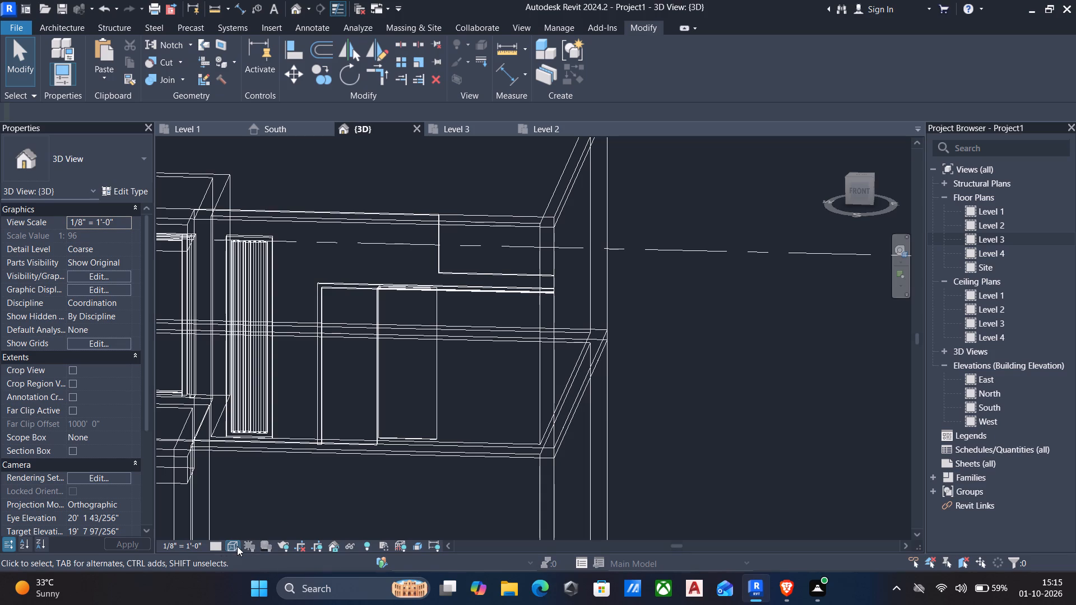
{"action": "left_click", "coordinate": [238, 546]}
{"action": "left_click", "coordinate": [255, 494]}
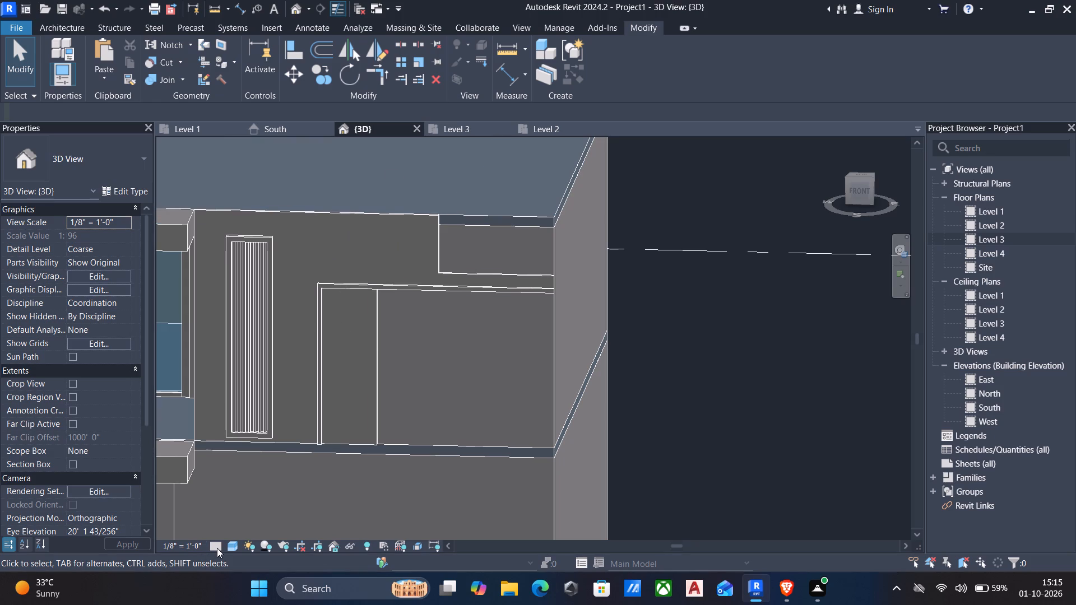
{"action": "left_click", "coordinate": [231, 544]}
{"action": "left_click", "coordinate": [269, 468]}
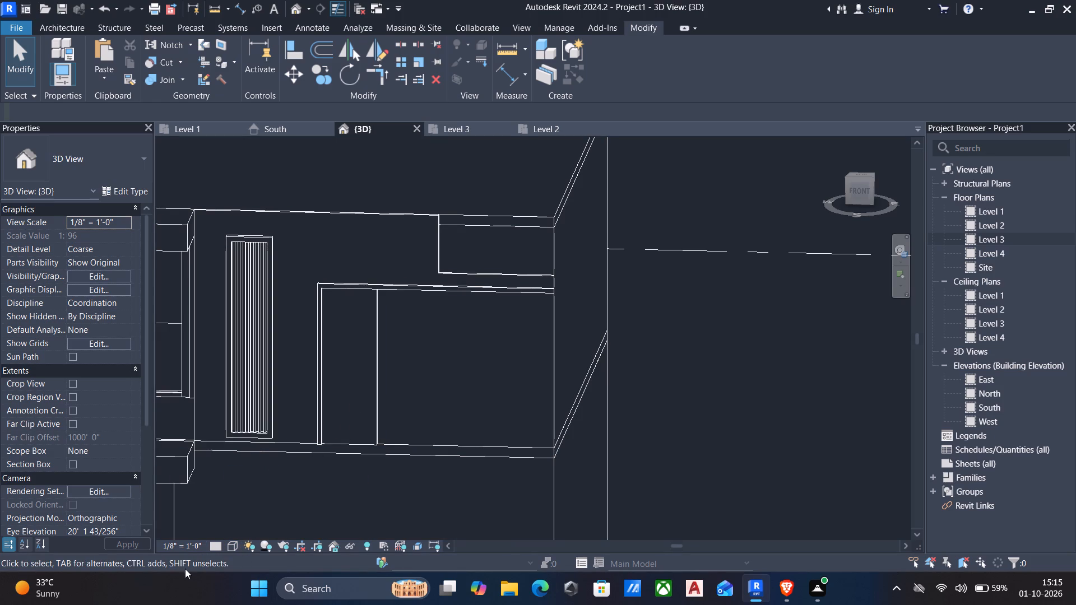
{"action": "left_click", "coordinate": [230, 542]}
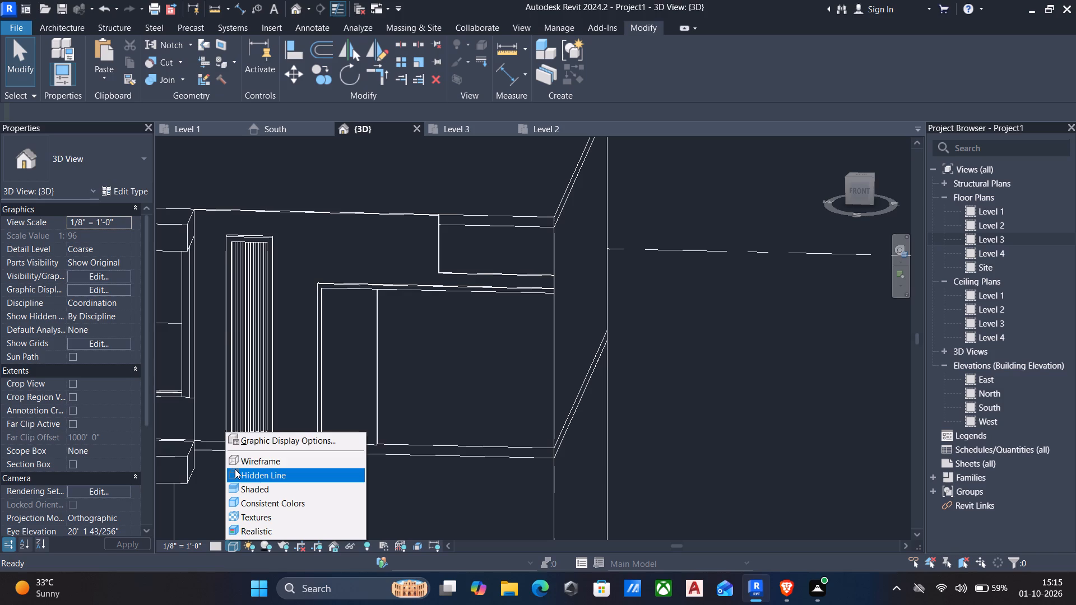
{"action": "left_click", "coordinate": [240, 463]}
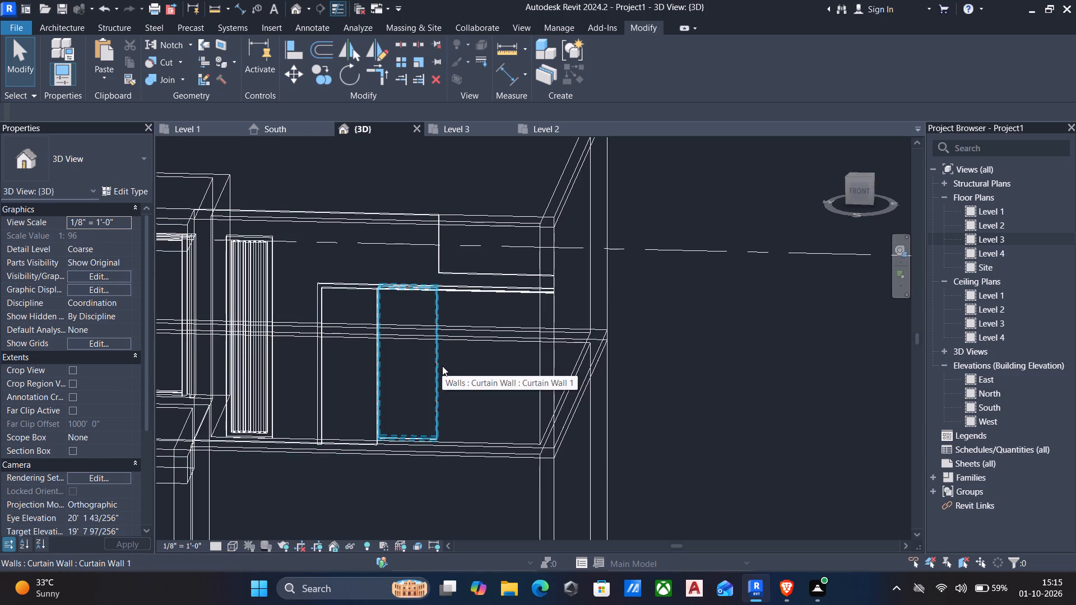
In the Level 3 plan, align the curtain wall's panel-side end to the end edge of the projecting panel.
{"action": "left_click", "coordinate": [451, 127]}
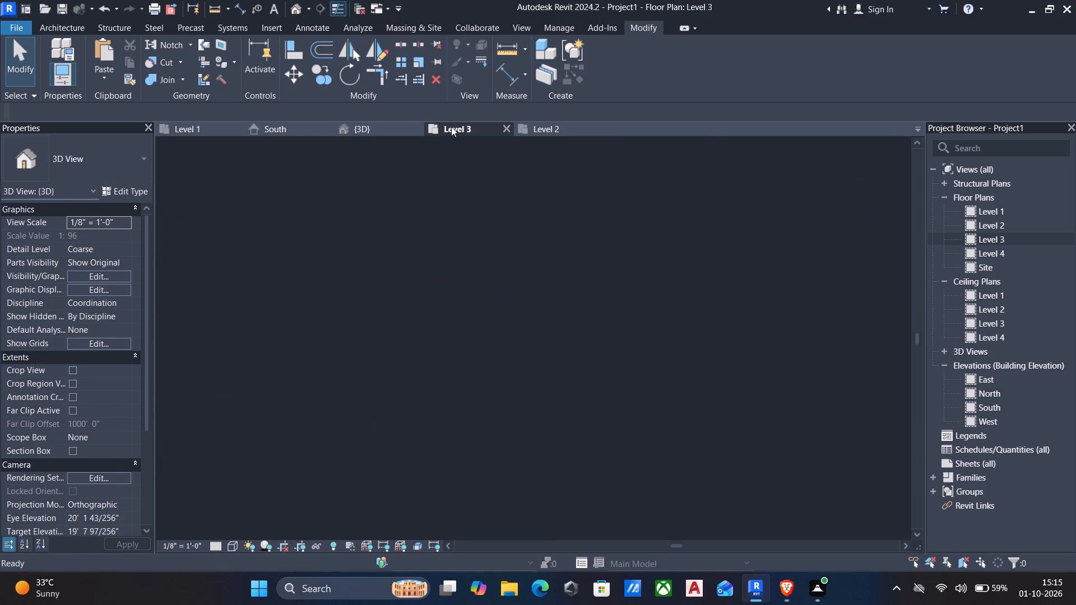
{"action": "scroll", "coordinate": [374, 256], "scroll_direction": "up", "scroll_amount": 5}
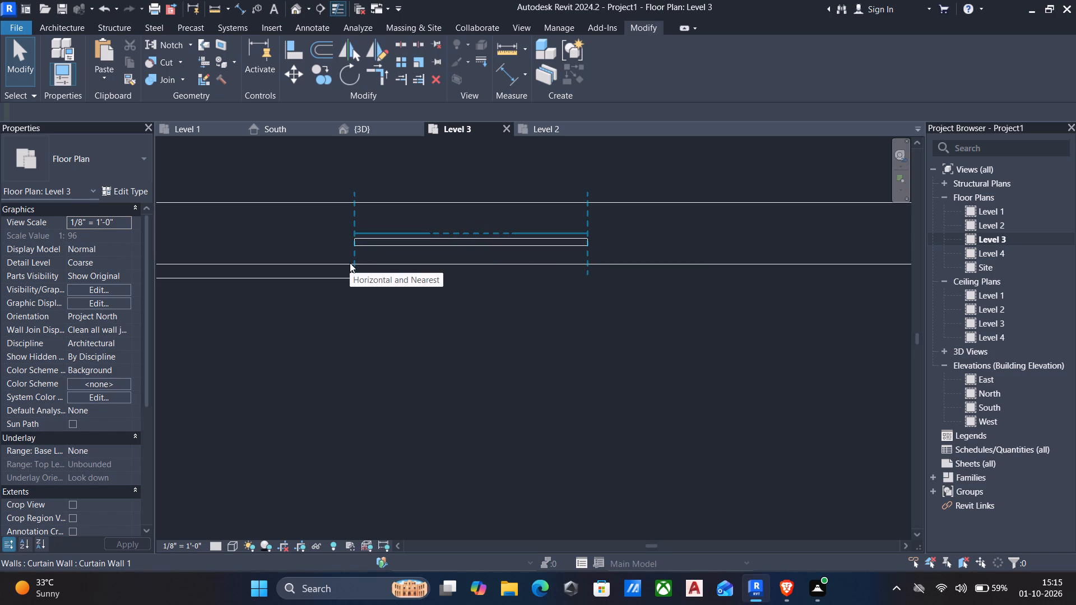
{"action": "type", "text": "al"}
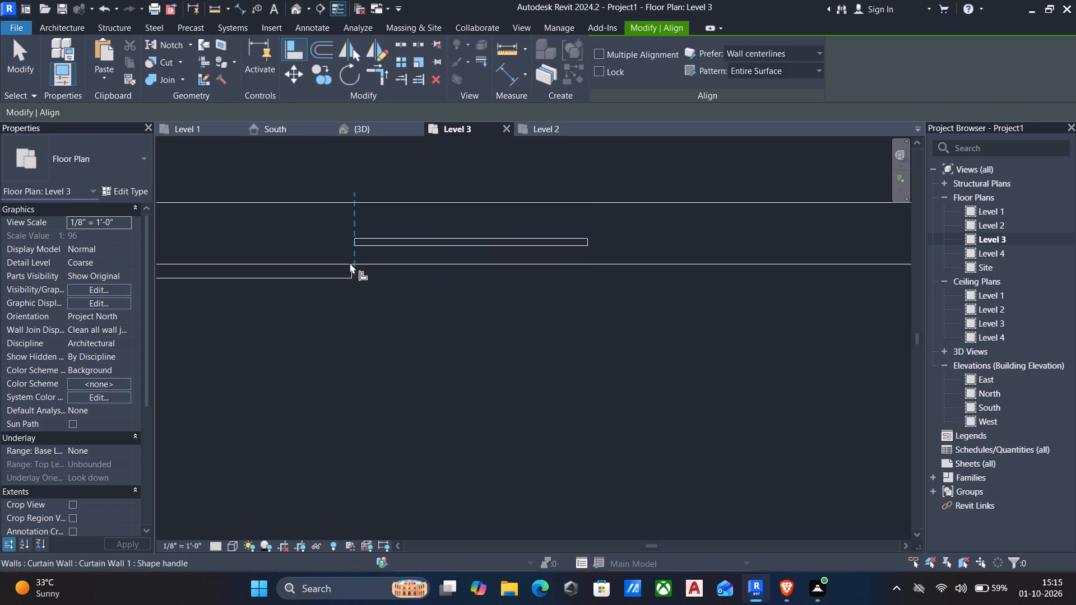
{"action": "scroll", "coordinate": [350, 276], "scroll_direction": "up", "scroll_amount": 4}
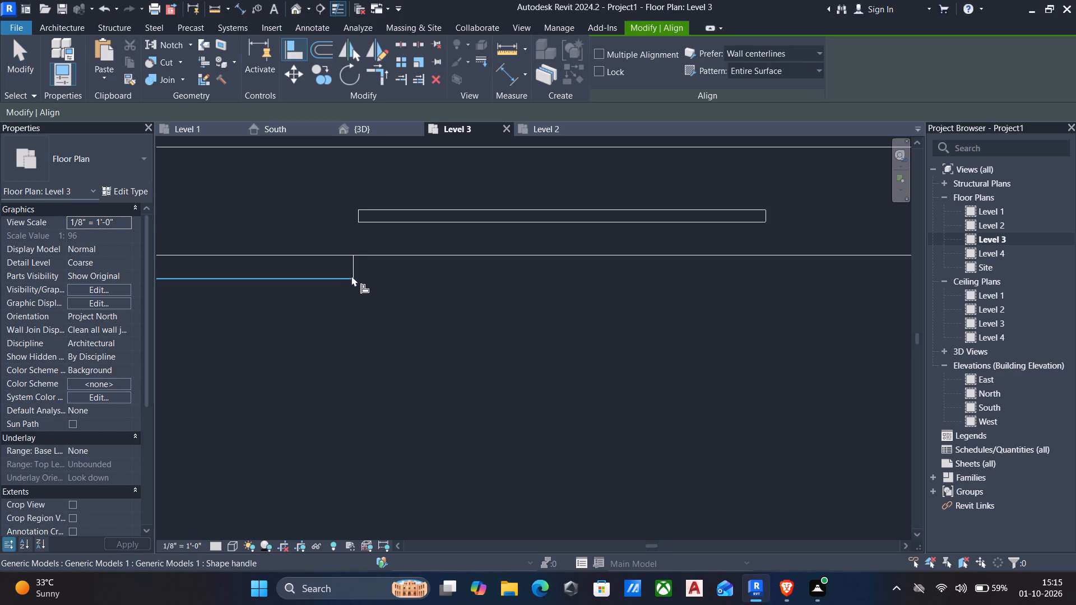
{"action": "scroll", "coordinate": [354, 272], "scroll_direction": "up", "scroll_amount": 6}
{"action": "left_click", "coordinate": [353, 271]}
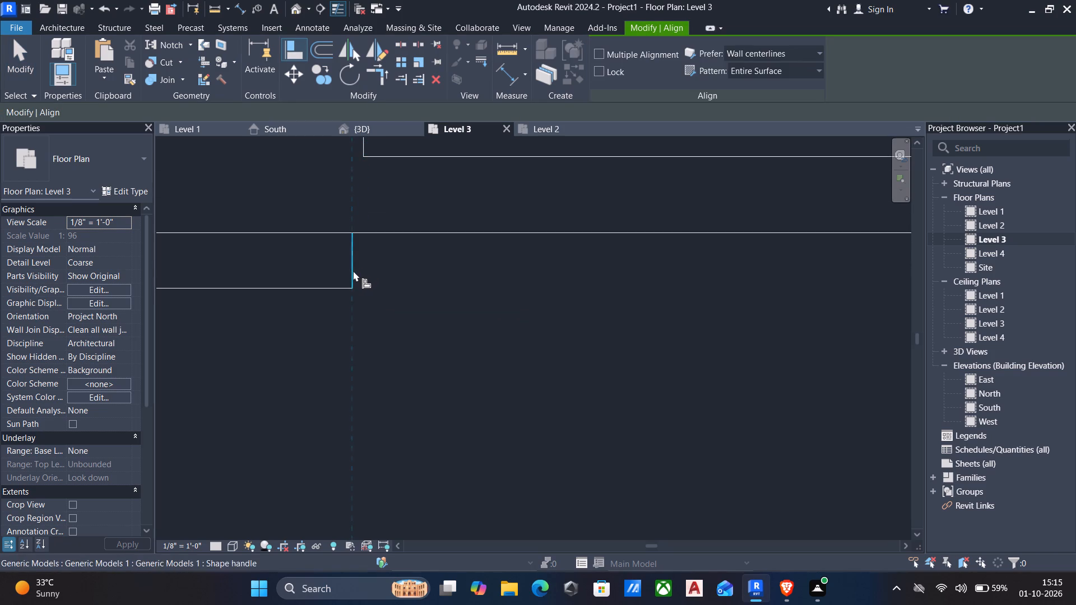
{"action": "middle_click_drag", "start_coordinate": [335, 229], "coordinate": [337, 393]}
{"action": "left_click", "coordinate": [369, 301]}
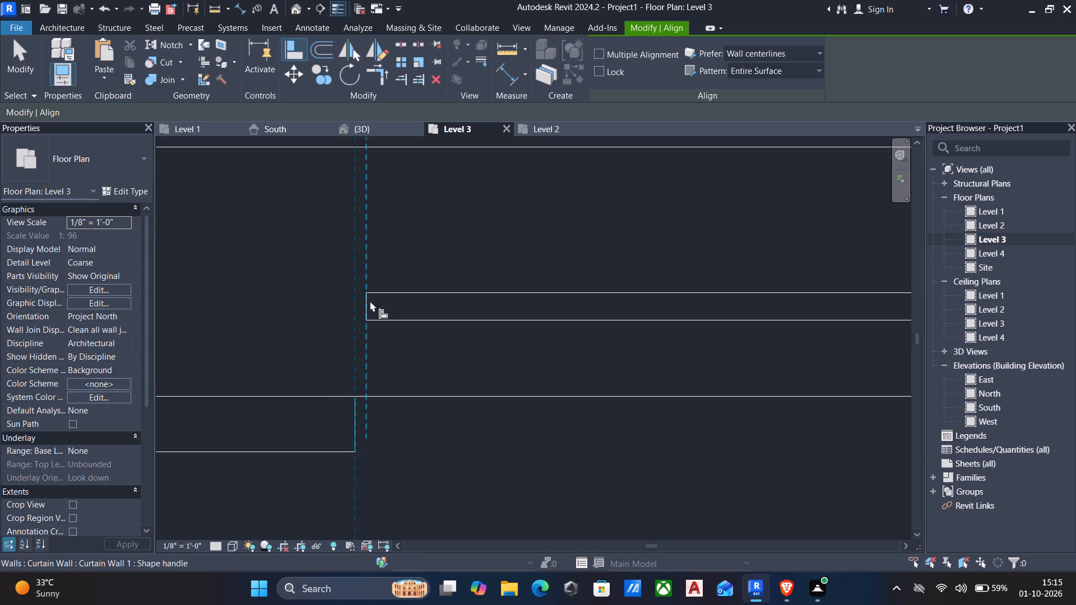
{"action": "scroll", "coordinate": [377, 319], "scroll_direction": "down", "scroll_amount": 5}
{"action": "middle_click_drag", "start_coordinate": [422, 326], "coordinate": [368, 321]}
{"action": "scroll", "coordinate": [368, 321], "scroll_direction": "down", "scroll_amount": 3}
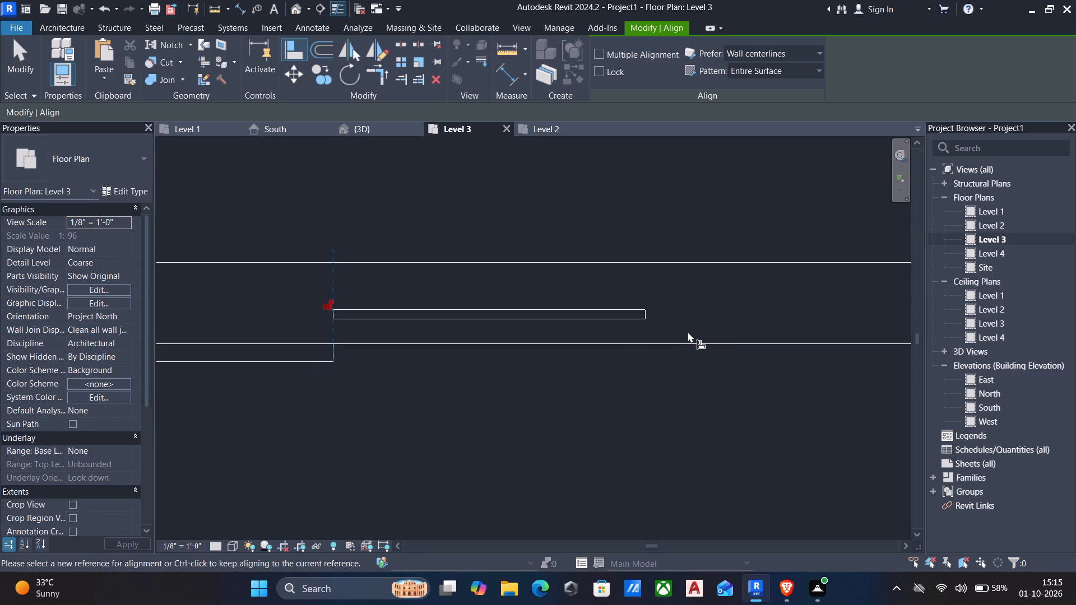
{"action": "key", "text": "Escape"}
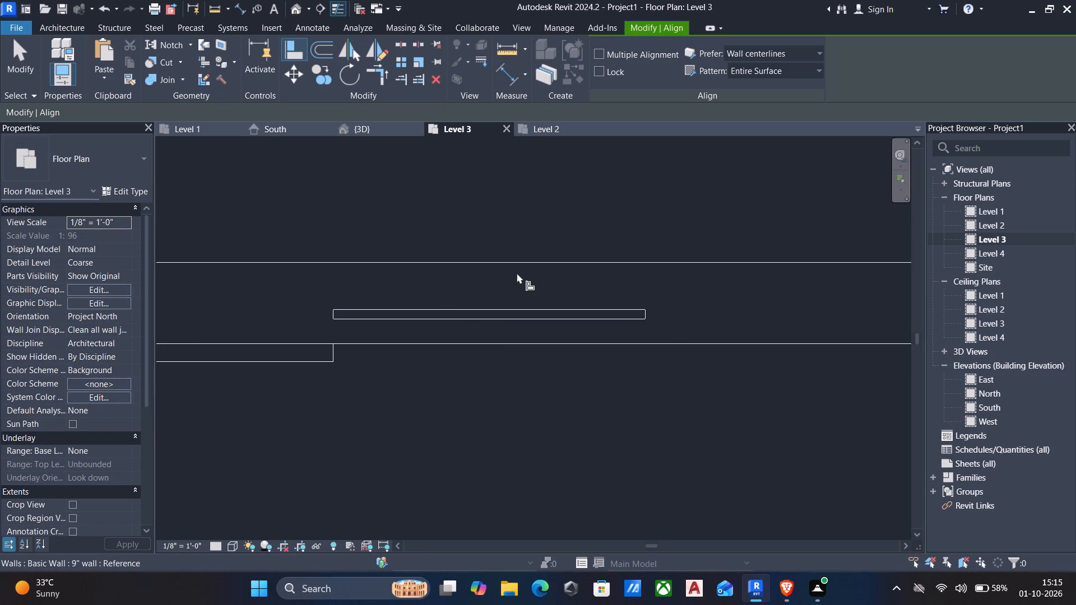
{"action": "key", "text": "Escape"}
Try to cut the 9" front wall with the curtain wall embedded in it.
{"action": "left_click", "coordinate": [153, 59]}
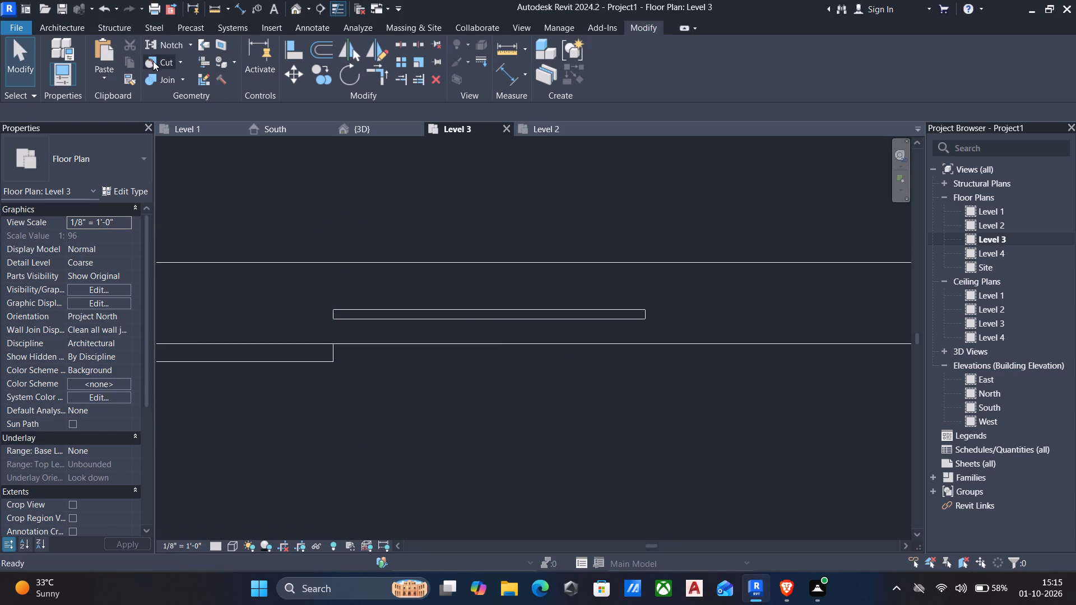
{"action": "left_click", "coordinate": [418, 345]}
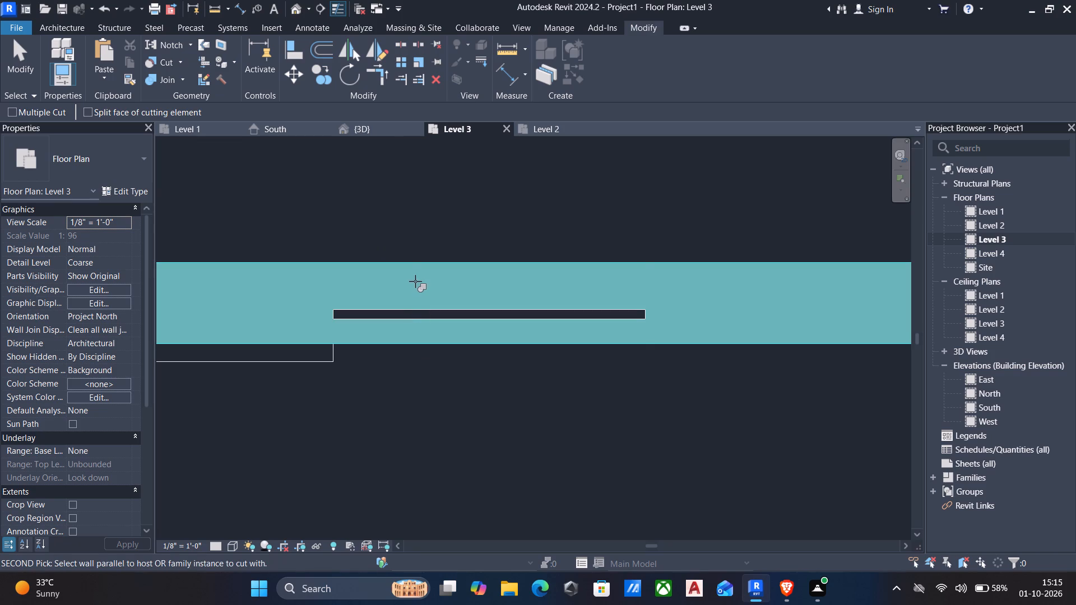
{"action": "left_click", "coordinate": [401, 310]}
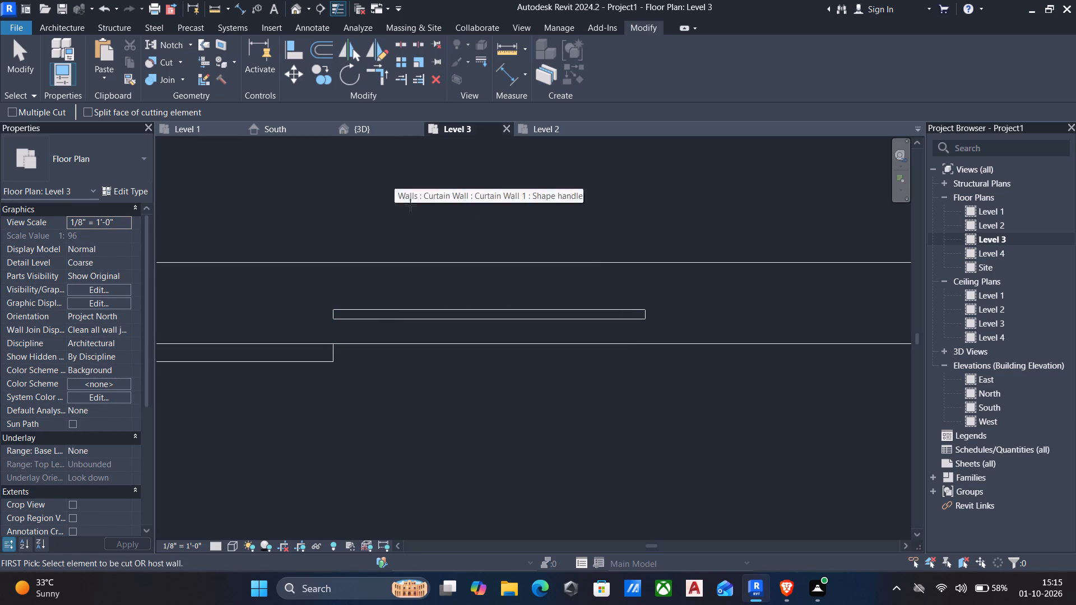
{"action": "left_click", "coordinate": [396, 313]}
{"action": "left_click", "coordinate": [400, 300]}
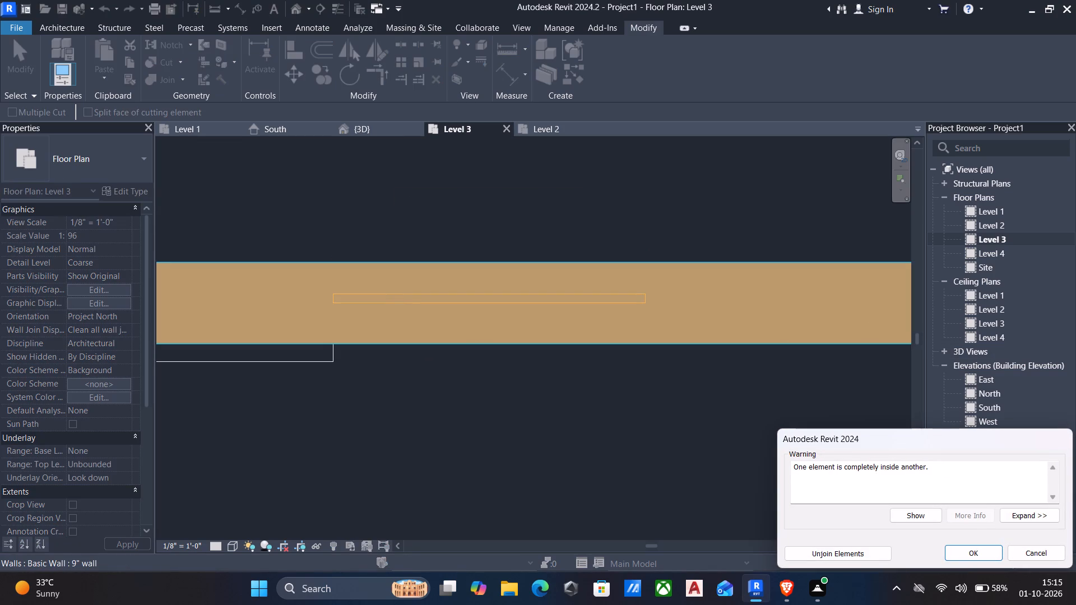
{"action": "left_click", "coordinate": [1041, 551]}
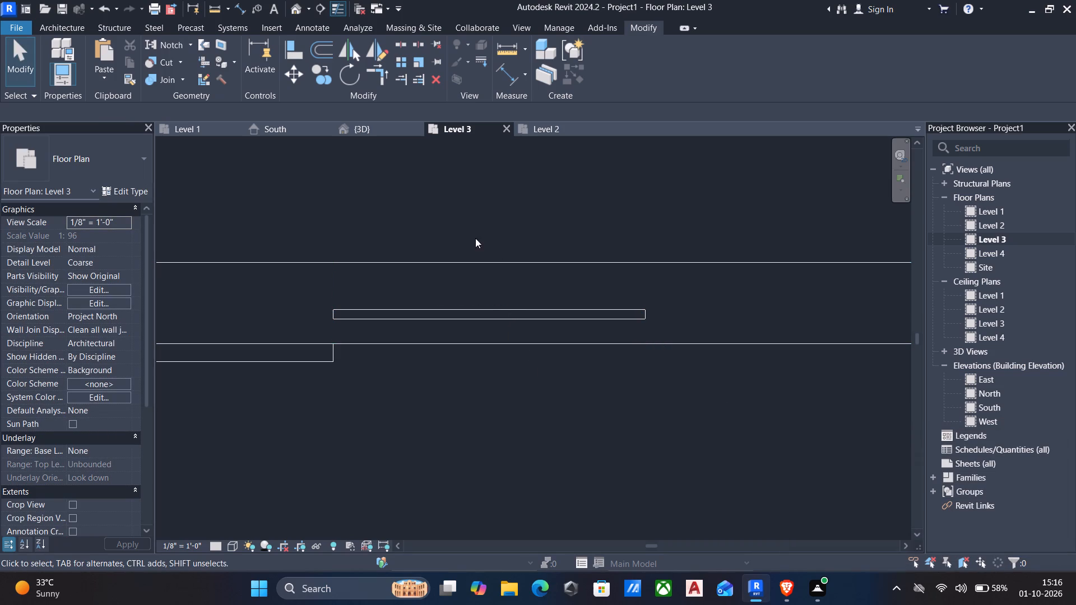
Cut the 9" front wall with the curtain wall to form its opening.
{"action": "left_click", "coordinate": [163, 64]}
{"action": "left_click", "coordinate": [406, 263]}
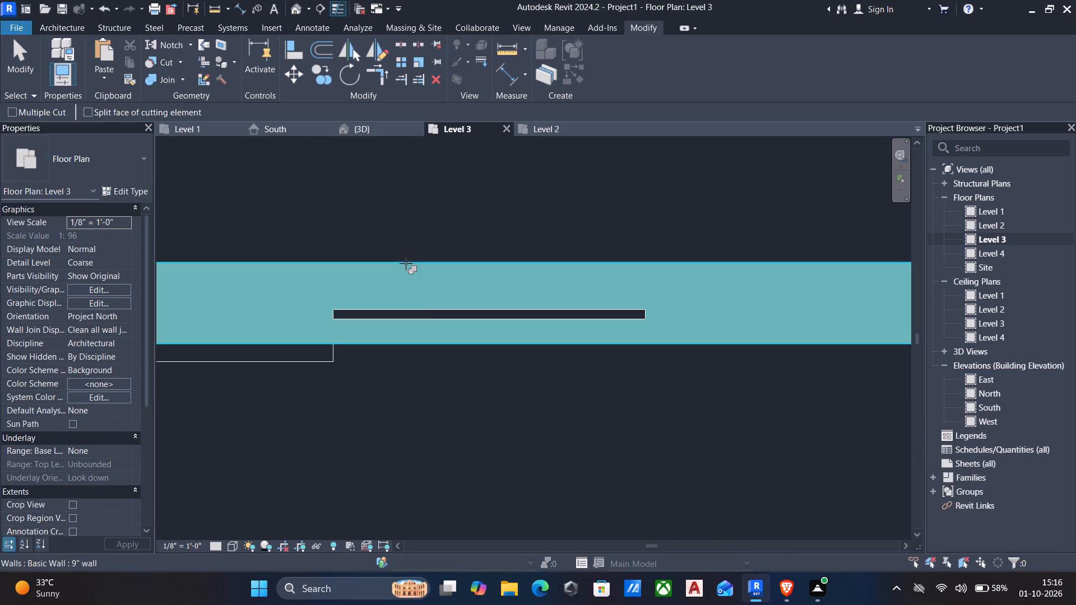
{"action": "left_click", "coordinate": [438, 304]}
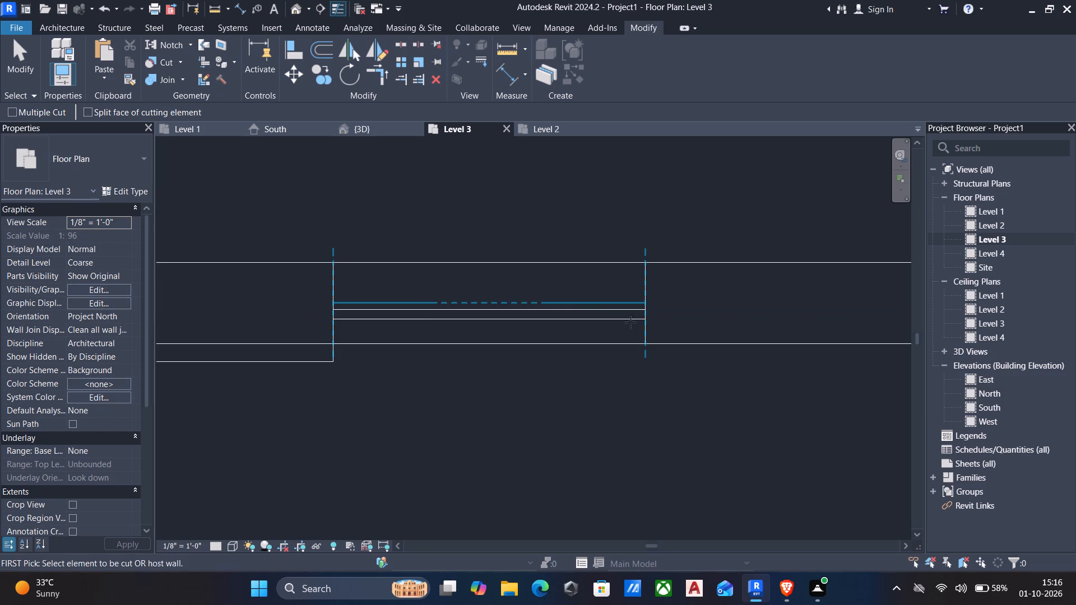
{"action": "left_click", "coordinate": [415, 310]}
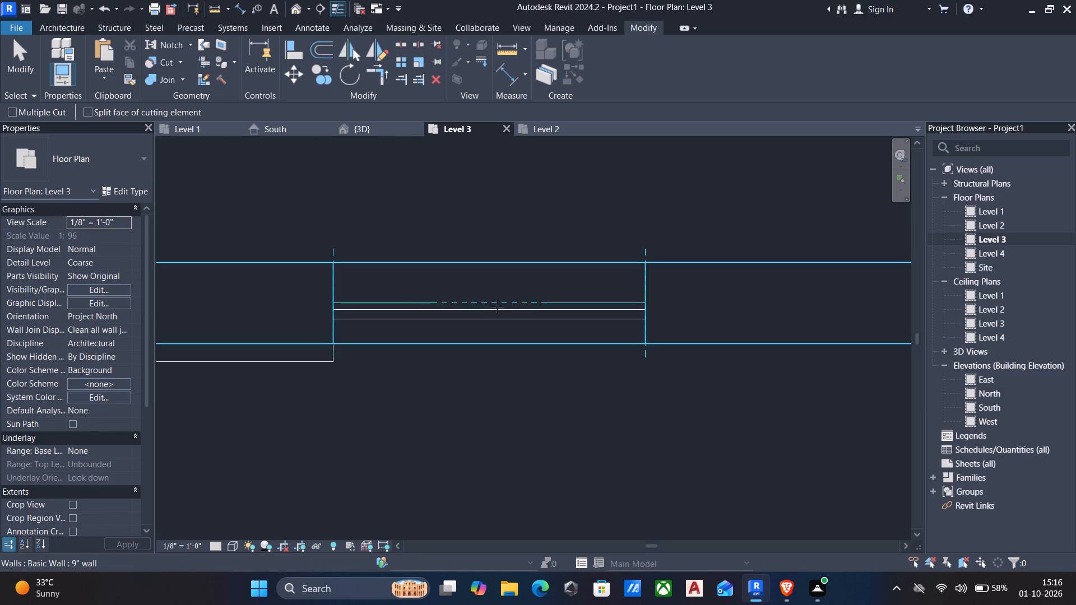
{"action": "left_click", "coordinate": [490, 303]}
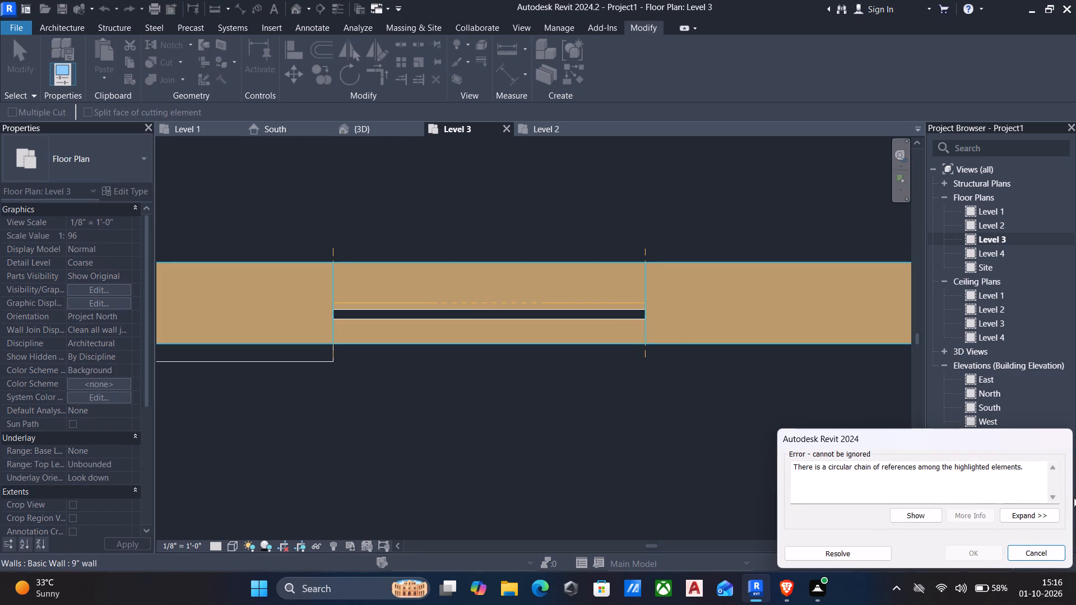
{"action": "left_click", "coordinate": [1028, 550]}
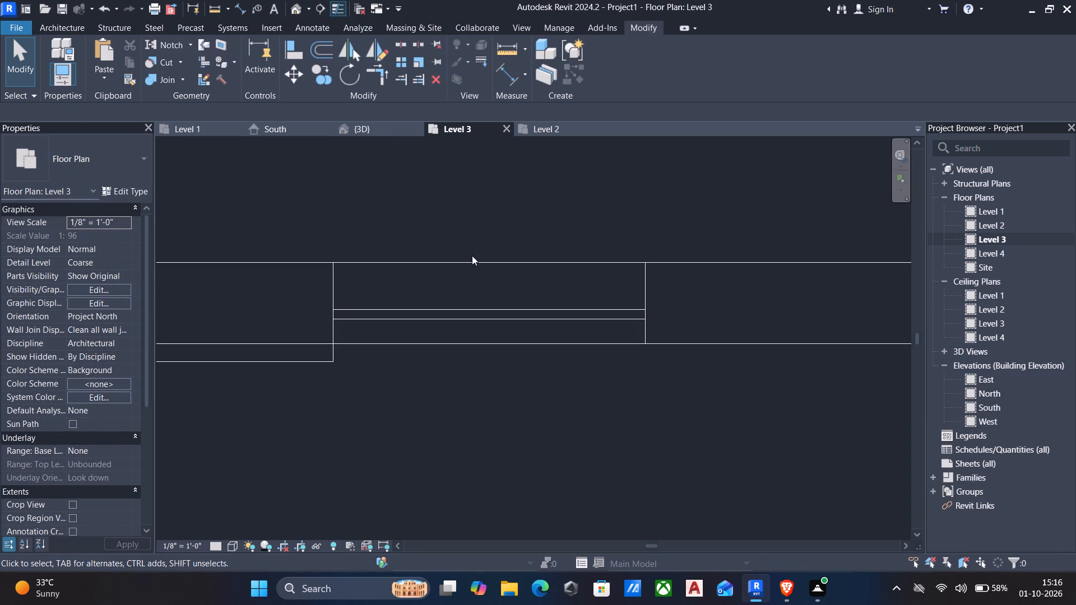
Examine the curtain wall's position within the 9" front wall's thickness in the Level 3 plan.
{"action": "scroll", "coordinate": [472, 255], "scroll_direction": "down", "scroll_amount": 2}
{"action": "middle_click_drag", "start_coordinate": [486, 246], "coordinate": [472, 225], "text": "shift"}
{"action": "scroll", "coordinate": [472, 225], "scroll_direction": "down", "scroll_amount": 5}
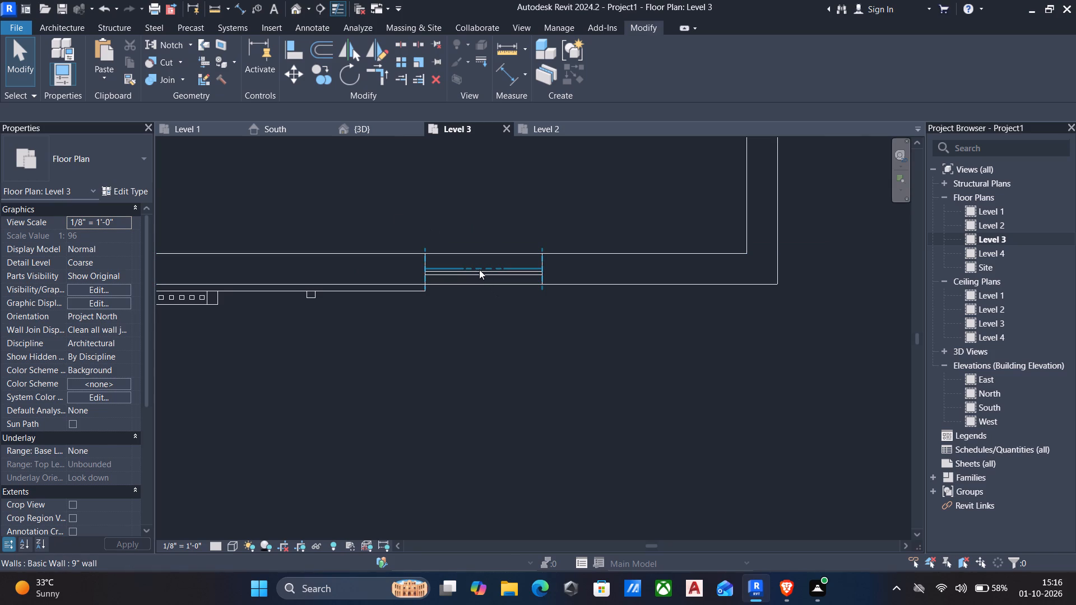
{"action": "left_click", "coordinate": [479, 269]}
{"action": "scroll", "coordinate": [489, 269], "scroll_direction": "up", "scroll_amount": 16}
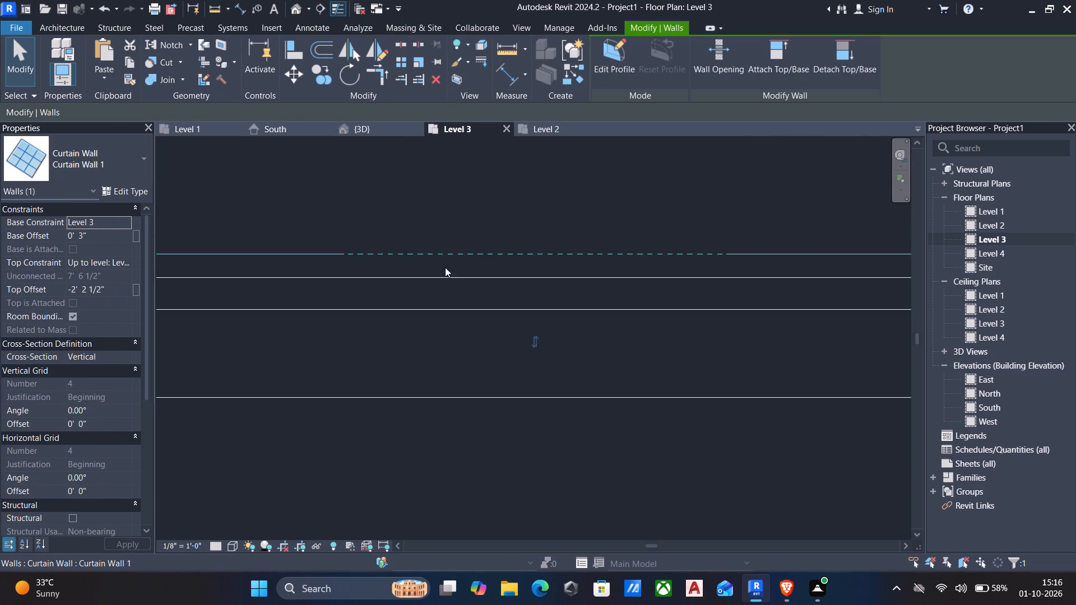
{"action": "left_click", "coordinate": [440, 258]}
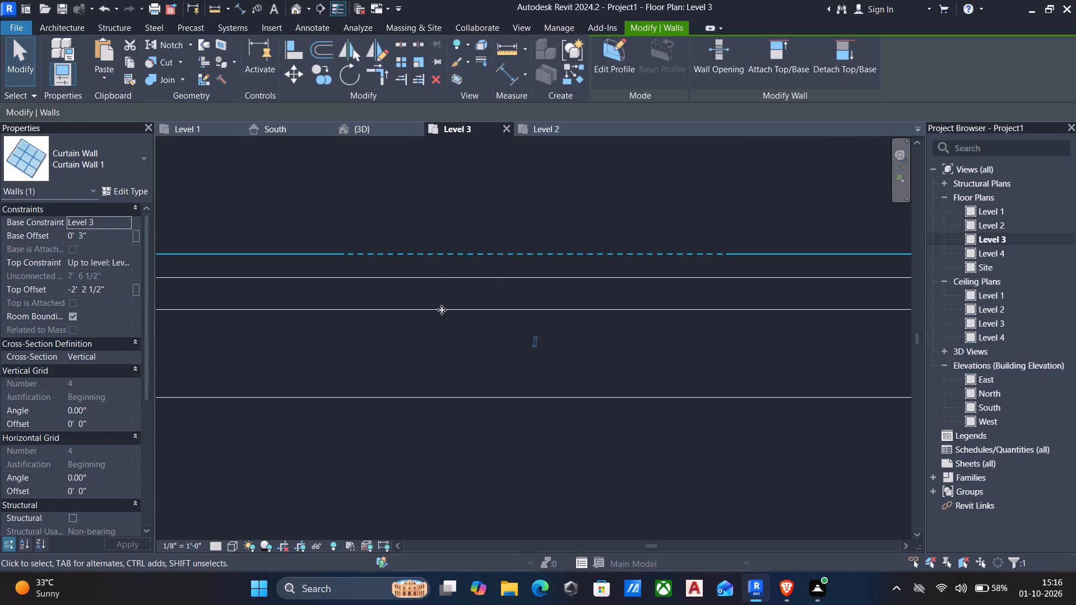
{"action": "left_click", "coordinate": [442, 310]}
{"action": "key", "text": "Escape"}
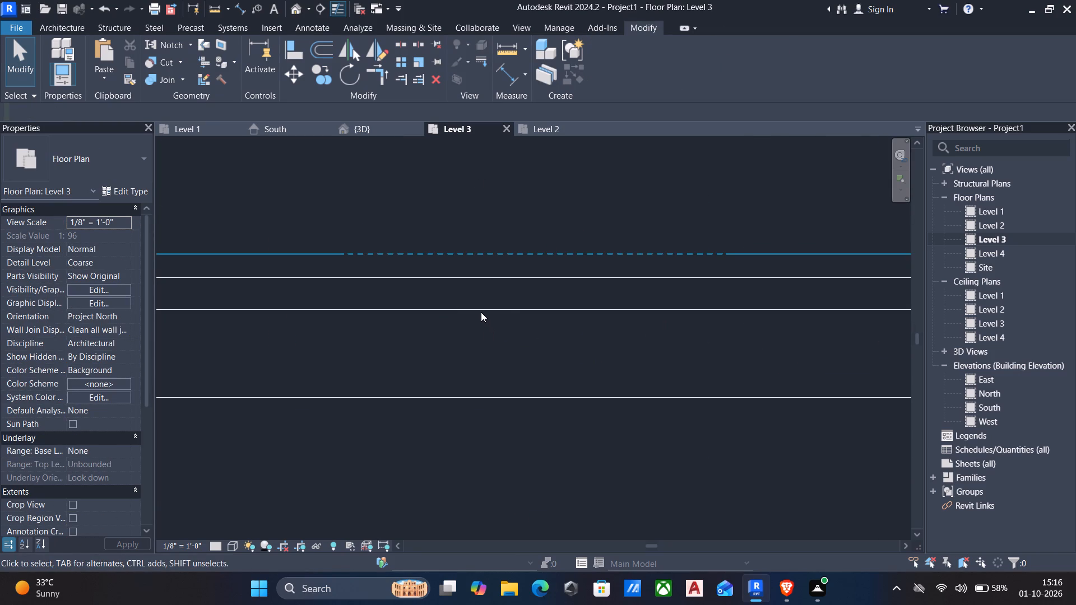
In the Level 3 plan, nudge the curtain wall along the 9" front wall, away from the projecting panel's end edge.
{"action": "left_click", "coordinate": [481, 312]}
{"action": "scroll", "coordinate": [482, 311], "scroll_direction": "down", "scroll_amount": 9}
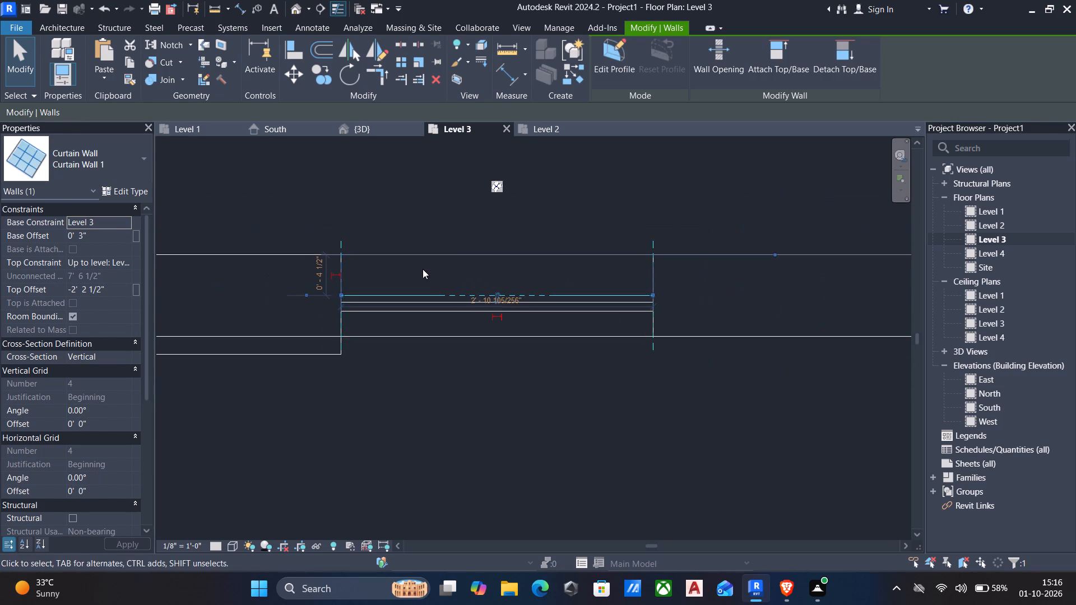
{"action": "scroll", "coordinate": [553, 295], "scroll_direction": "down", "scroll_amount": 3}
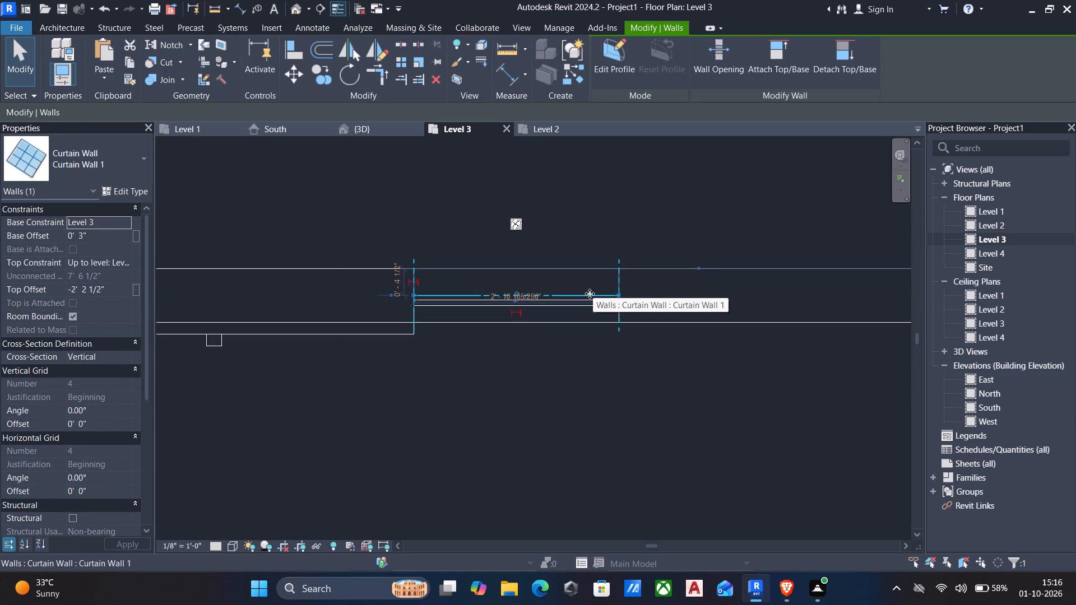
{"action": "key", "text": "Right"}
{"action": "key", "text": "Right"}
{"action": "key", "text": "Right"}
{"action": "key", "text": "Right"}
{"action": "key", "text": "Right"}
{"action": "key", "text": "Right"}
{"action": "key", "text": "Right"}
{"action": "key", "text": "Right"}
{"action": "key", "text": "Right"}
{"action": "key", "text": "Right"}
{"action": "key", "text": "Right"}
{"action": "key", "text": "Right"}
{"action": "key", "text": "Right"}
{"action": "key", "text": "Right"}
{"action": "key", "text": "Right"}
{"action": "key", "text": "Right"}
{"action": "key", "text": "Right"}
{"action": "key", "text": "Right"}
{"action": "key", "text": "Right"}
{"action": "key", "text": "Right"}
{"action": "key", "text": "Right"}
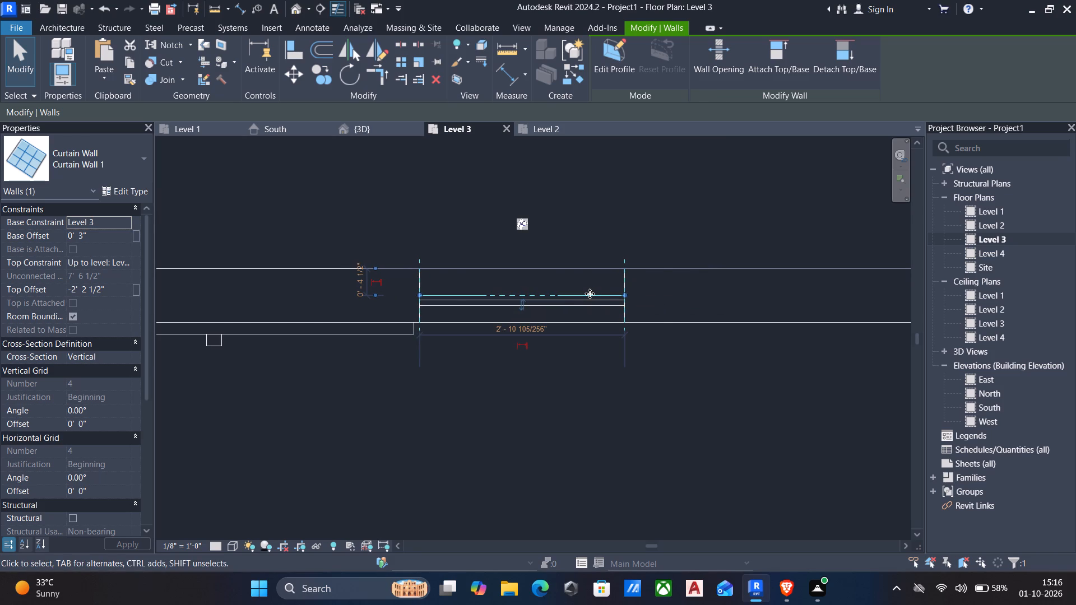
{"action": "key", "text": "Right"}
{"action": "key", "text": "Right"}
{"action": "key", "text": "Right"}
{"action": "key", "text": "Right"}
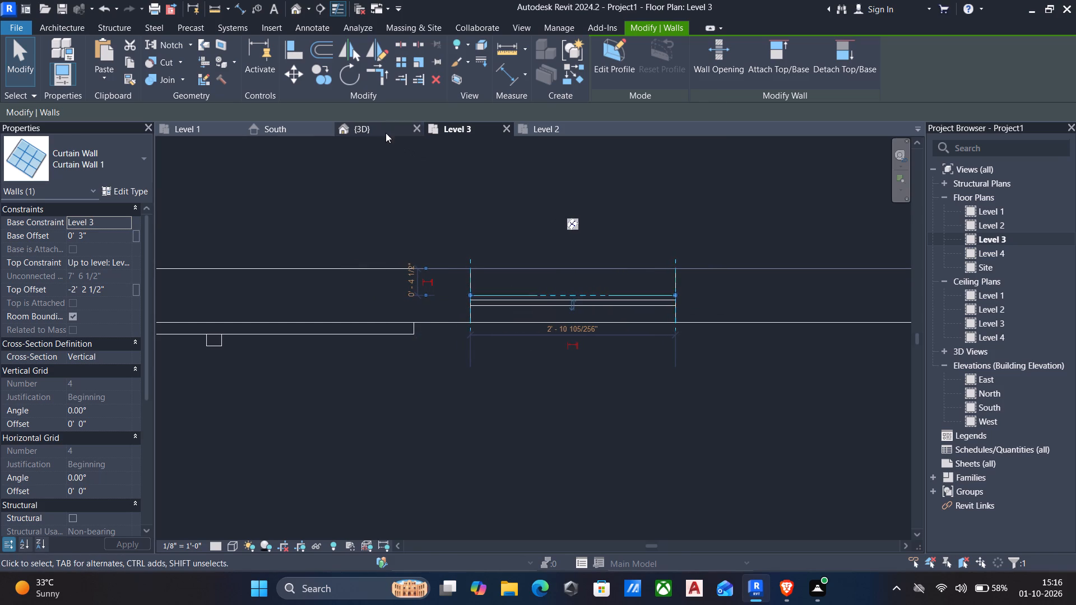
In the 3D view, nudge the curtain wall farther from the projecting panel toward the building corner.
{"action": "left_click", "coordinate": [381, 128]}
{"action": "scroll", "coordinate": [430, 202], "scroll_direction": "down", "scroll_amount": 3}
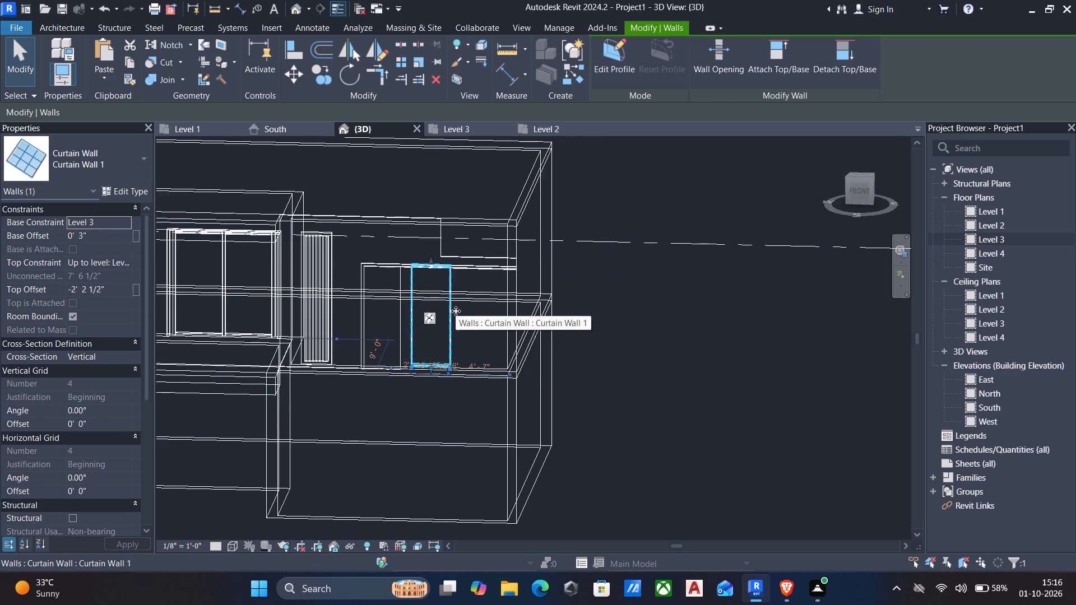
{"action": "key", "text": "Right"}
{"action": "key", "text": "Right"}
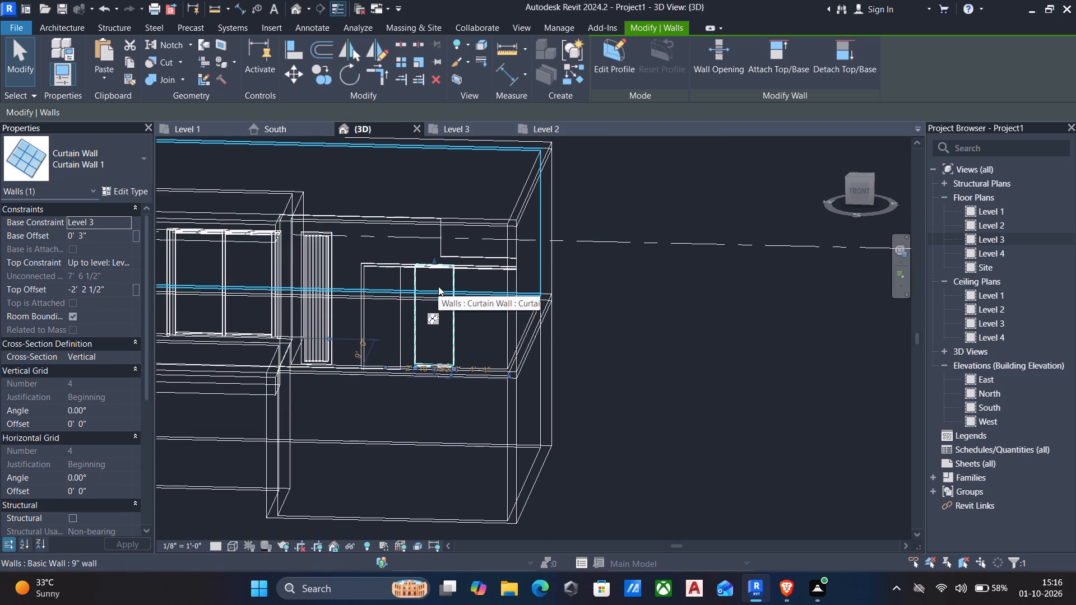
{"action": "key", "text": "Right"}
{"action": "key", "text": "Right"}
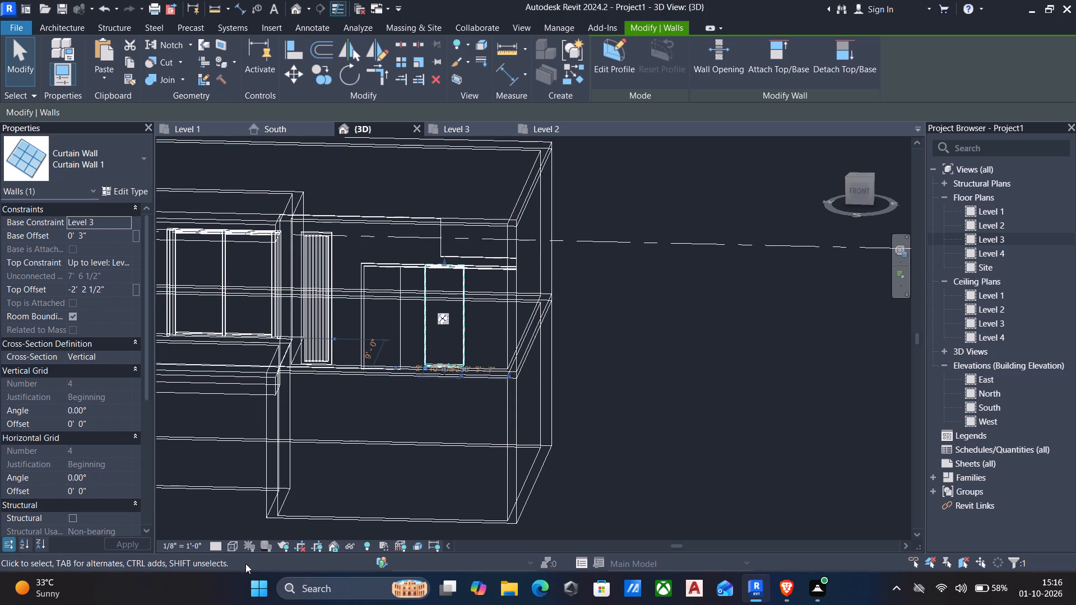
Set the 3D view's visual style to Shaded.
{"action": "left_click", "coordinate": [224, 542]}
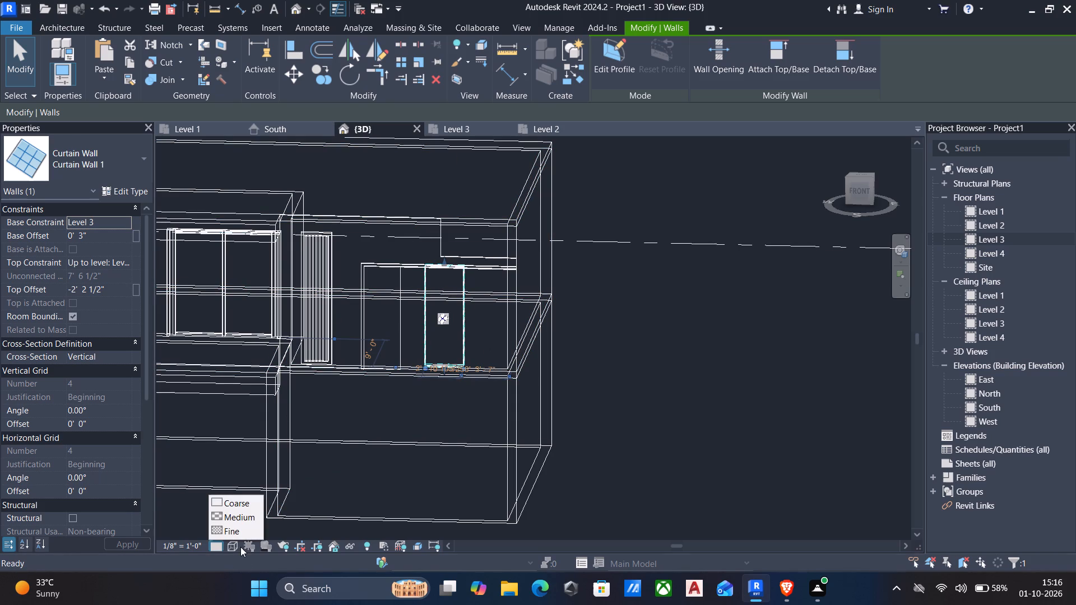
{"action": "left_click", "coordinate": [234, 544]}
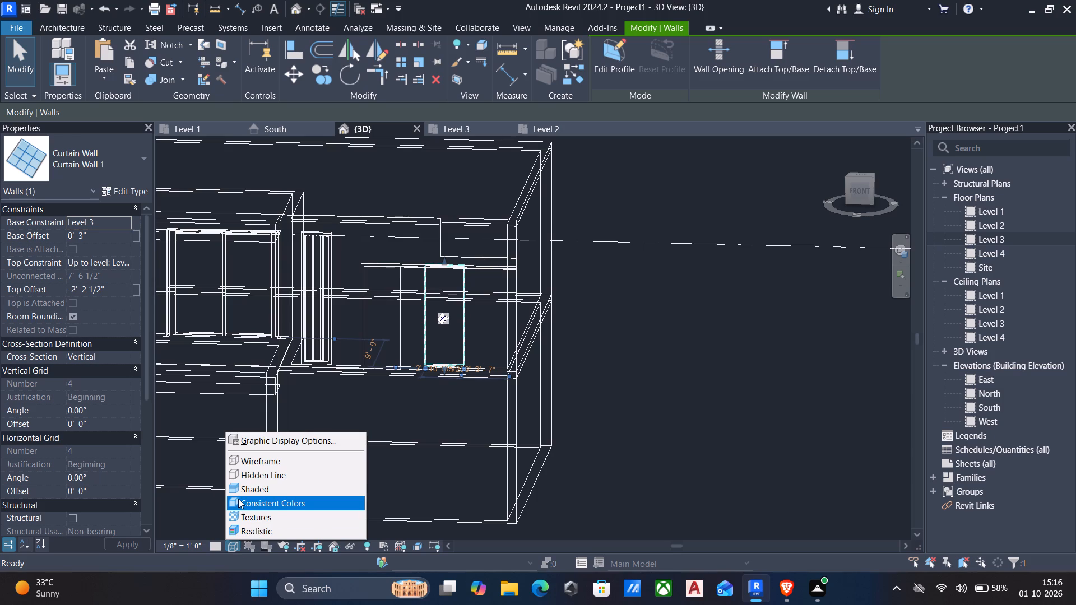
{"action": "left_click", "coordinate": [238, 491]}
Nudge the curtain wall back along the front wall until its side meets the projecting panel's end edge.
{"action": "scroll", "coordinate": [437, 304], "scroll_direction": "up", "scroll_amount": 3}
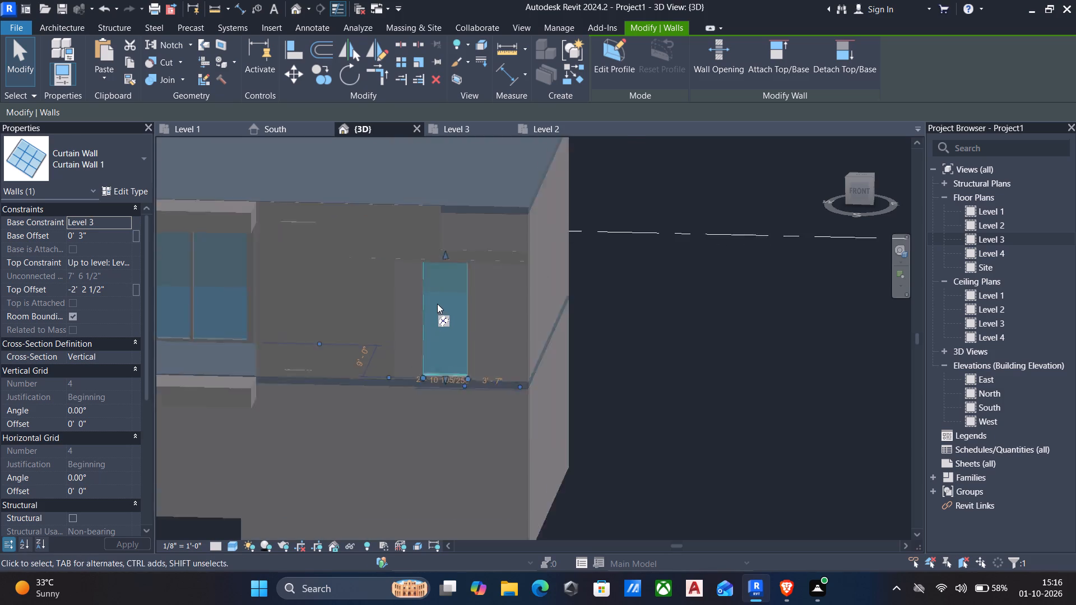
{"action": "scroll", "coordinate": [437, 304], "scroll_direction": "up", "scroll_amount": 2}
{"action": "key", "text": "Left"}
{"action": "key", "text": "Left"}
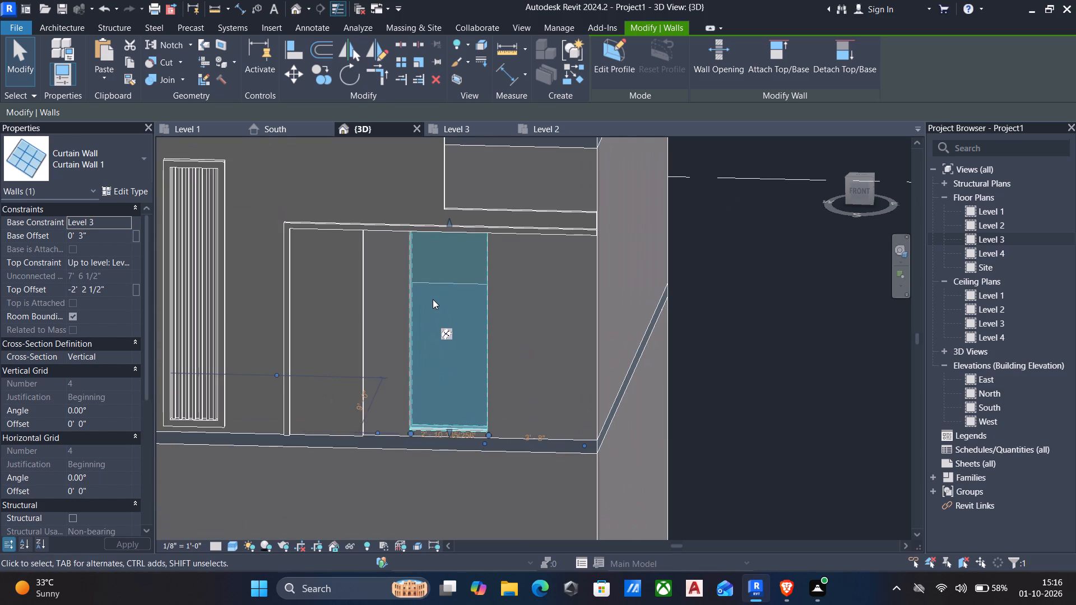
{"action": "key", "text": "Left"}
{"action": "key", "text": "Left"}
{"action": "key", "text": "Left"}
{"action": "key", "text": "Left"}
{"action": "key", "text": "Left"}
{"action": "key", "text": "Left"}
{"action": "key", "text": "Left"}
{"action": "key", "text": "Left"}
{"action": "key", "text": "Left"}
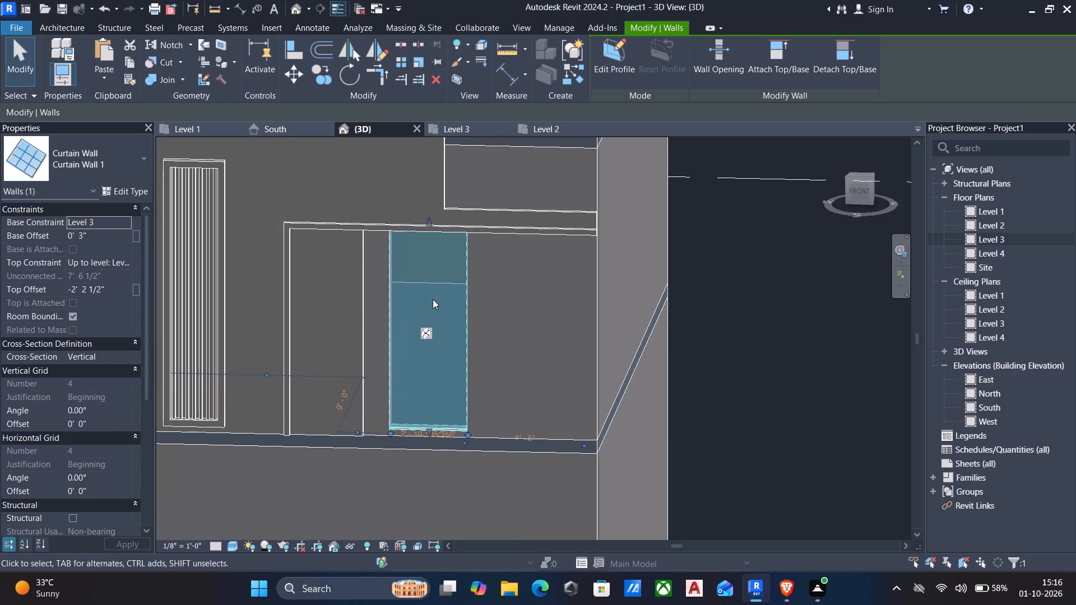
{"action": "key", "text": "Left"}
{"action": "key", "text": "Left"}
{"action": "key", "text": "Left"}
{"action": "key", "text": "Left"}
{"action": "key", "text": "Left"}
{"action": "key", "text": "Left"}
{"action": "key", "text": "Left"}
{"action": "key", "text": "Left"}
{"action": "key", "text": "Left"}
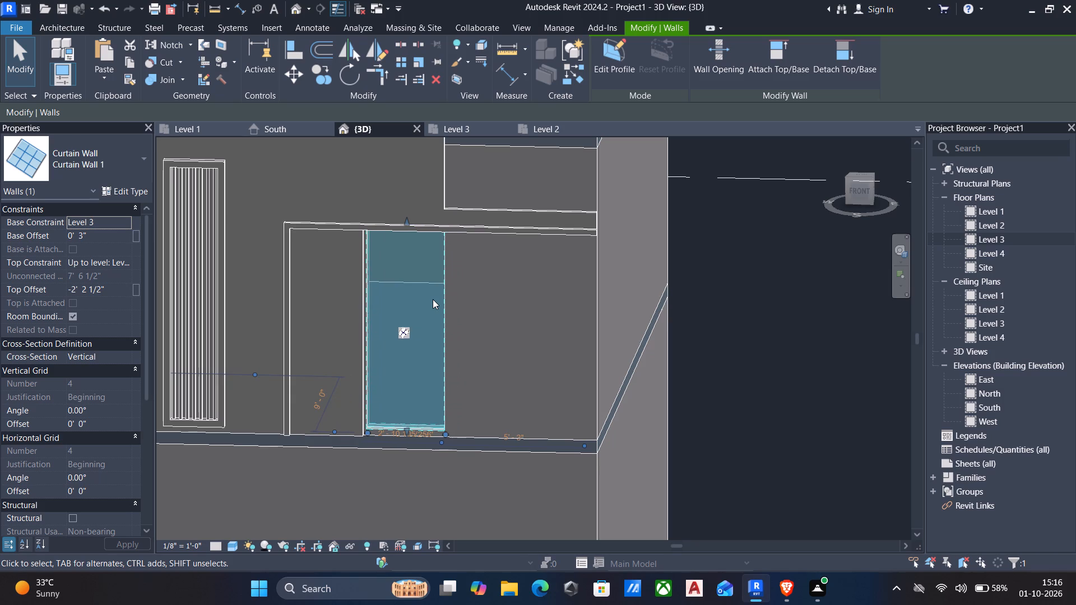
{"action": "key", "text": "Left"}
{"action": "key", "text": "Left"}
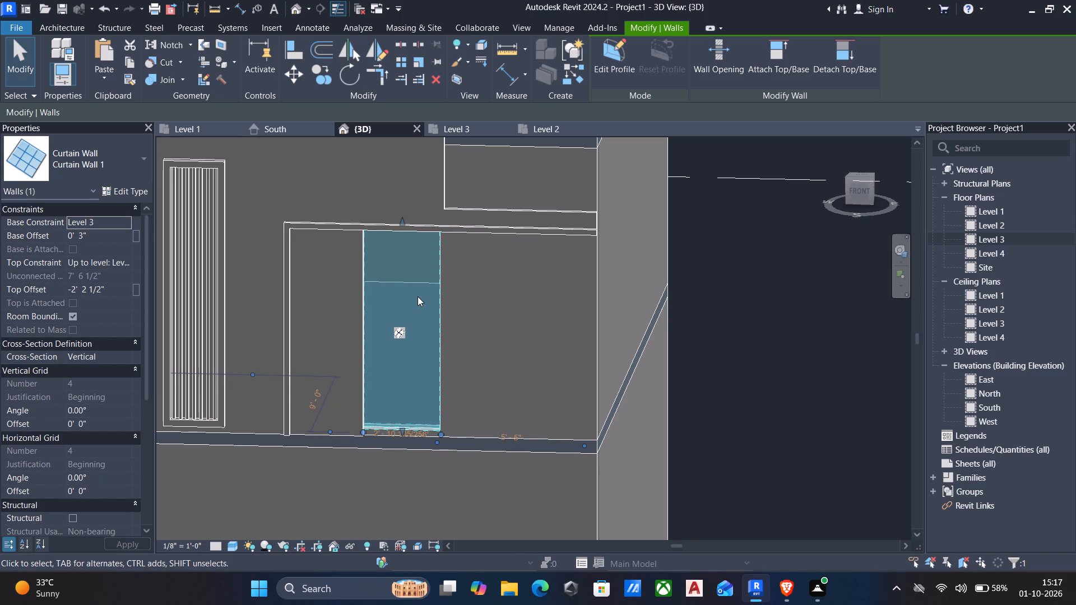
{"action": "key", "text": "Escape"}
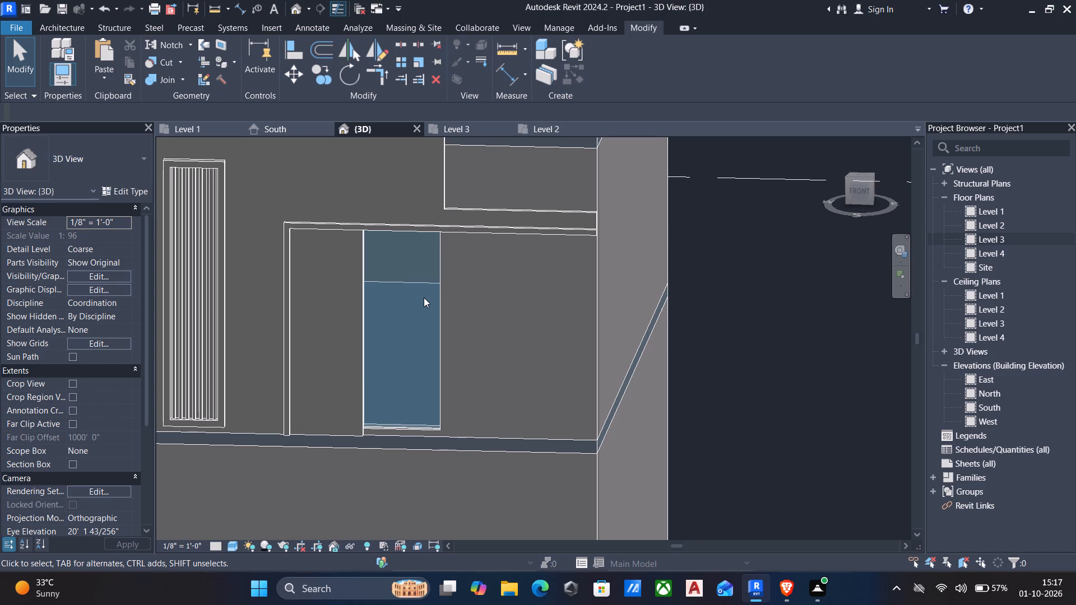
Lower the curtain wall's top edge below the panel's horizontal band, to a top offset of about -3' 7".
{"action": "scroll", "coordinate": [544, 409], "scroll_direction": "down", "scroll_amount": 2}
{"action": "middle_click_drag", "start_coordinate": [567, 403], "coordinate": [549, 424], "text": "shift"}
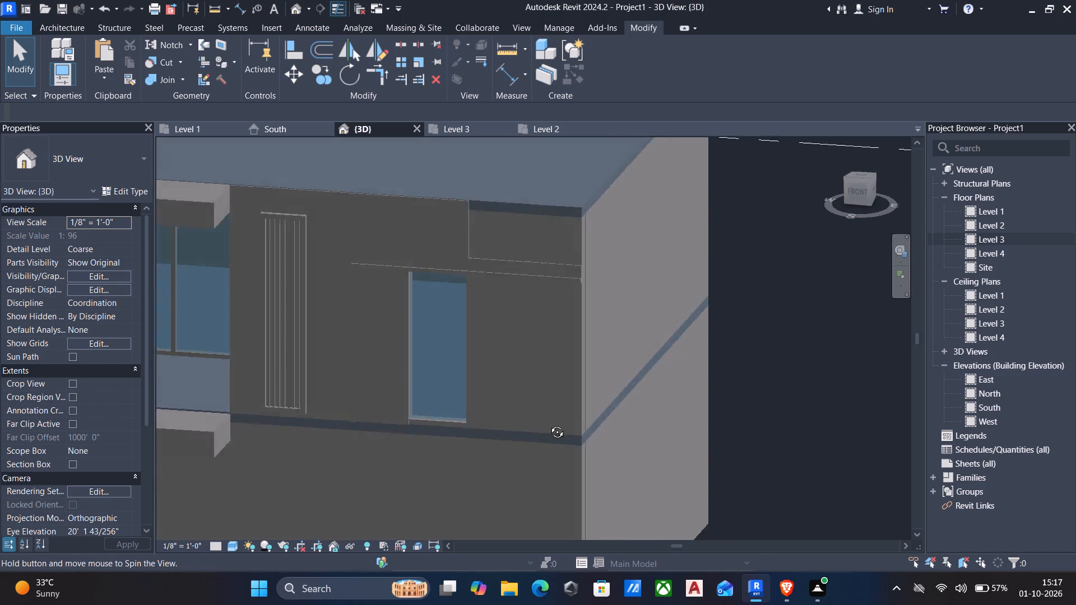
{"action": "middle_click_drag", "start_coordinate": [549, 424], "coordinate": [504, 442], "text": "shift"}
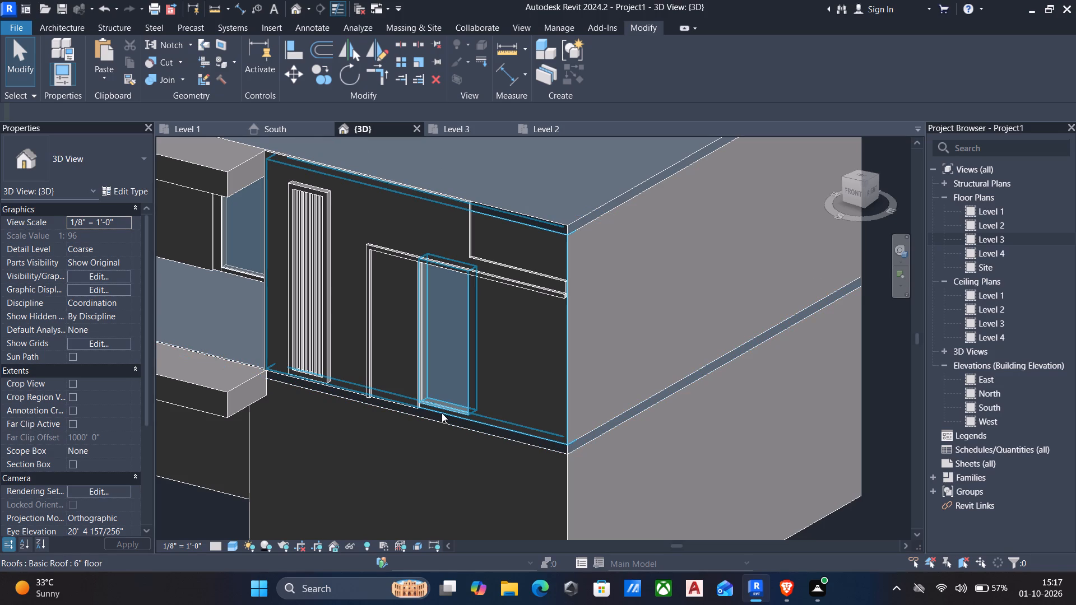
{"action": "middle_click_drag", "start_coordinate": [645, 392], "coordinate": [665, 377], "text": "shift"}
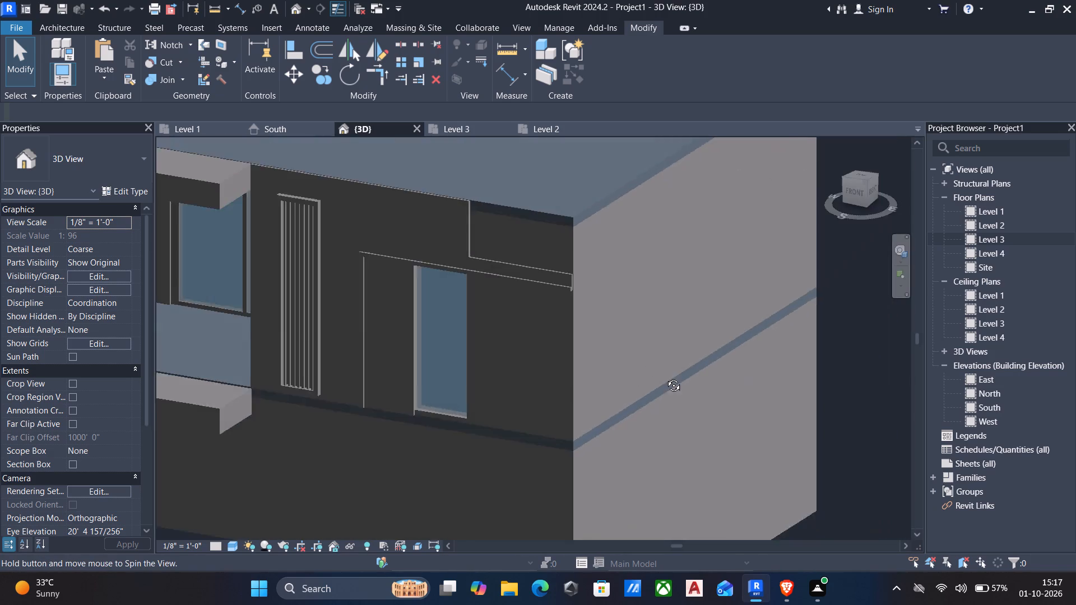
{"action": "middle_click_drag", "start_coordinate": [665, 377], "coordinate": [690, 387], "text": "shift"}
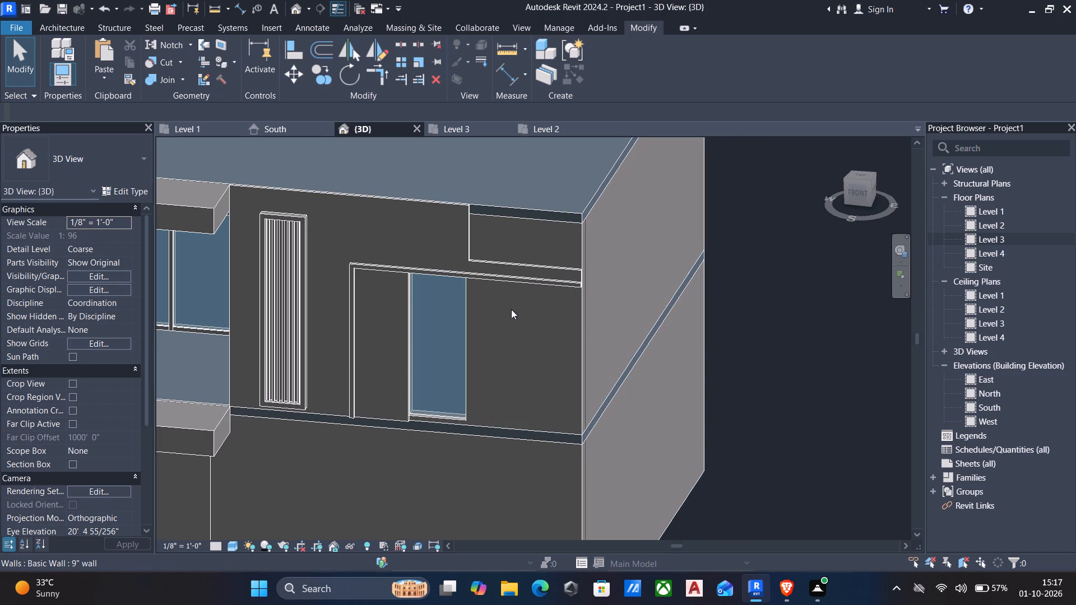
{"action": "left_click", "coordinate": [434, 279]}
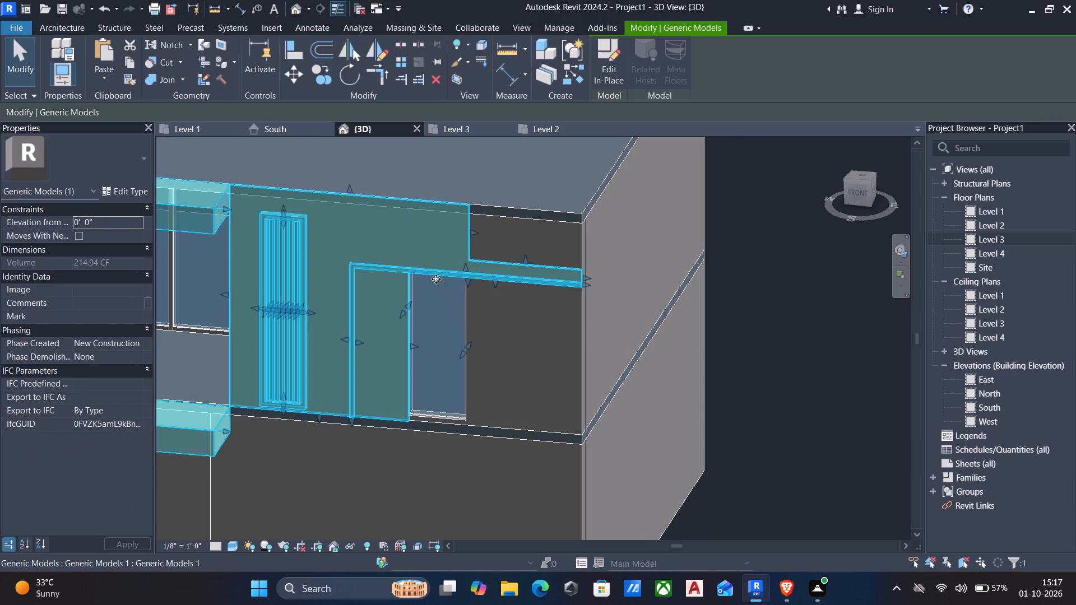
{"action": "key", "text": "Escape"}
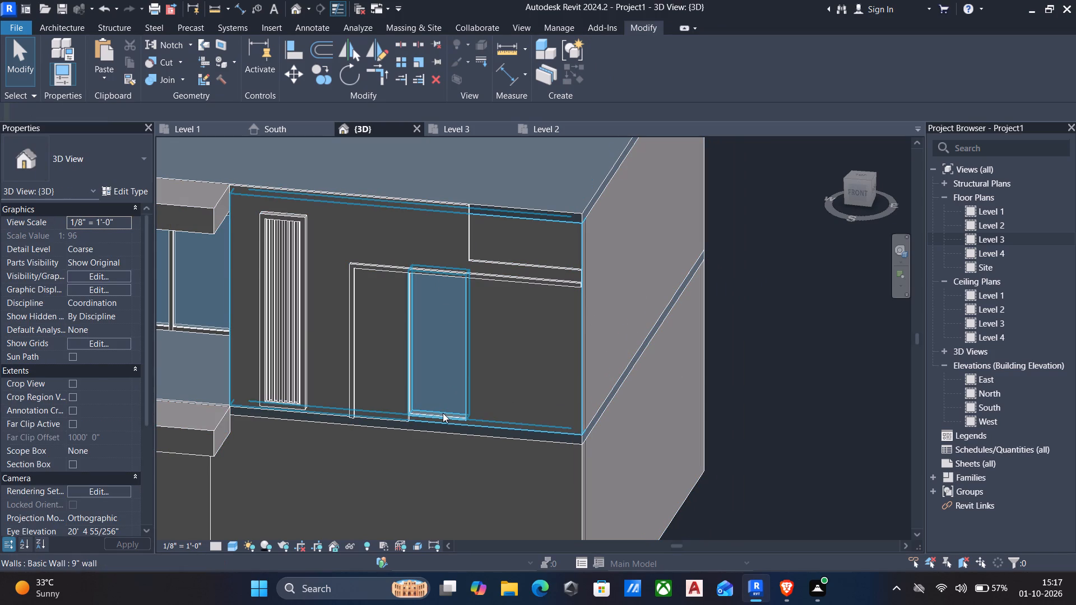
{"action": "left_click", "coordinate": [443, 413]}
{"action": "left_click_drag", "start_coordinate": [441, 266], "coordinate": [438, 295]}
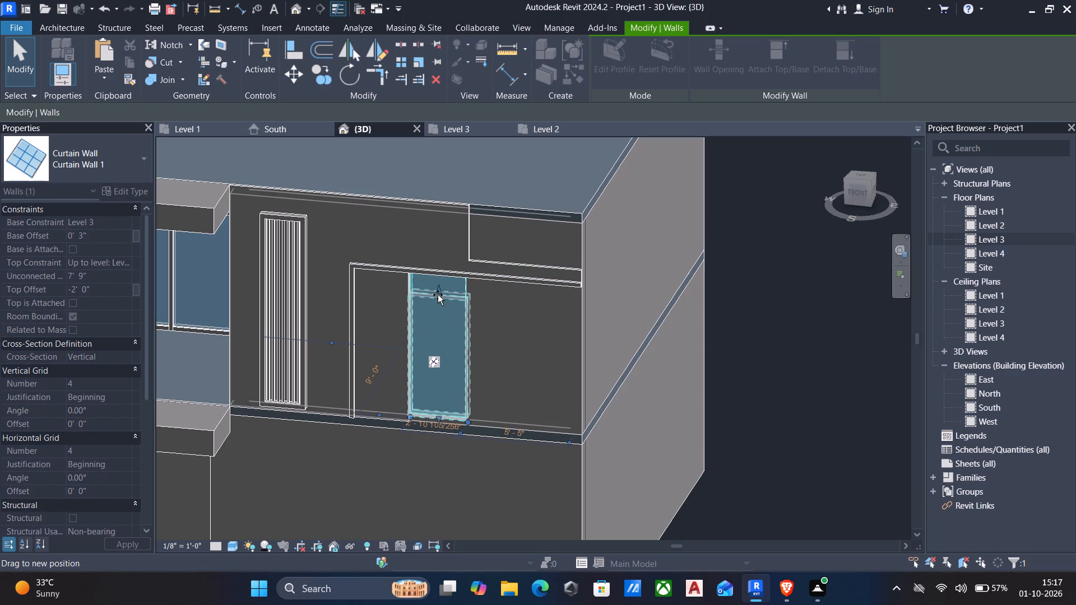
{"action": "left_click_drag", "start_coordinate": [438, 295], "coordinate": [437, 296]}
{"action": "left_click_drag", "start_coordinate": [437, 296], "coordinate": [435, 297]}
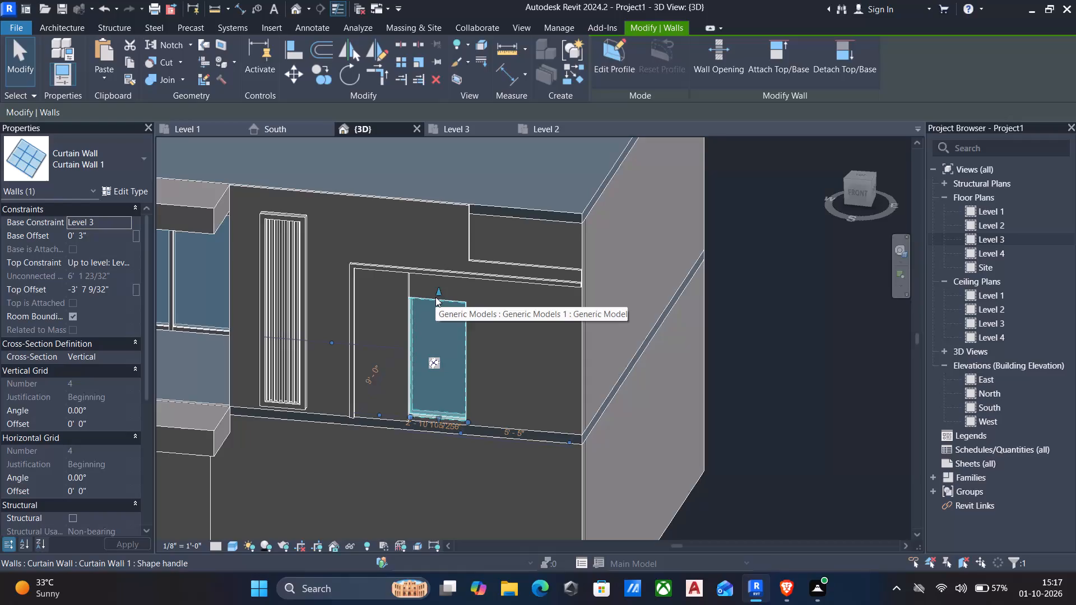
{"action": "key", "text": "Escape"}
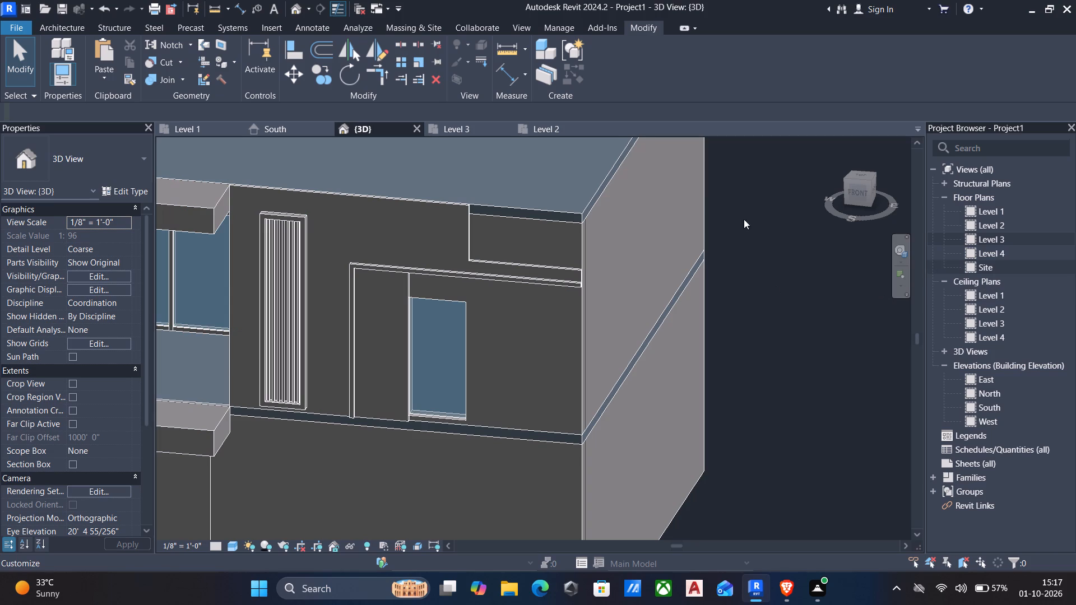
Place a vertical curtain grid line through all segments at the midpoint of the lowered curtain wall.
{"action": "left_click", "coordinate": [52, 32]}
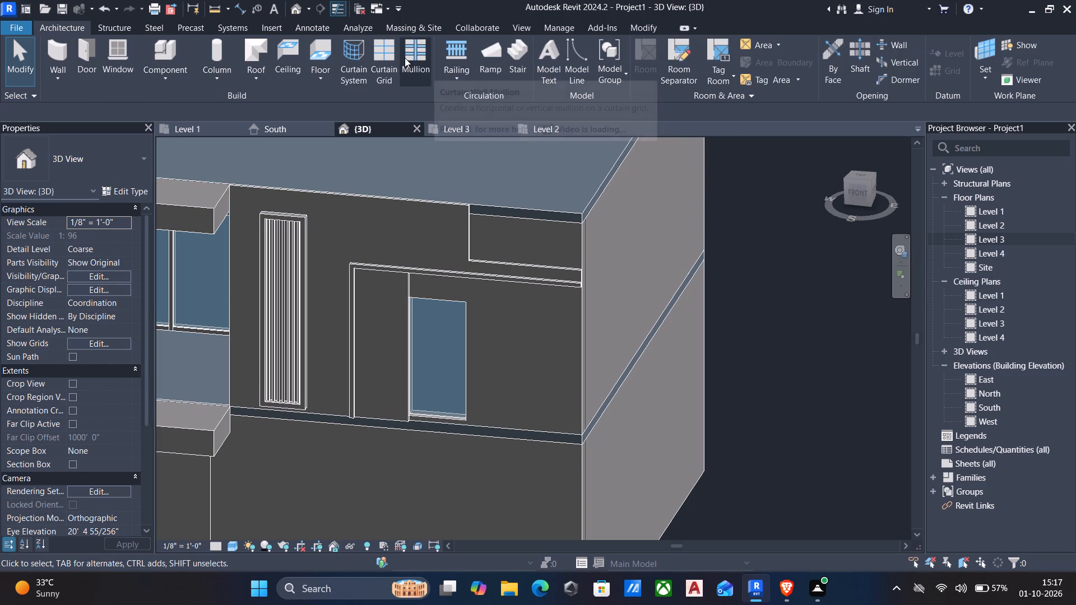
{"action": "left_click", "coordinate": [377, 59]}
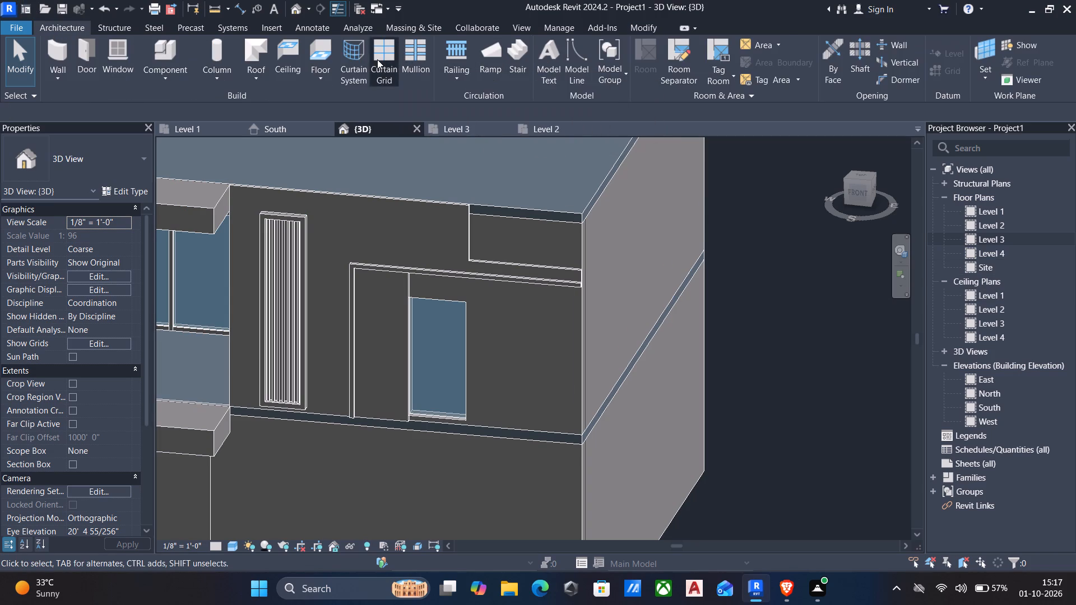
{"action": "left_click", "coordinate": [449, 301]}
{"action": "key", "text": "Escape"}
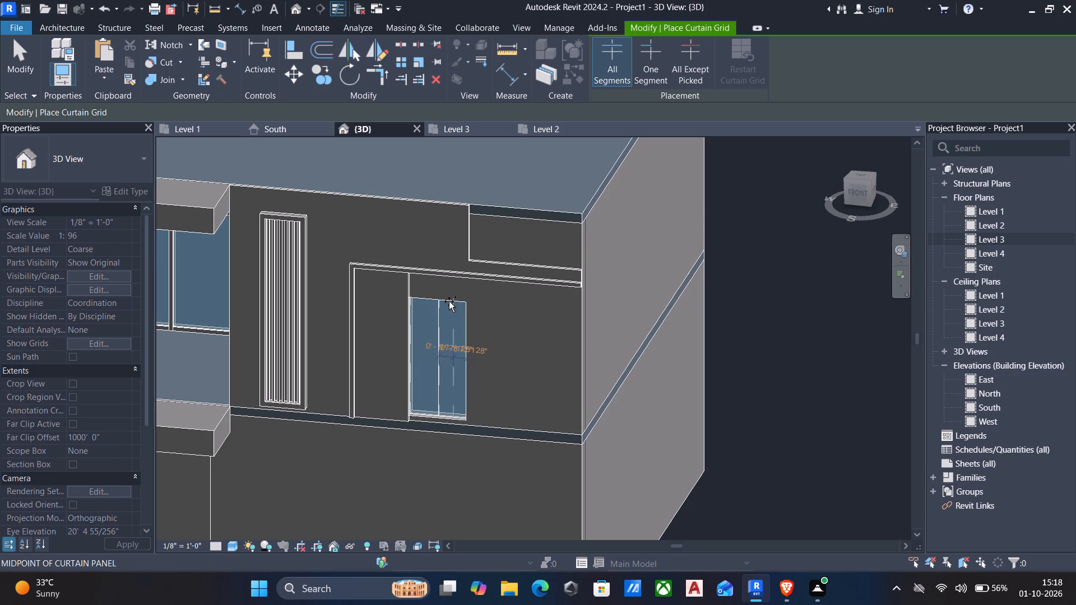
{"action": "key", "text": "Escape"}
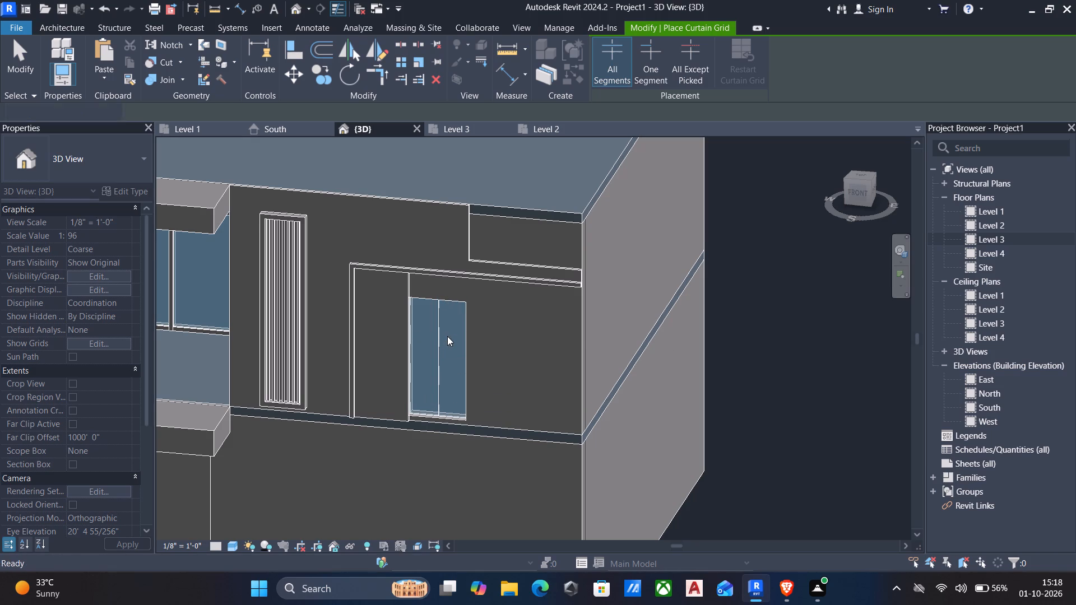
Nudge the vertical grid line away from the projecting panel, to about 1'-9" from the curtain wall's panel-side edge.
{"action": "left_click", "coordinate": [439, 336]}
{"action": "key", "text": "Right"}
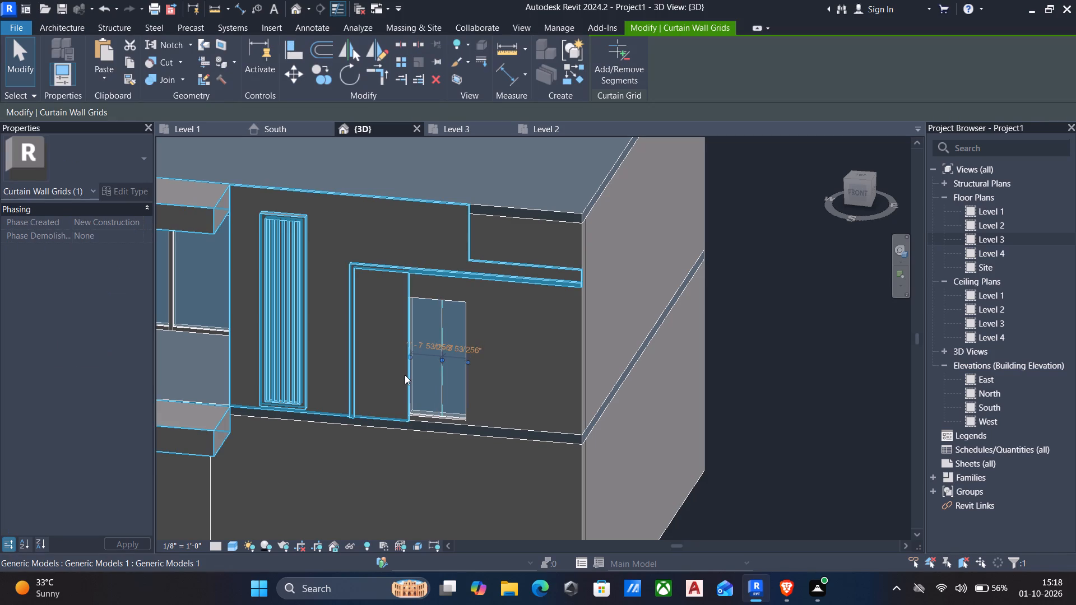
{"action": "key", "text": "Right"}
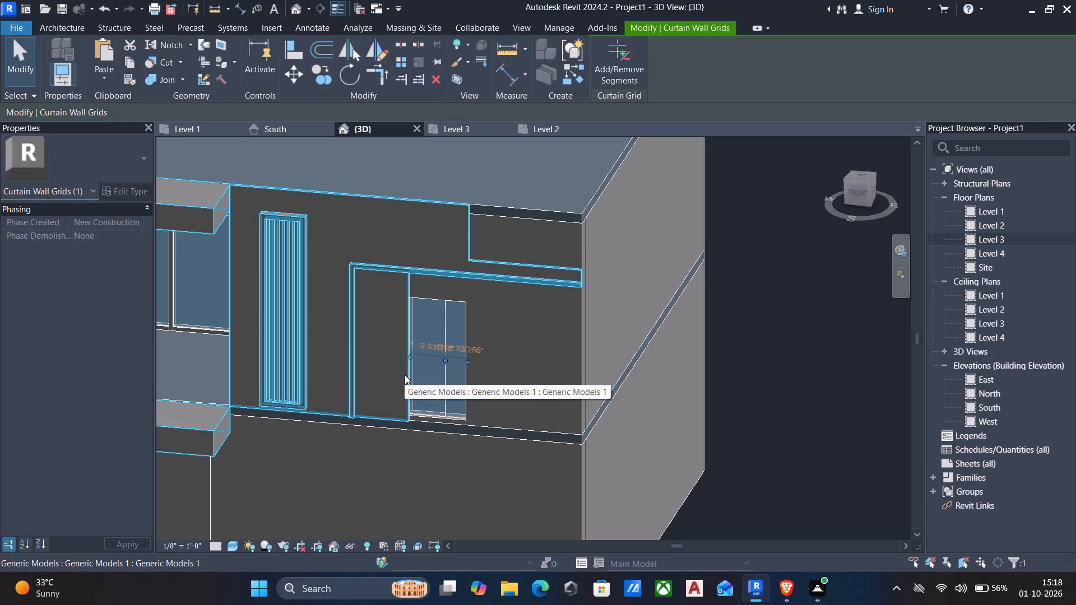
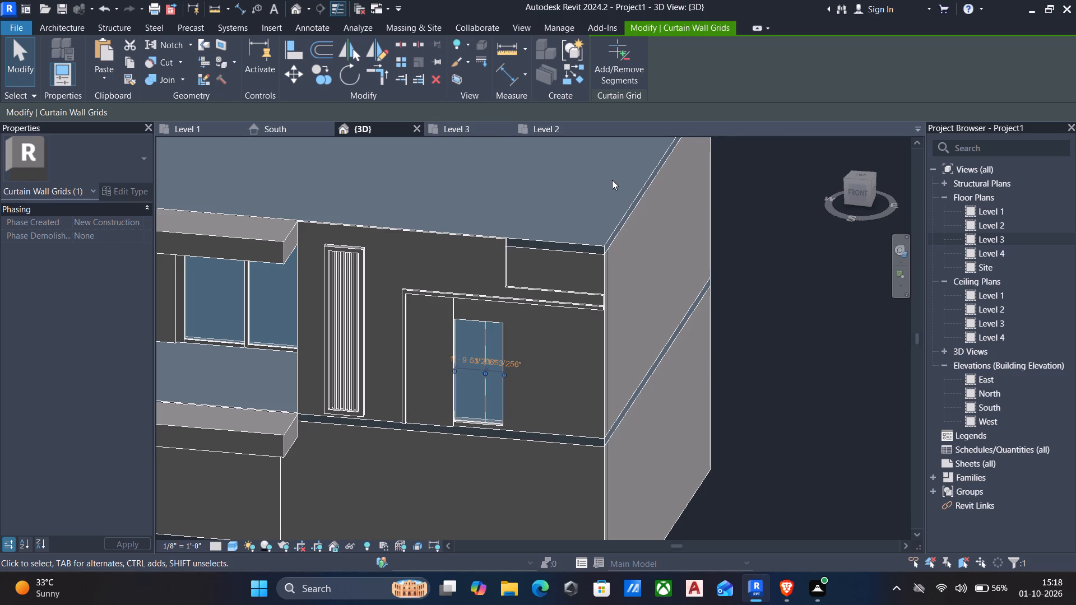
Examine the upper-floor front facade around the narrow curtain wall window, wall trims and roof corner from several angles.
{"action": "middle_click_drag", "start_coordinate": [516, 305], "coordinate": [521, 305]}
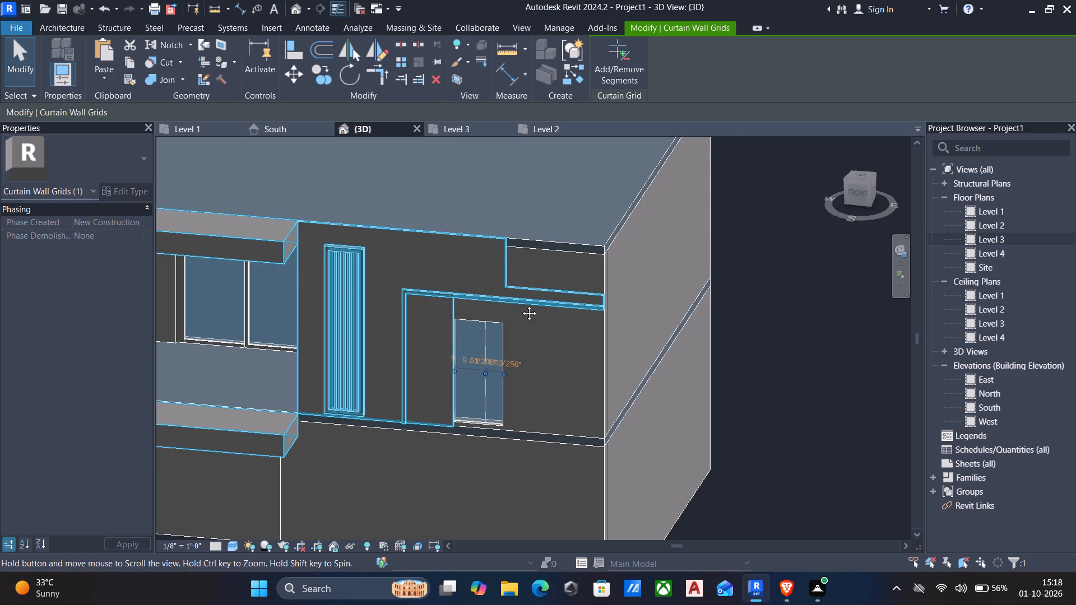
{"action": "middle_click_drag", "start_coordinate": [521, 305], "coordinate": [540, 304]}
{"action": "scroll", "coordinate": [539, 305], "scroll_direction": "up", "scroll_amount": 3}
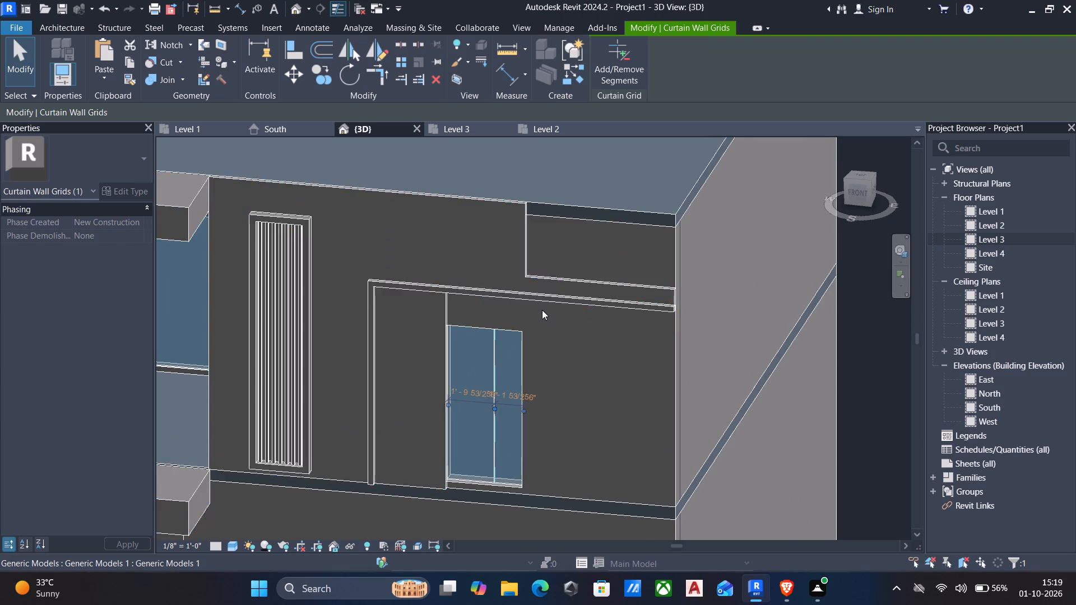
{"action": "scroll", "coordinate": [546, 314], "scroll_direction": "down", "scroll_amount": 3}
{"action": "middle_click_drag", "start_coordinate": [568, 315], "coordinate": [665, 305]}
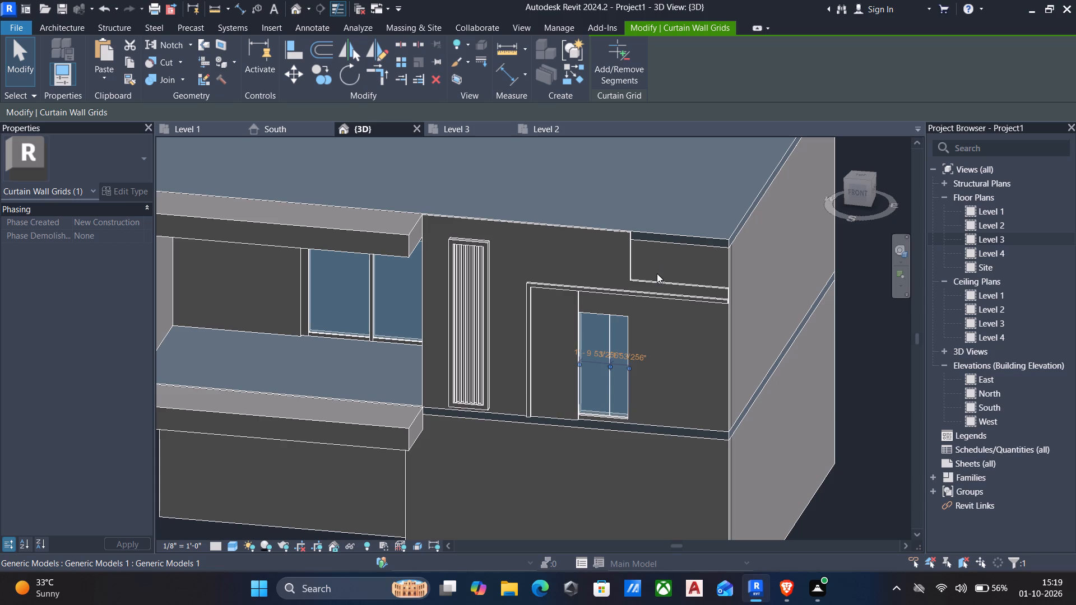
{"action": "scroll", "coordinate": [618, 316], "scroll_direction": "down", "scroll_amount": 1}
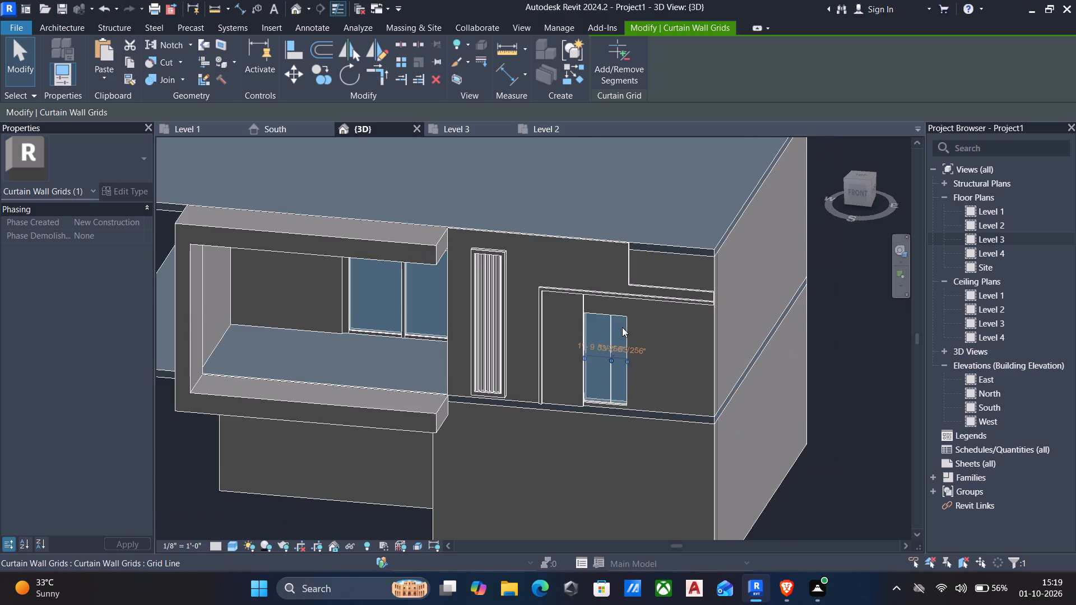
{"action": "middle_click", "coordinate": [623, 327], "text": "shift"}
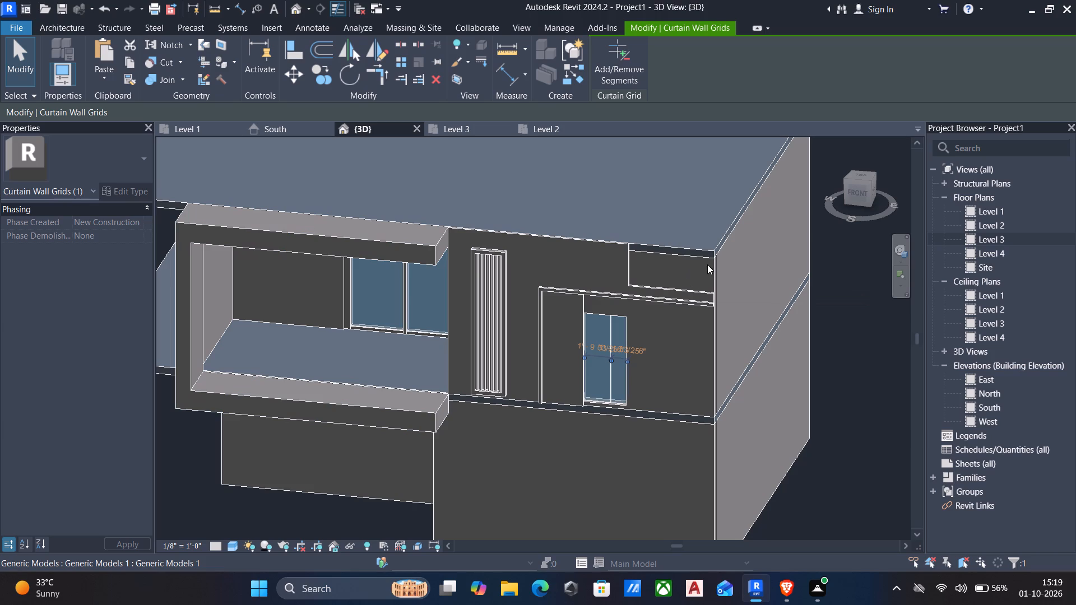
{"action": "middle_click_drag", "start_coordinate": [716, 263], "coordinate": [745, 294]}
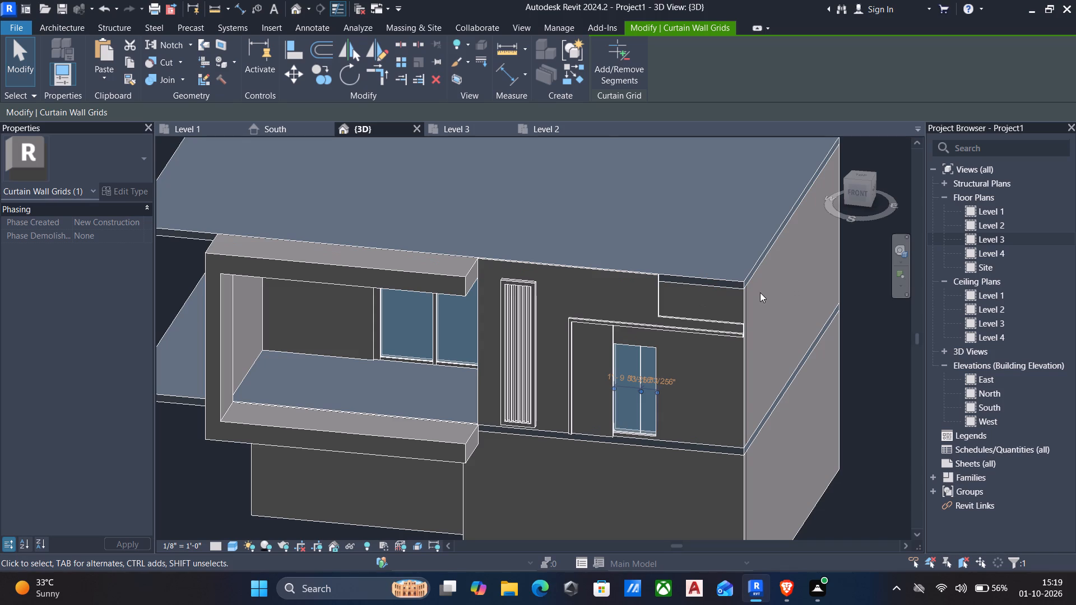
{"action": "scroll", "coordinate": [773, 300], "scroll_direction": "down", "scroll_amount": 1}
{"action": "middle_click_drag", "start_coordinate": [777, 298], "coordinate": [688, 320], "text": "shift"}
{"action": "scroll", "coordinate": [685, 317], "scroll_direction": "up", "scroll_amount": 3}
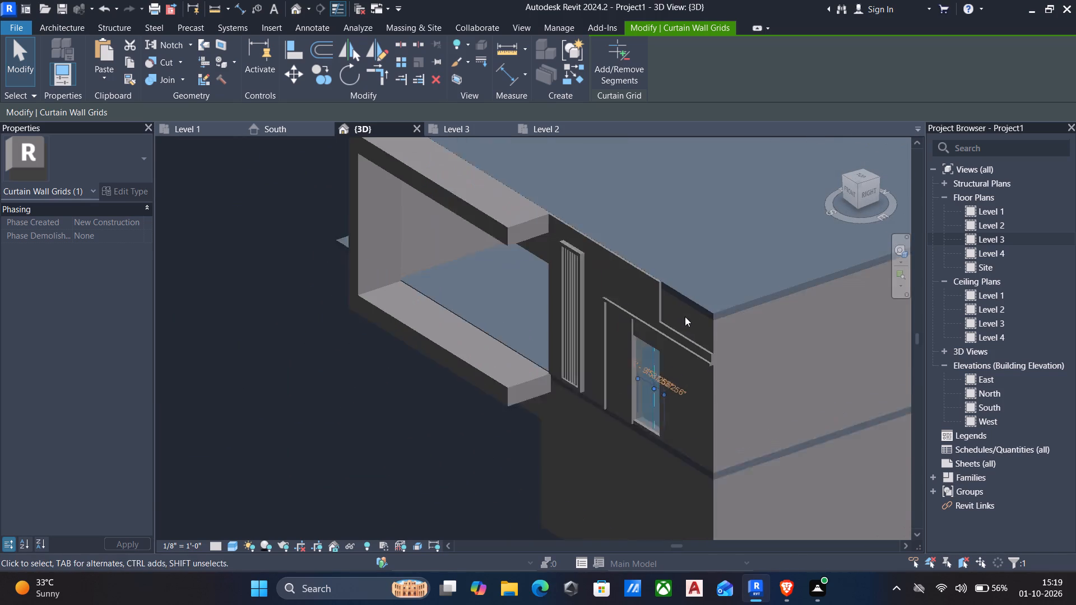
{"action": "scroll", "coordinate": [667, 304], "scroll_direction": "up", "scroll_amount": 3}
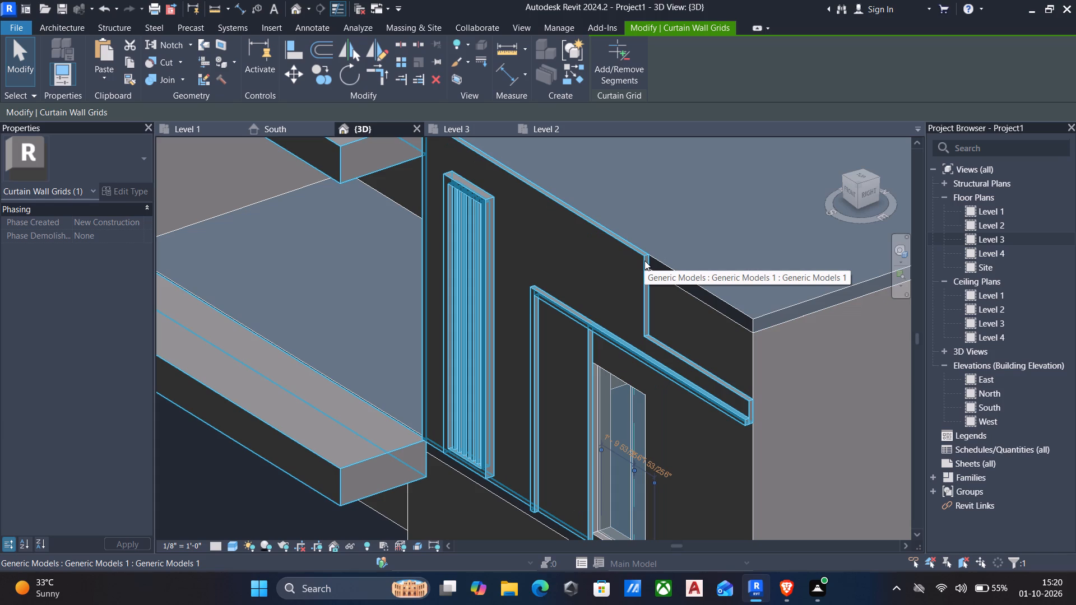
{"action": "scroll", "coordinate": [642, 265], "scroll_direction": "down", "scroll_amount": 3}
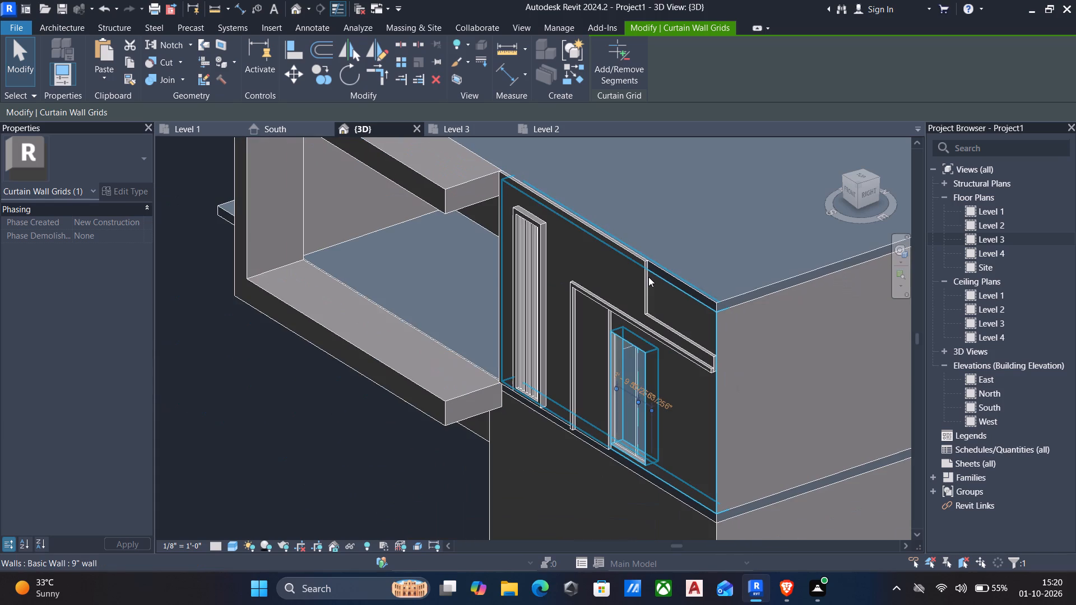
{"action": "middle_click_drag", "start_coordinate": [650, 276], "coordinate": [735, 263], "text": "shift"}
{"action": "scroll", "coordinate": [699, 220], "scroll_direction": "up", "scroll_amount": 1}
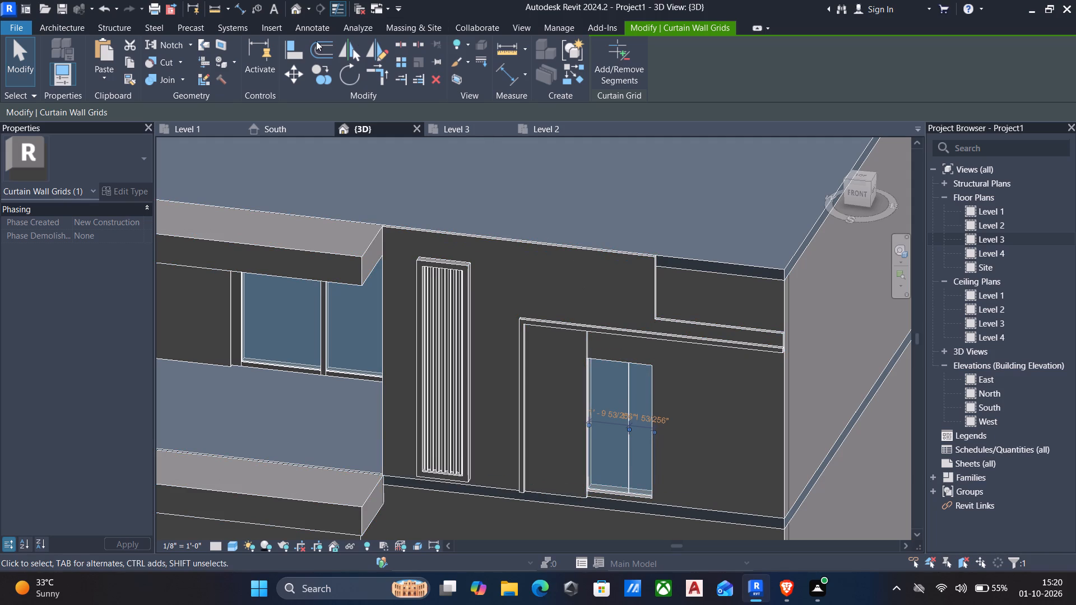
Add a horizontal curtain grid line across the narrow upper-floor curtain wall, about 4' 7 3/4" below its top edge.
{"action": "left_click", "coordinate": [62, 28]}
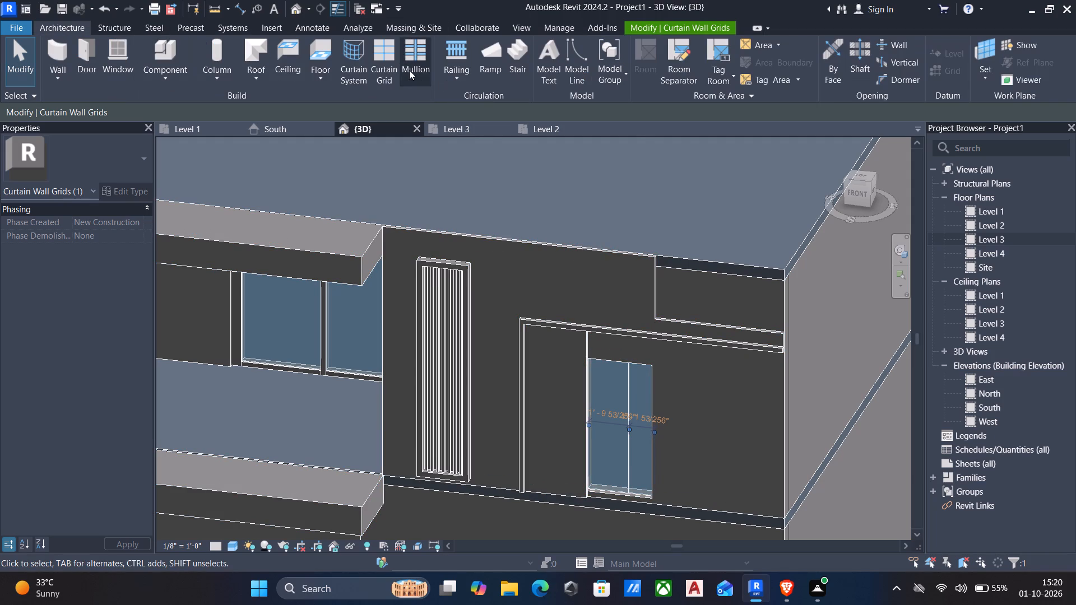
{"action": "left_click", "coordinate": [379, 51]}
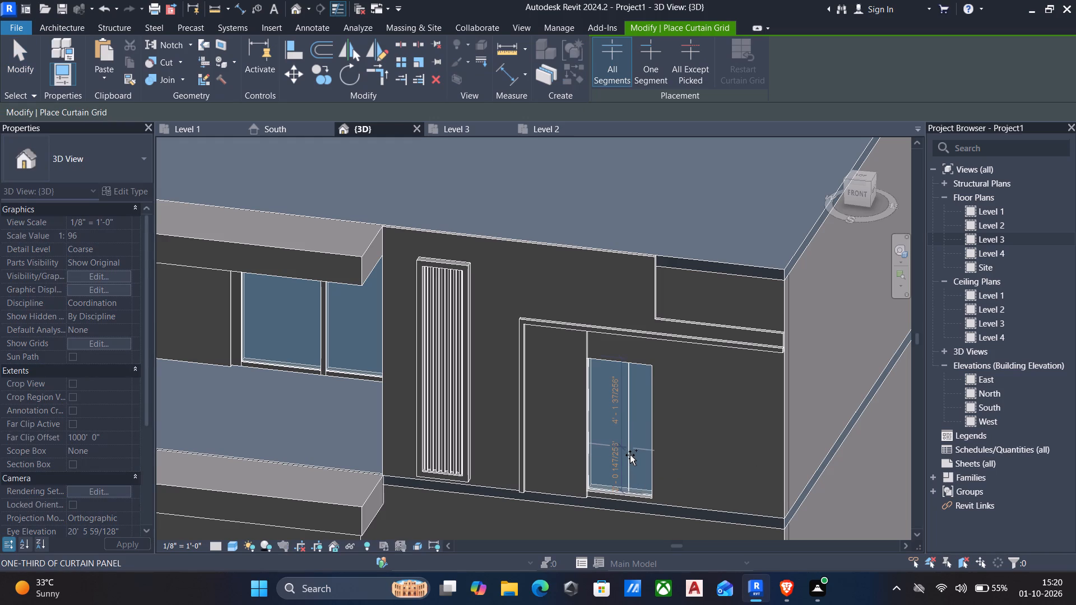
{"action": "left_click", "coordinate": [632, 464]}
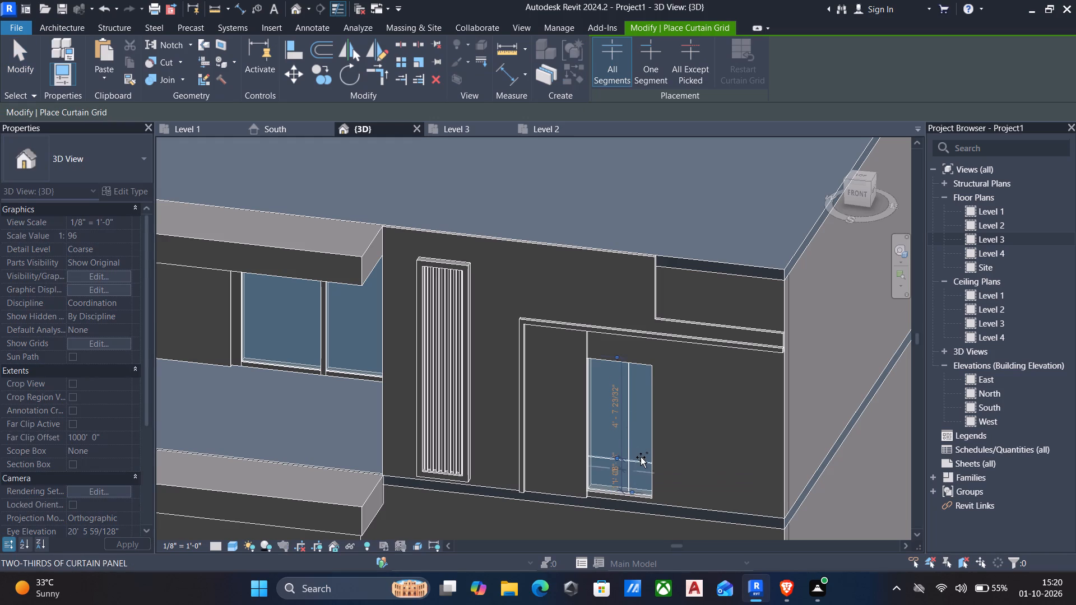
{"action": "key", "text": "Escape"}
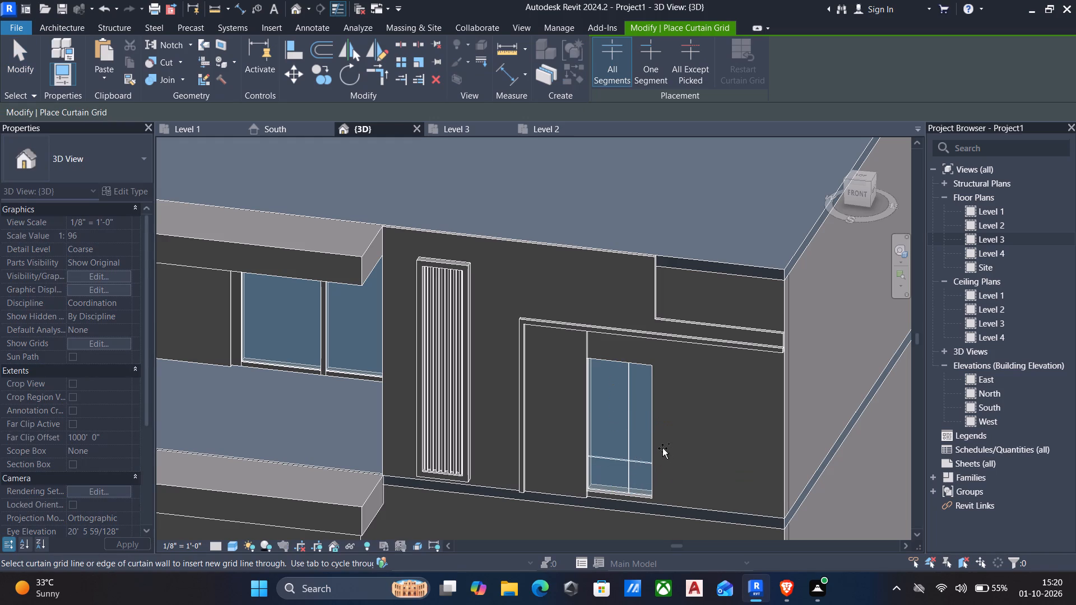
{"action": "key", "text": "Escape"}
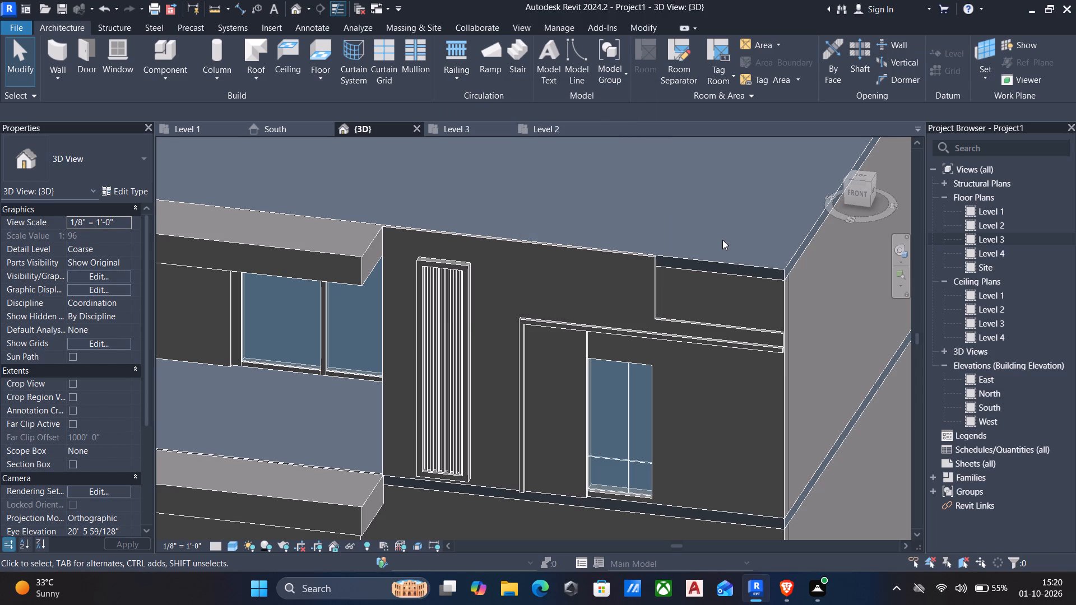
Examine the gridded window, the facade trims and the roof edge at the building corner from several angles.
{"action": "middle_click_drag", "start_coordinate": [754, 235], "coordinate": [683, 250], "text": "shift"}
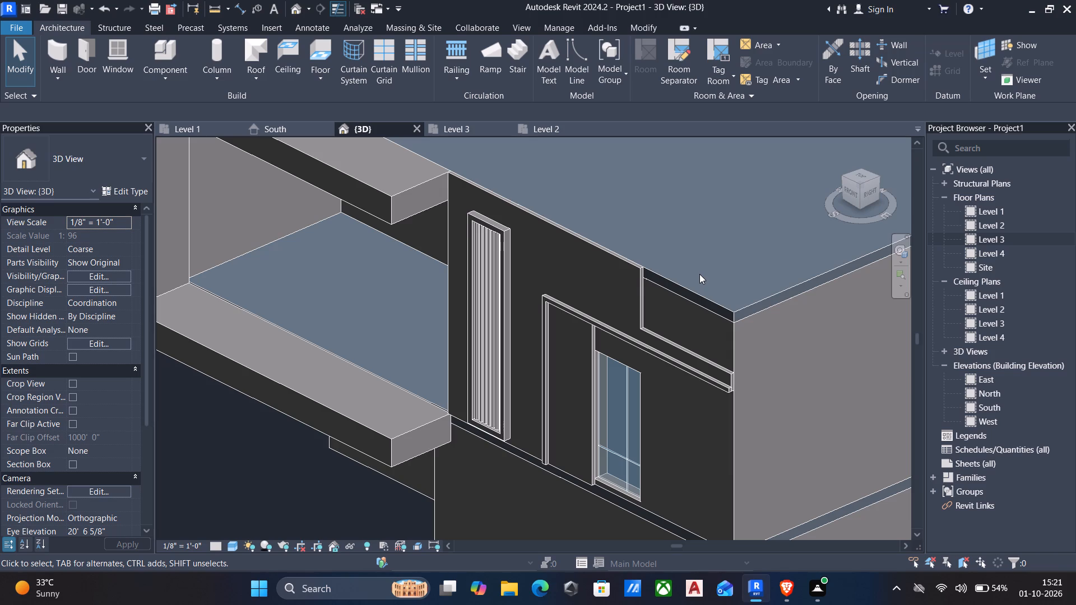
{"action": "scroll", "coordinate": [684, 290], "scroll_direction": "up", "scroll_amount": 2}
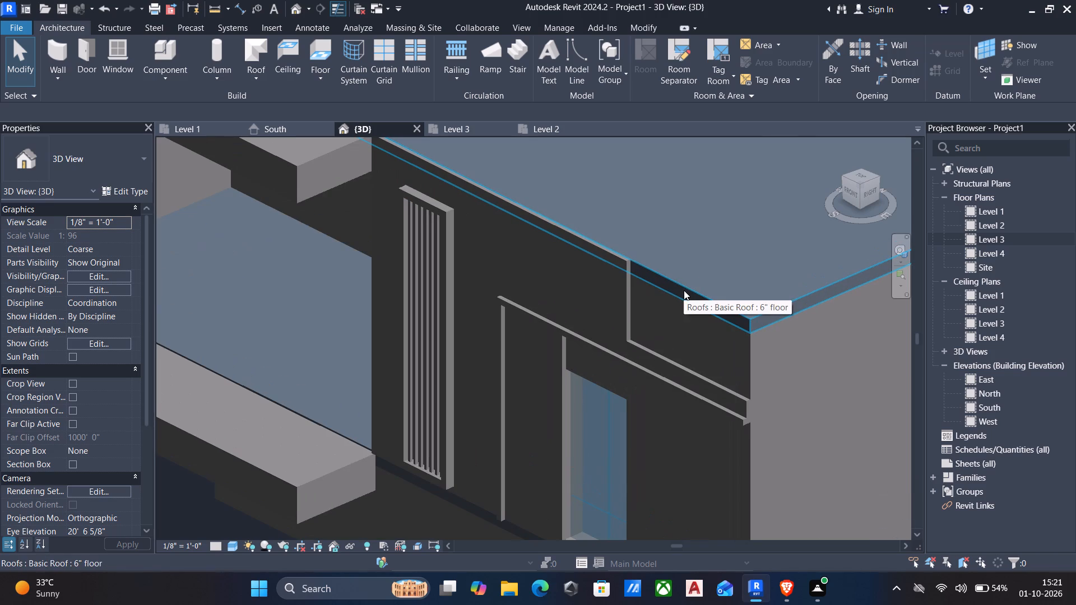
{"action": "middle_click_drag", "start_coordinate": [686, 296], "coordinate": [757, 293]}
{"action": "scroll", "coordinate": [755, 295], "scroll_direction": "down", "scroll_amount": 2}
{"action": "middle_click_drag", "start_coordinate": [755, 295], "coordinate": [734, 301]}
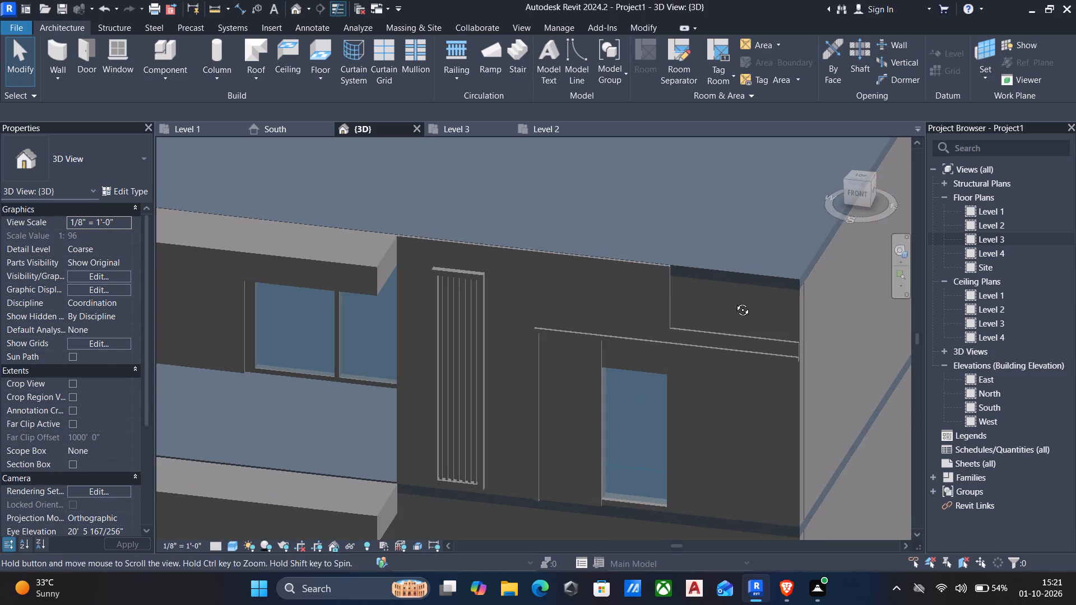
{"action": "middle_click_drag", "start_coordinate": [734, 301], "coordinate": [663, 315]}
{"action": "scroll", "coordinate": [729, 303], "scroll_direction": "up", "scroll_amount": 1, "text": "shift"}
{"action": "scroll", "coordinate": [671, 313], "scroll_direction": "down", "scroll_amount": 1}
{"action": "middle_click_drag", "start_coordinate": [676, 312], "coordinate": [672, 271]}
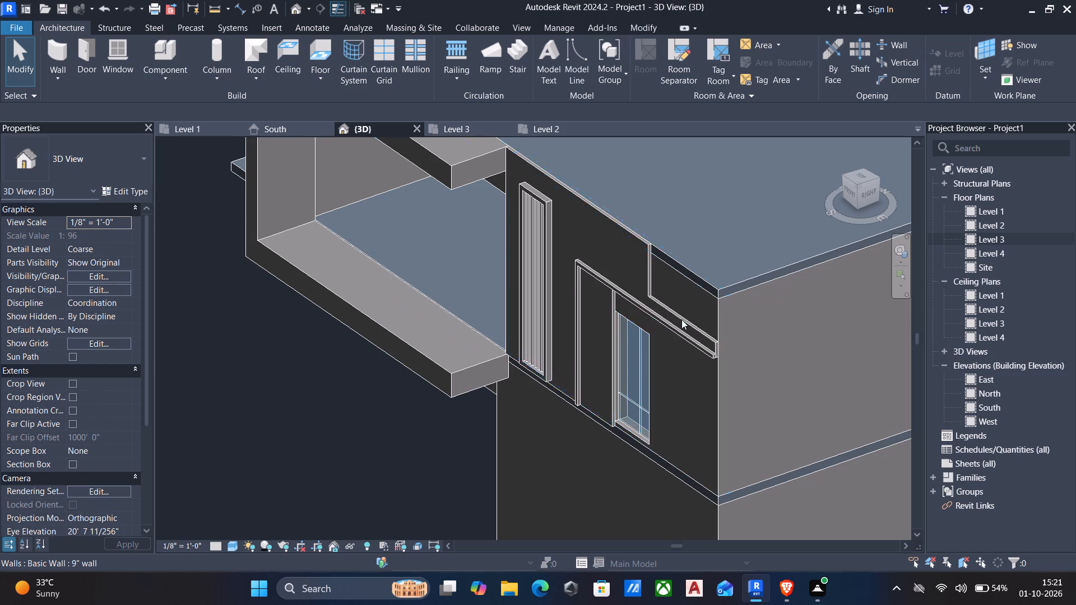
{"action": "middle_click_drag", "start_coordinate": [689, 302], "coordinate": [715, 296]}
{"action": "middle_click_drag", "start_coordinate": [715, 296], "coordinate": [743, 296], "text": "shift"}
{"action": "scroll", "coordinate": [733, 295], "scroll_direction": "up", "scroll_amount": 3}
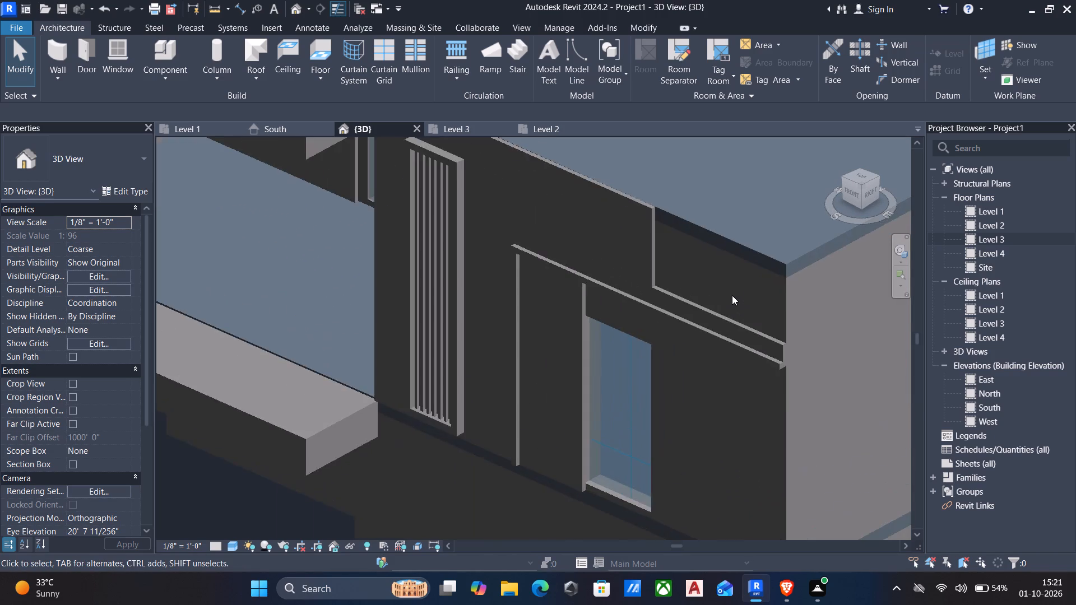
{"action": "middle_click_drag", "start_coordinate": [731, 295], "coordinate": [688, 317], "text": "shift"}
{"action": "middle_click_drag", "start_coordinate": [680, 325], "coordinate": [751, 309], "text": "shift"}
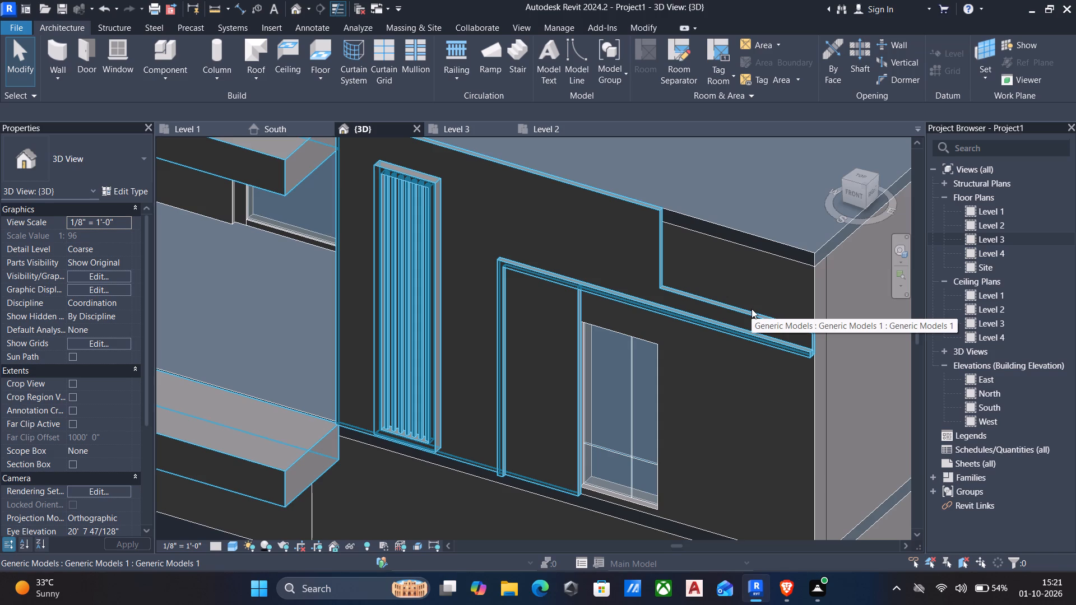
{"action": "scroll", "coordinate": [752, 328], "scroll_direction": "down", "scroll_amount": 3}
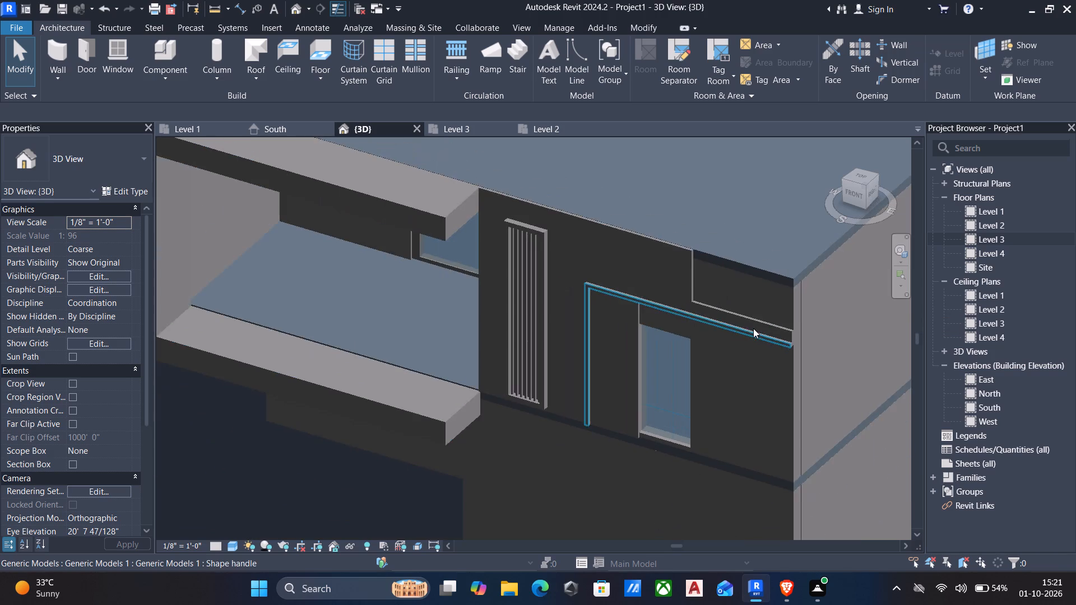
{"action": "middle_click_drag", "start_coordinate": [740, 332], "coordinate": [632, 322]}
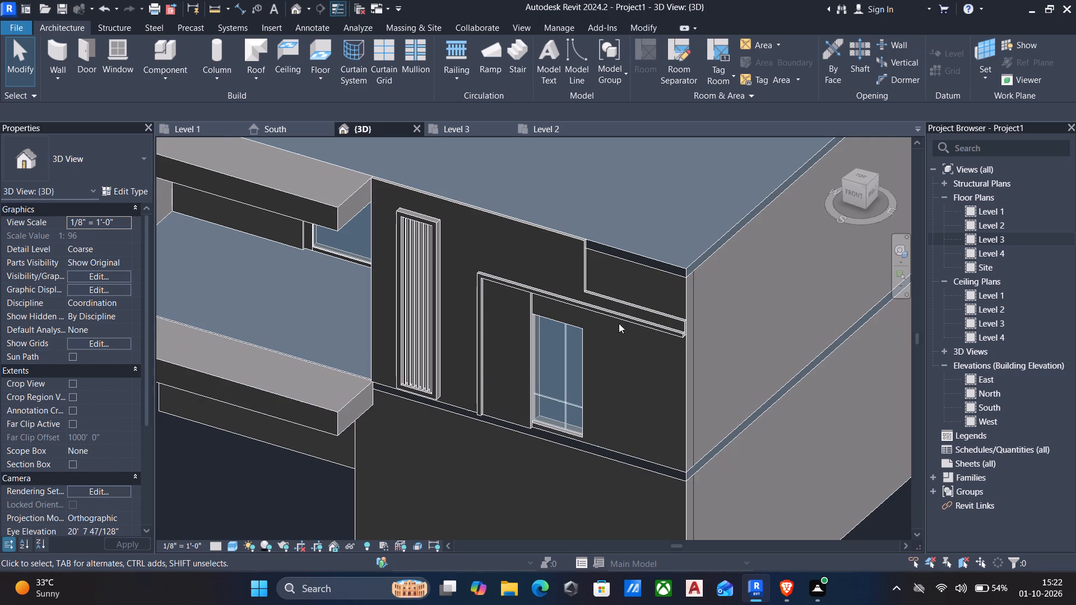
Place 2.5" x 5" rectangular mullions on all grid lines of the narrow upper-floor curtain wall.
{"action": "left_click", "coordinate": [422, 49]}
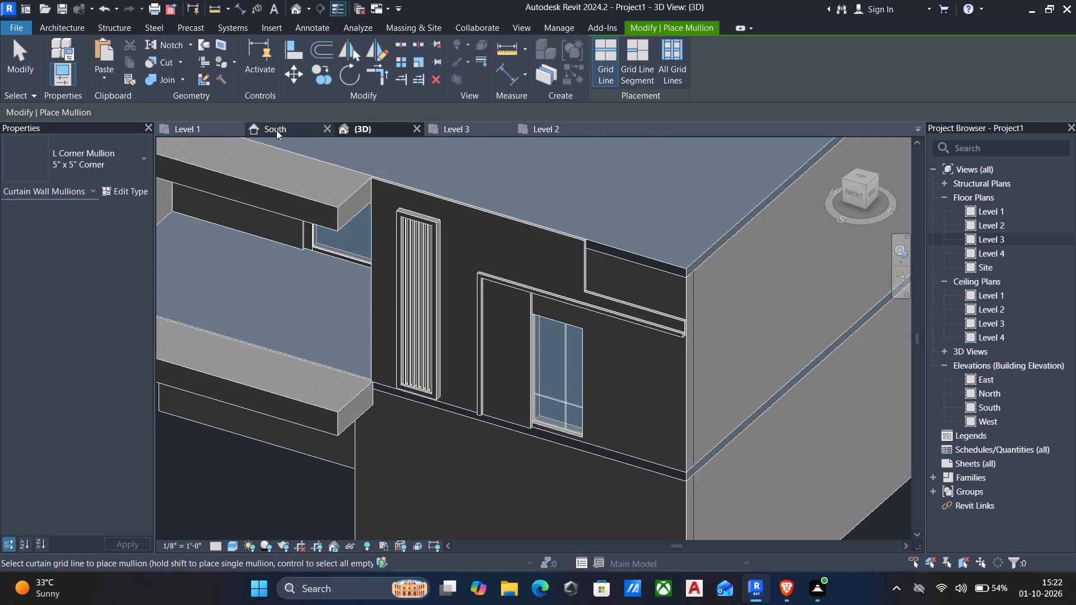
{"action": "left_click", "coordinate": [134, 156]}
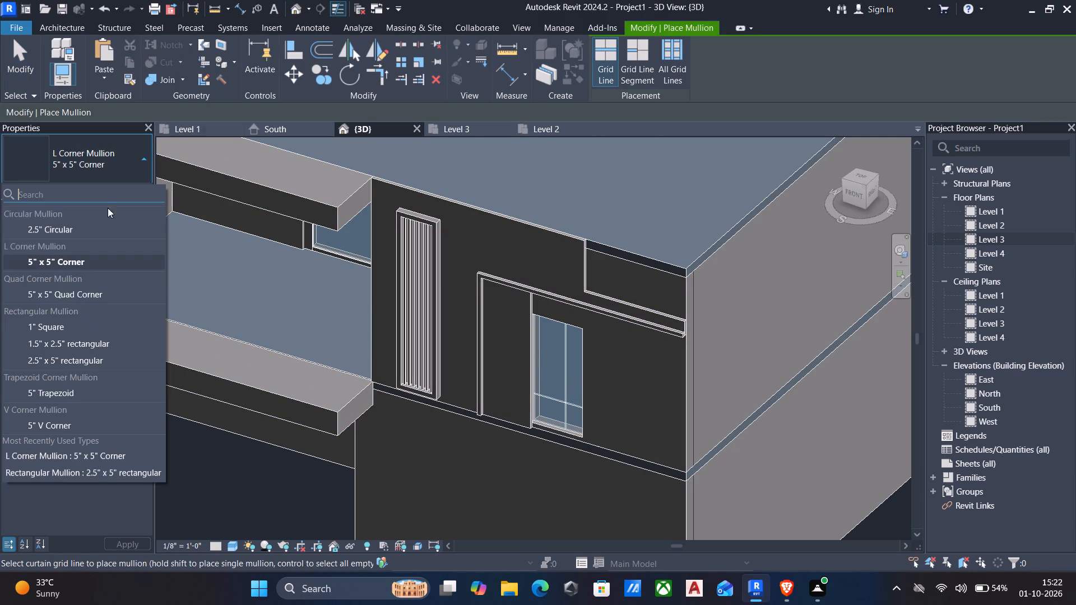
{"action": "left_click", "coordinate": [62, 358]}
{"action": "scroll", "coordinate": [674, 56], "scroll_direction": "up", "scroll_amount": 1}
{"action": "left_click", "coordinate": [674, 56]}
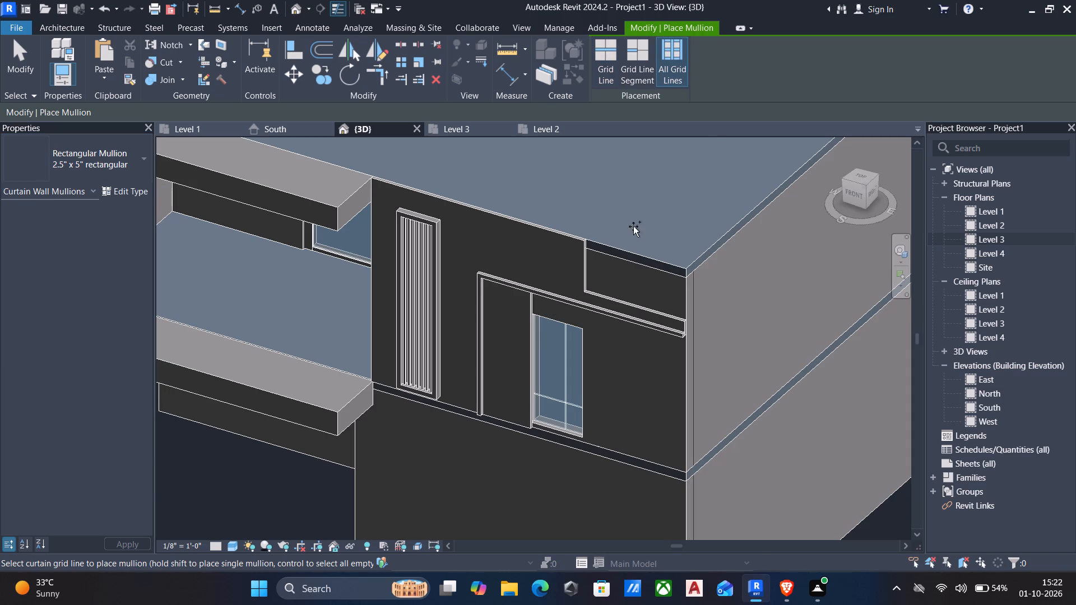
{"action": "left_click", "coordinate": [568, 370]}
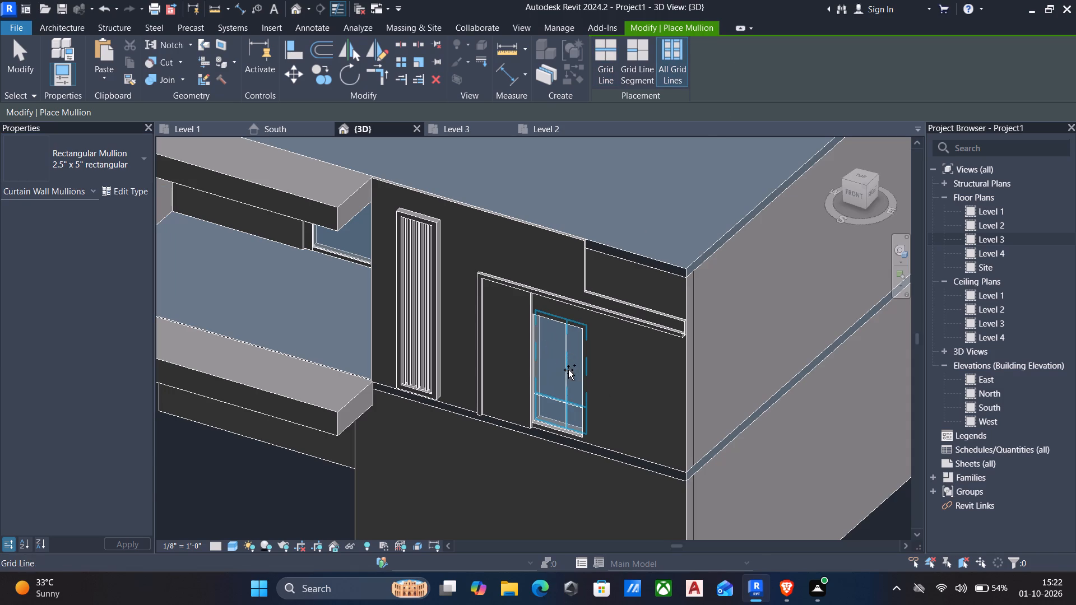
{"action": "key", "text": "Escape"}
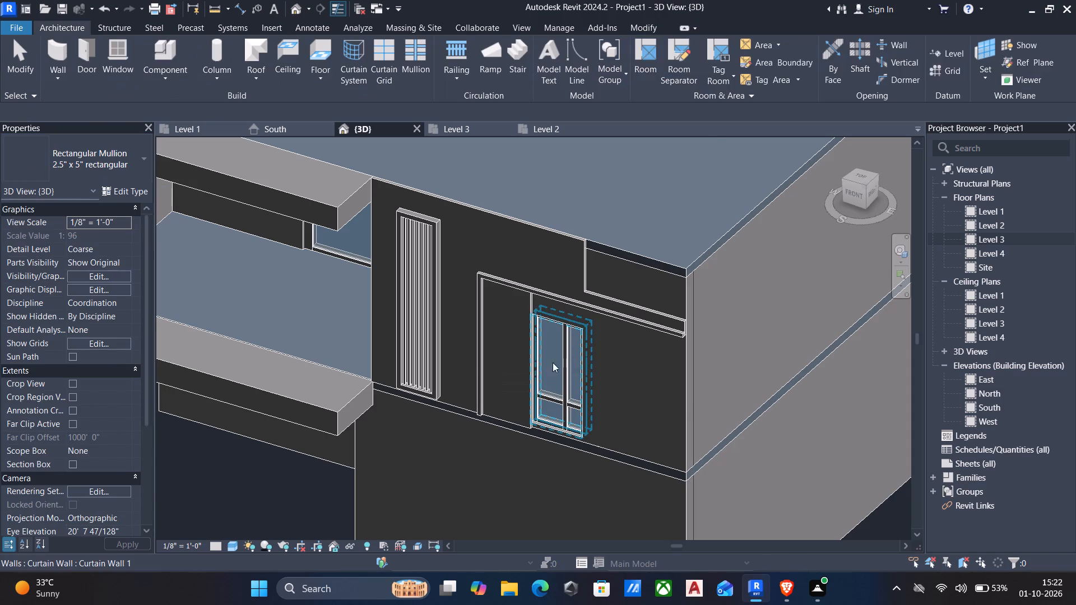
Delete the short vertical mullion between the two lower panes of the curtain wall window.
{"action": "middle_click_drag", "start_coordinate": [598, 366], "coordinate": [677, 351], "text": "shift"}
{"action": "scroll", "coordinate": [629, 394], "scroll_direction": "up", "scroll_amount": 2}
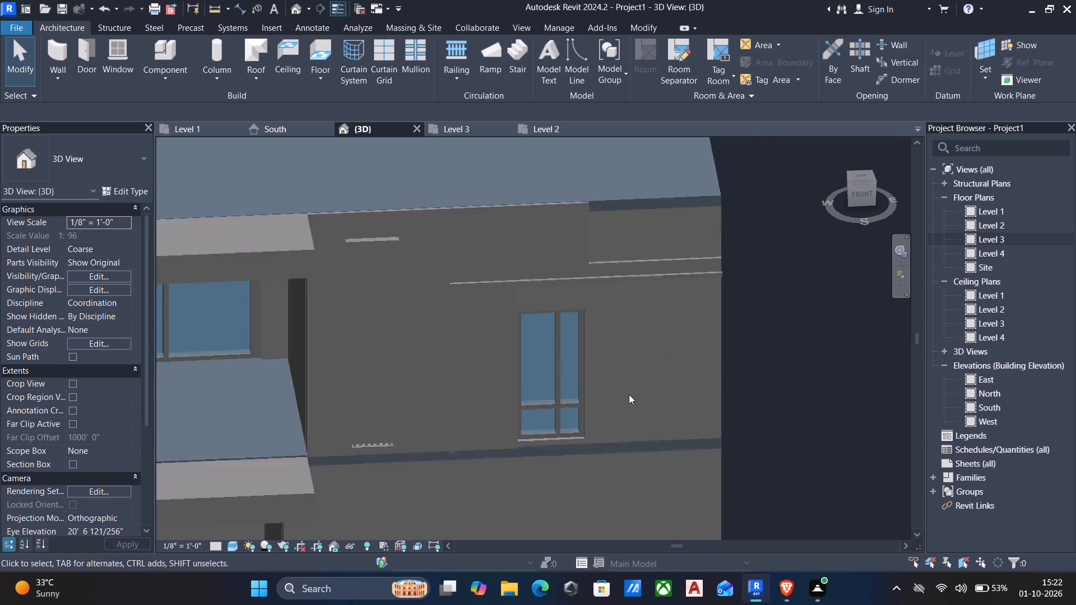
{"action": "scroll", "coordinate": [629, 394], "scroll_direction": "up", "scroll_amount": 2}
{"action": "scroll", "coordinate": [582, 364], "scroll_direction": "up", "scroll_amount": 1}
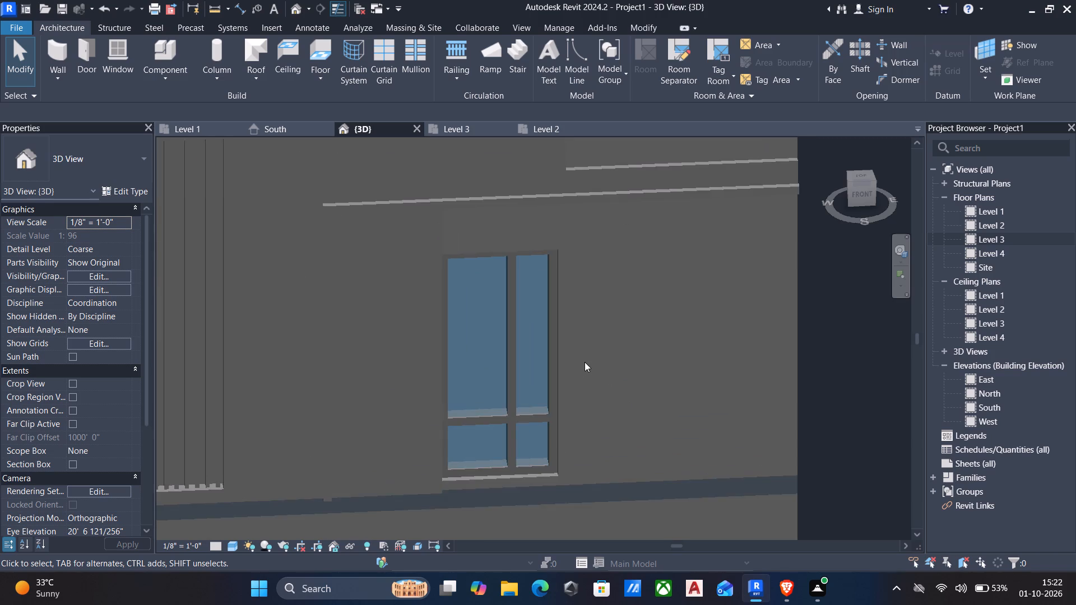
{"action": "middle_click_drag", "start_coordinate": [607, 360], "coordinate": [680, 367]}
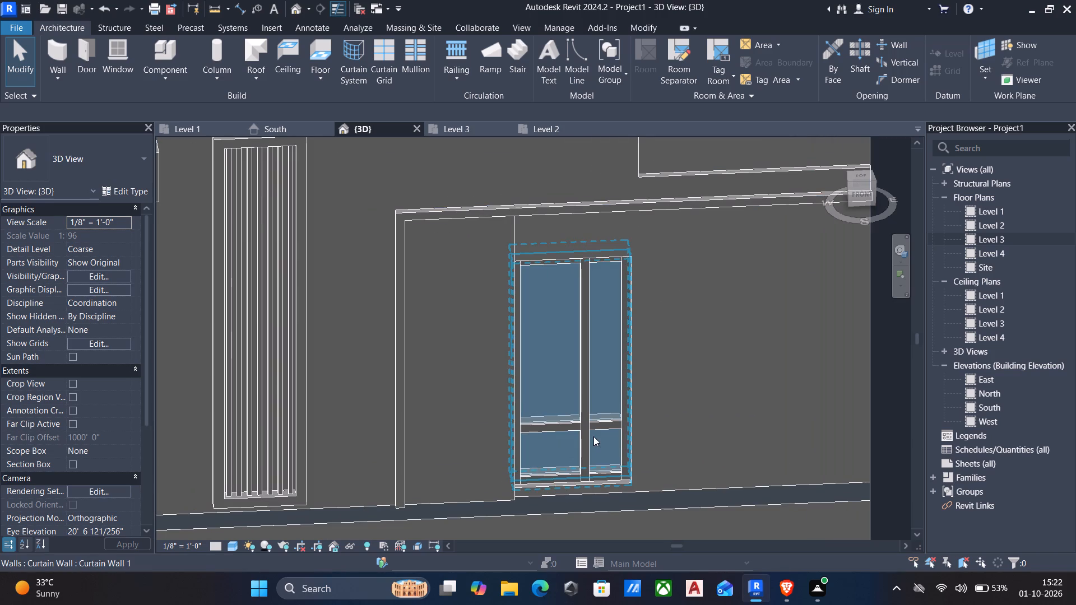
{"action": "key", "text": "Escape"}
{"action": "left_click", "coordinate": [586, 438]}
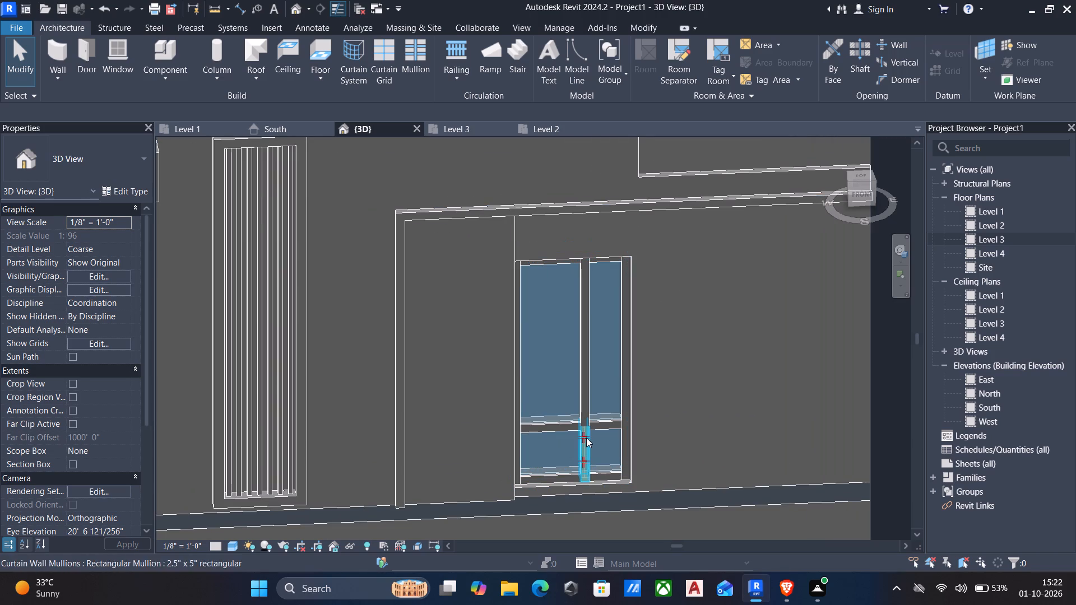
{"action": "key", "text": "Delete"}
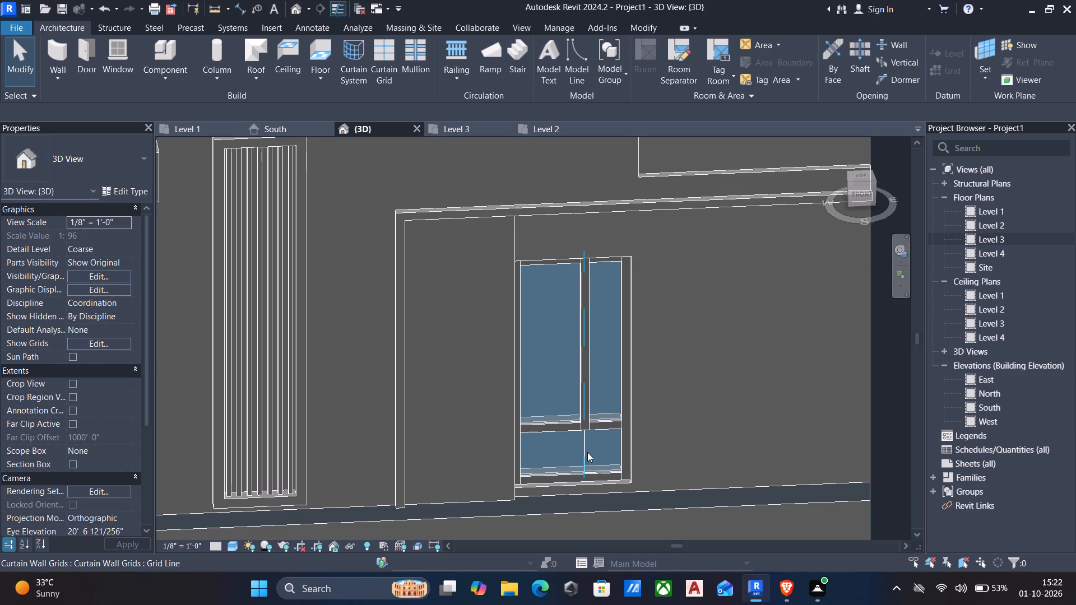
Delete the vertical curtain grid line that divides the window, together with its upper mullion.
{"action": "left_click", "coordinate": [585, 456]}
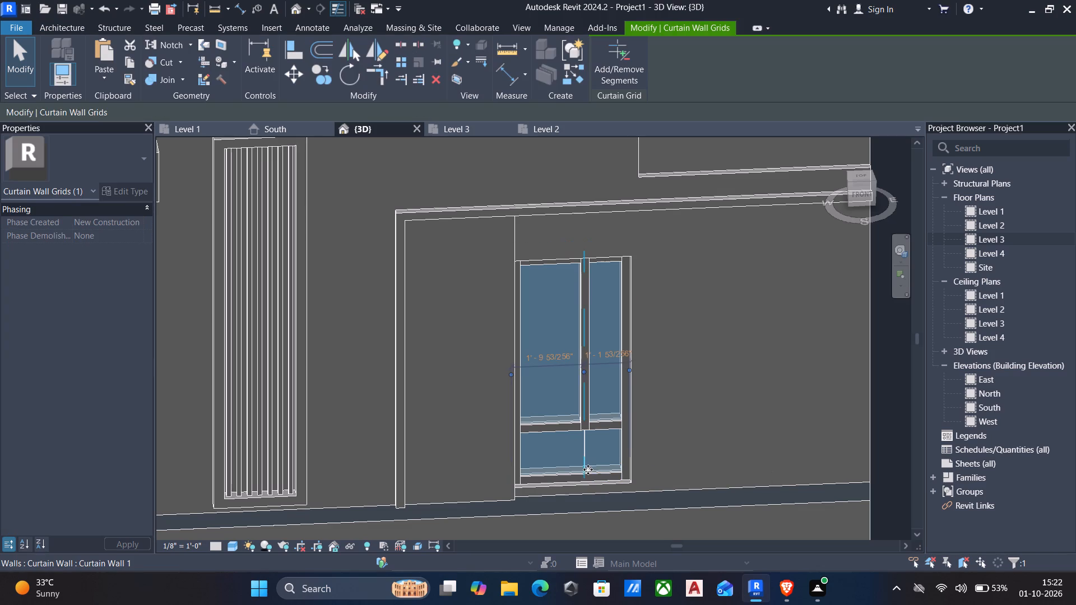
{"action": "key", "text": "Delete"}
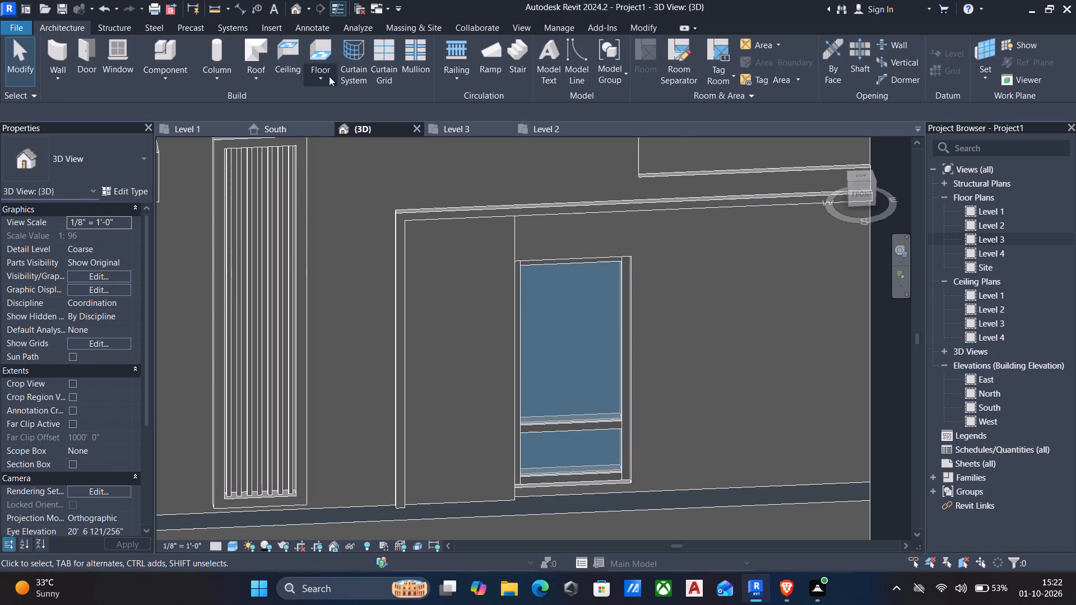
Add a one-segment vertical curtain grid line in the window's upper pane only, about 1'-11" from its left edge.
{"action": "left_click", "coordinate": [386, 53]}
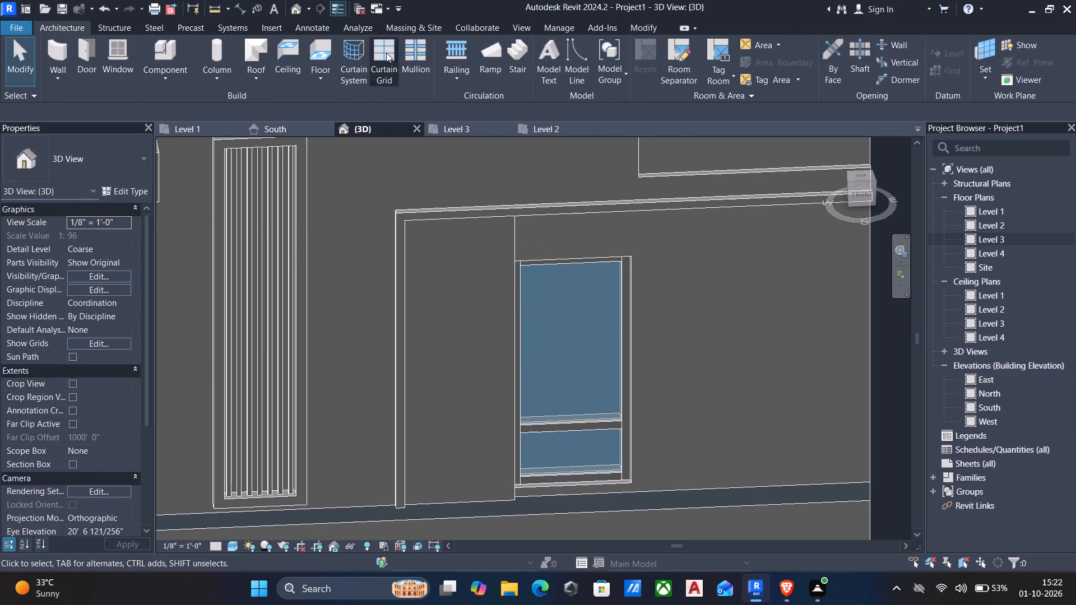
{"action": "left_click", "coordinate": [653, 50]}
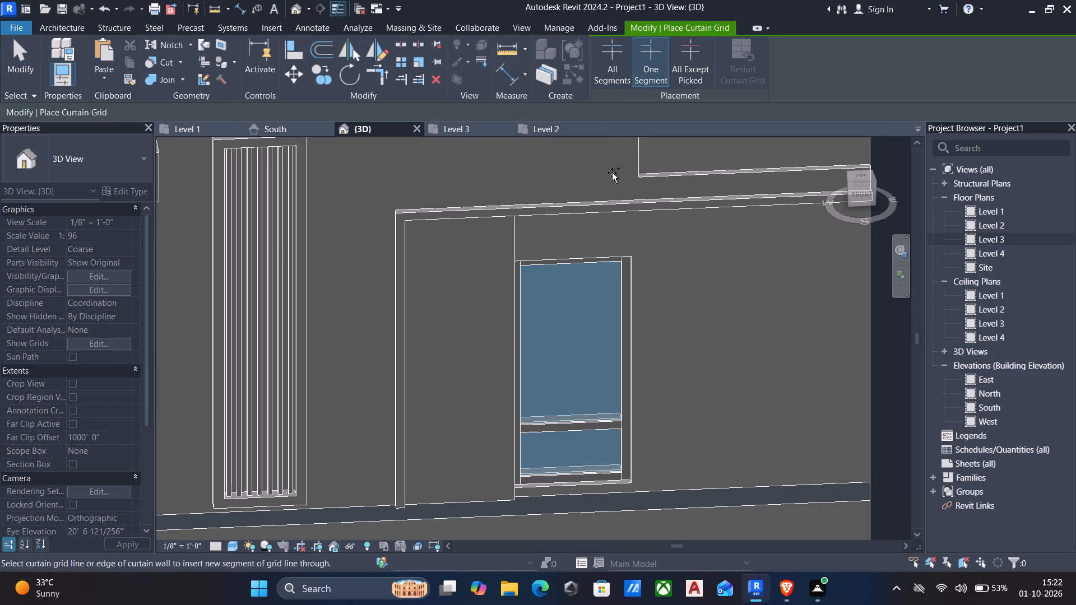
{"action": "left_click", "coordinate": [595, 266]}
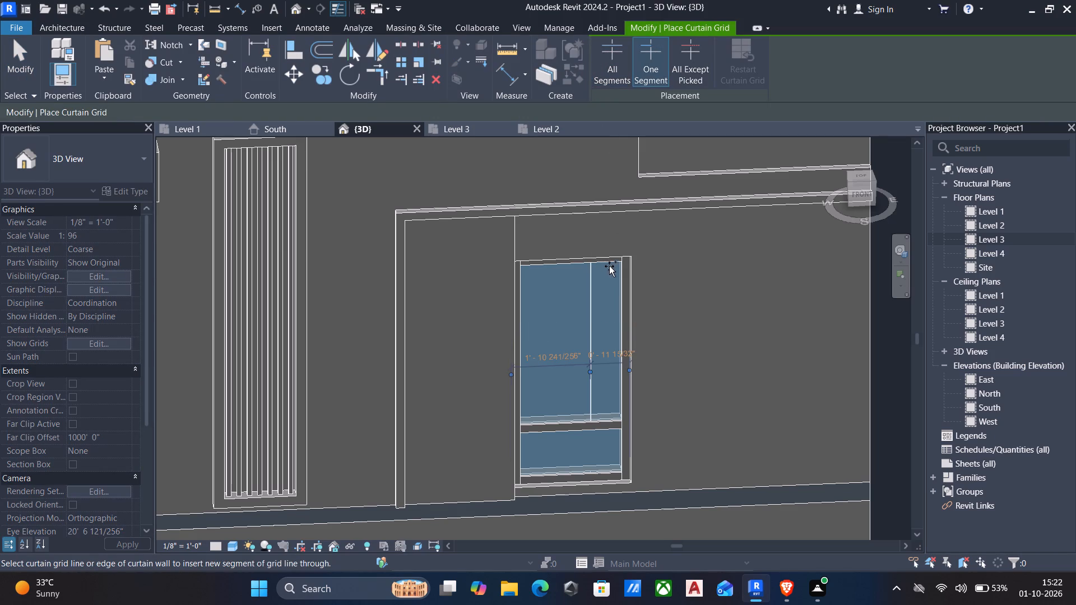
{"action": "key", "text": "Escape"}
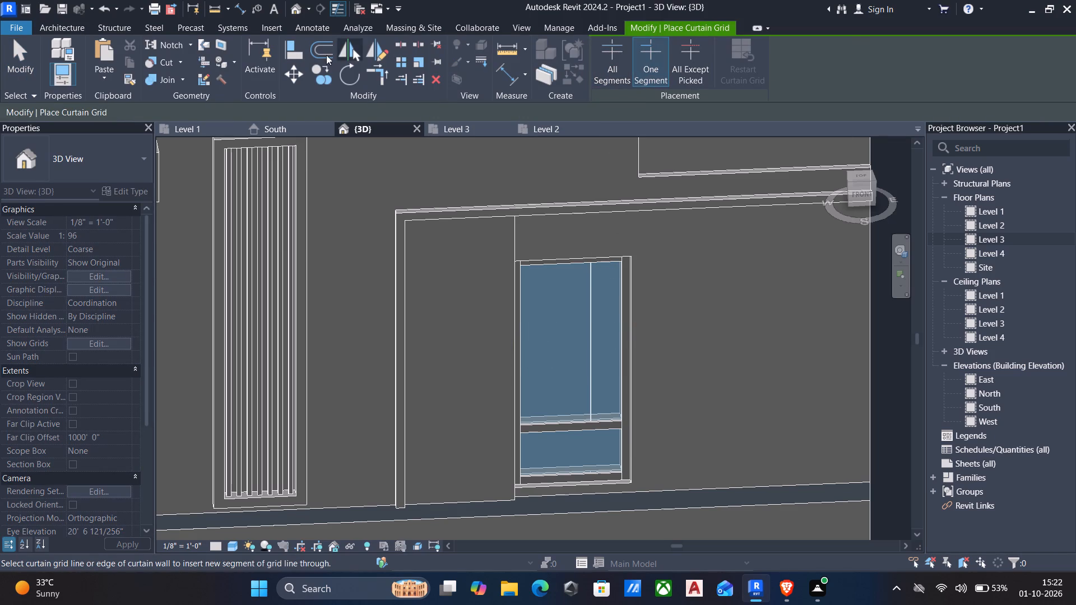
Place a 2.5" x 5" rectangular mullion on the vertical grid line in the window's upper pane.
{"action": "left_click", "coordinate": [77, 27]}
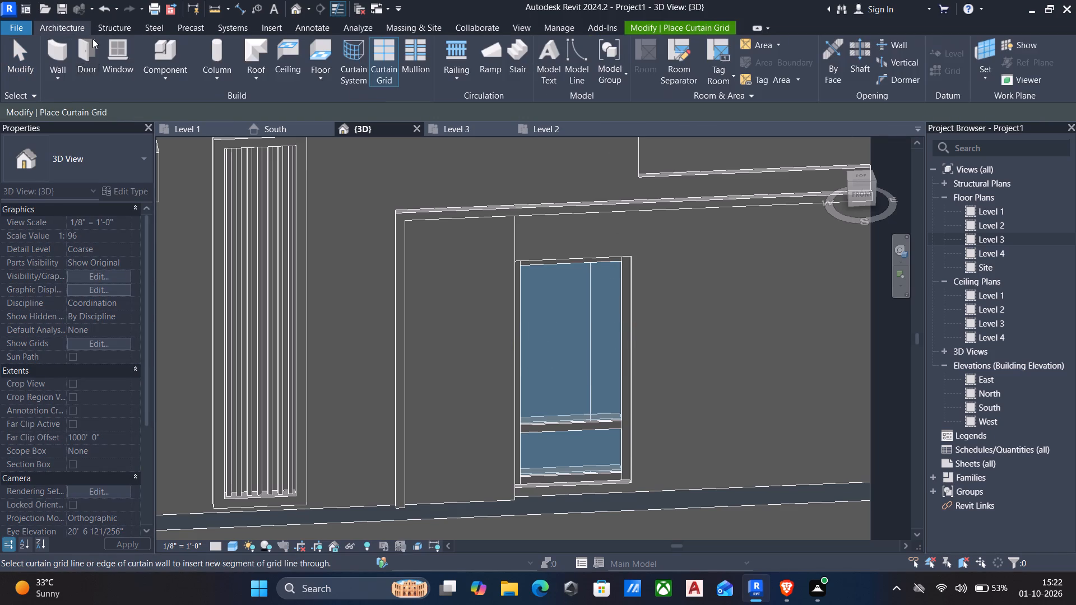
{"action": "left_click", "coordinate": [417, 54]}
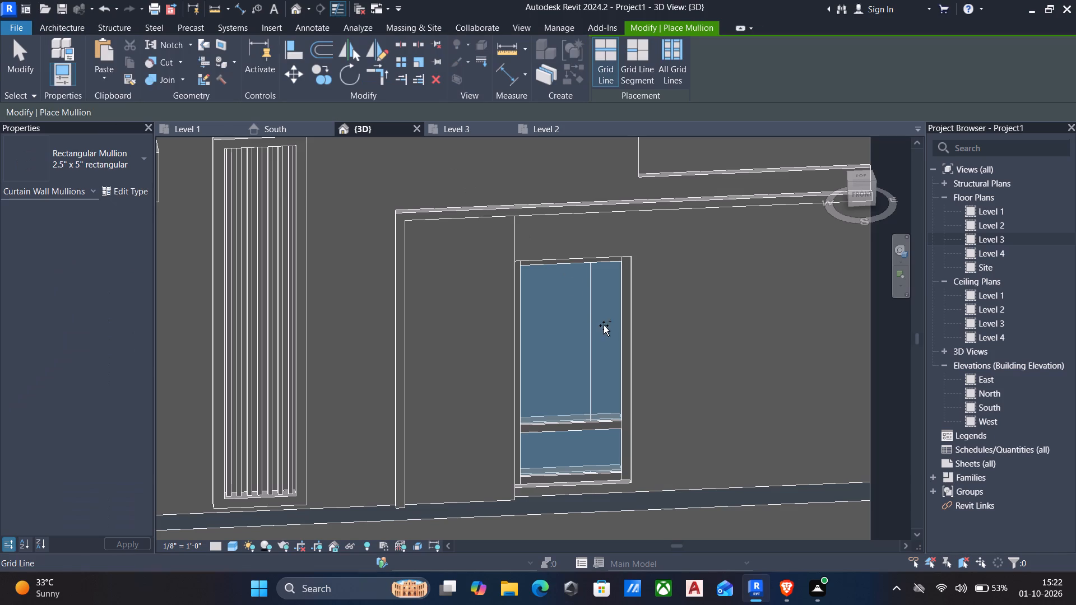
{"action": "left_click", "coordinate": [588, 311]}
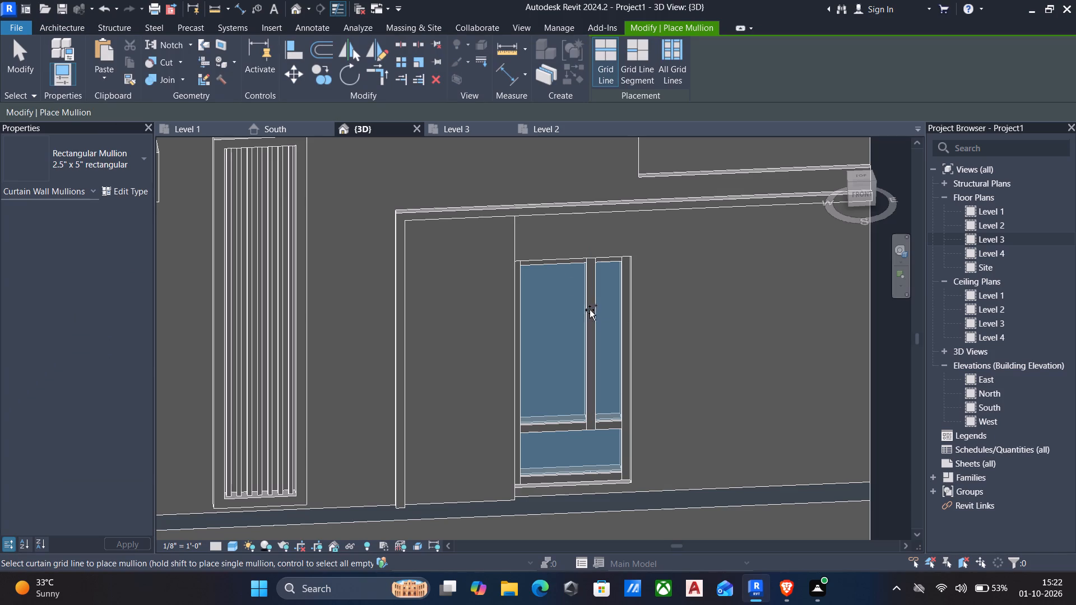
{"action": "key", "text": "Escape"}
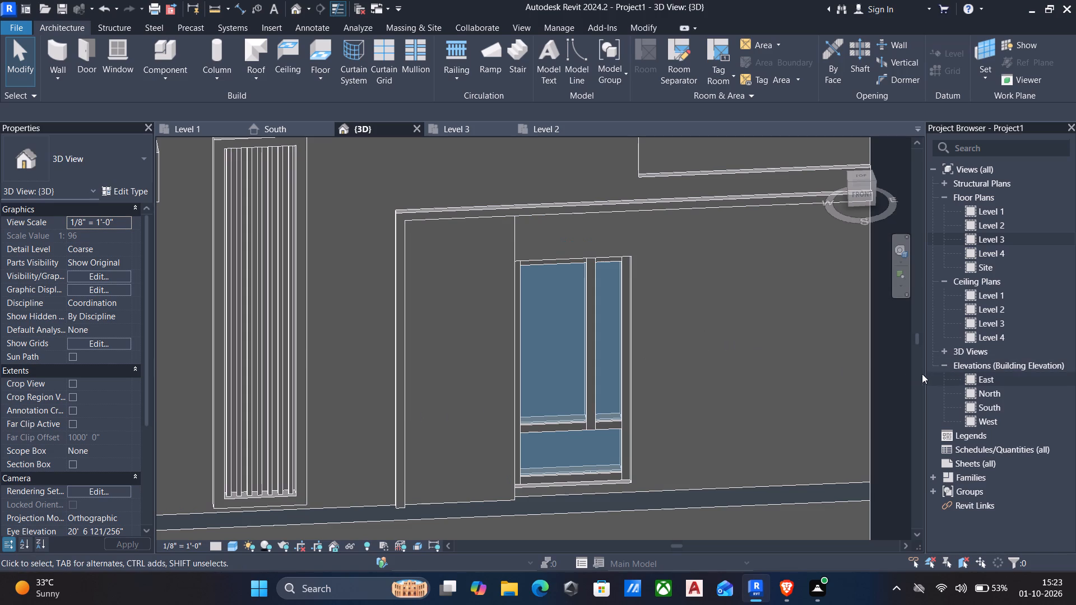
Examine the divided window, the facade trims and the roof edge at the building corner from several angles.
{"action": "middle_click_drag", "start_coordinate": [861, 393], "coordinate": [639, 380], "text": "shift"}
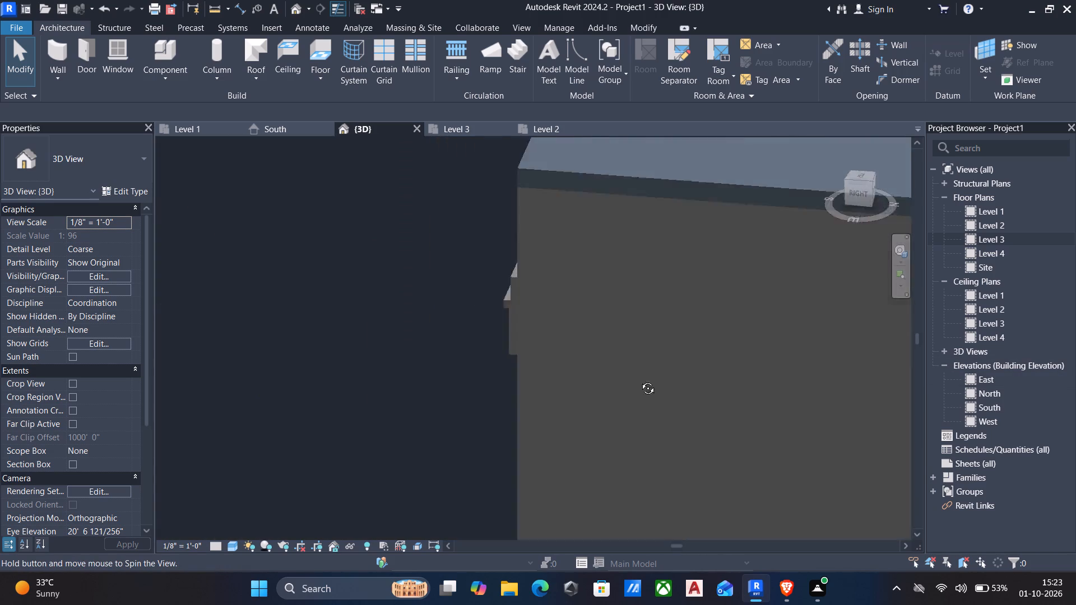
{"action": "middle_click_drag", "start_coordinate": [639, 380], "coordinate": [811, 379], "text": "shift"}
{"action": "scroll", "coordinate": [743, 336], "scroll_direction": "down", "scroll_amount": 2}
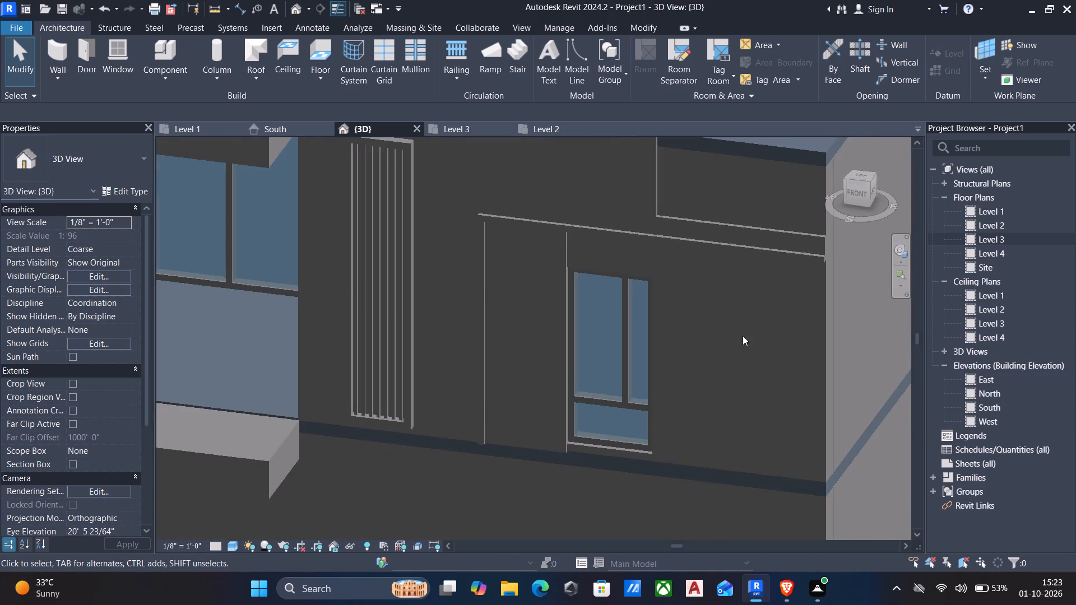
{"action": "middle_click_drag", "start_coordinate": [743, 336], "coordinate": [592, 323], "text": "shift"}
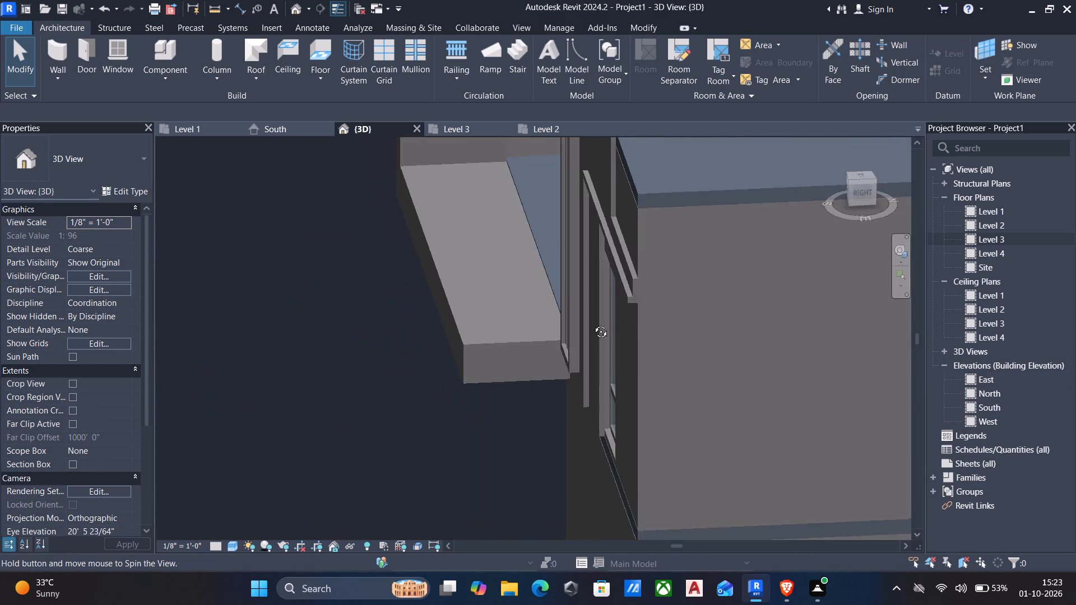
{"action": "middle_click_drag", "start_coordinate": [592, 323], "coordinate": [805, 300], "text": "shift"}
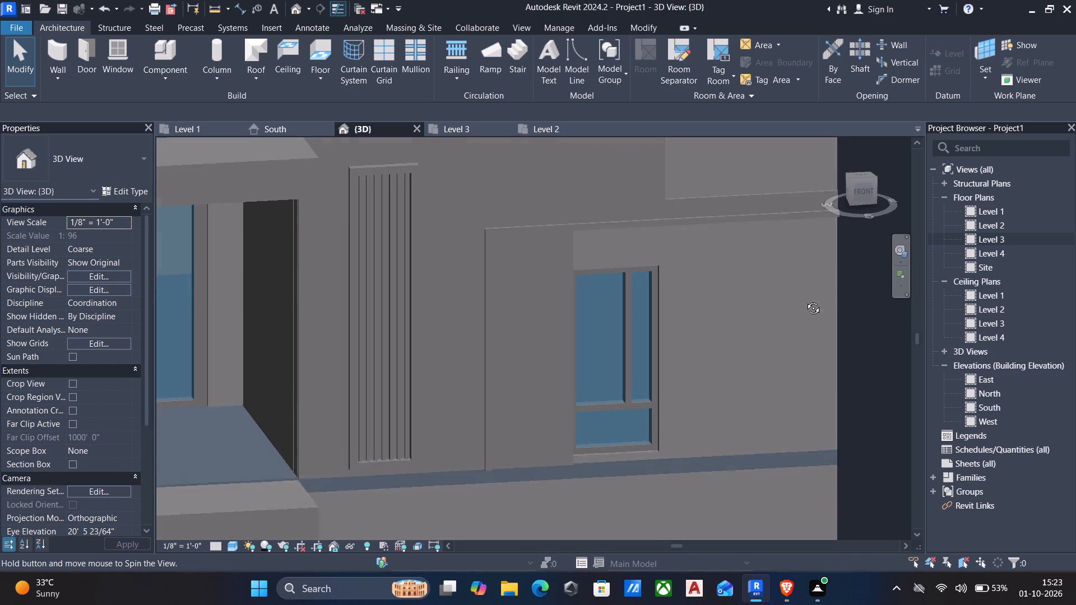
{"action": "middle_click_drag", "start_coordinate": [805, 300], "coordinate": [646, 338], "text": "shift"}
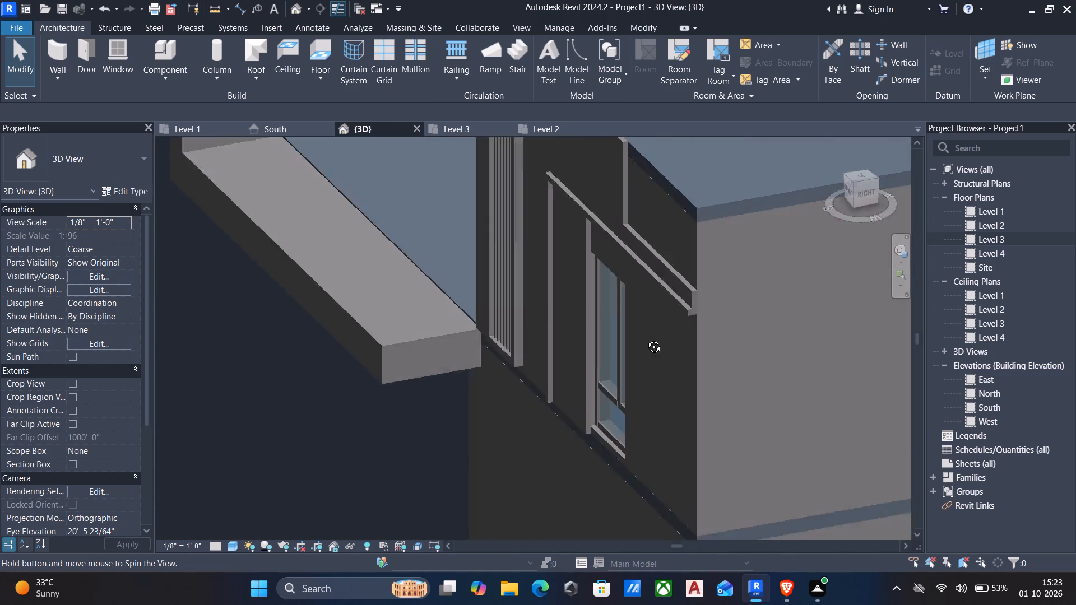
{"action": "middle_click_drag", "start_coordinate": [646, 338], "coordinate": [794, 291], "text": "shift"}
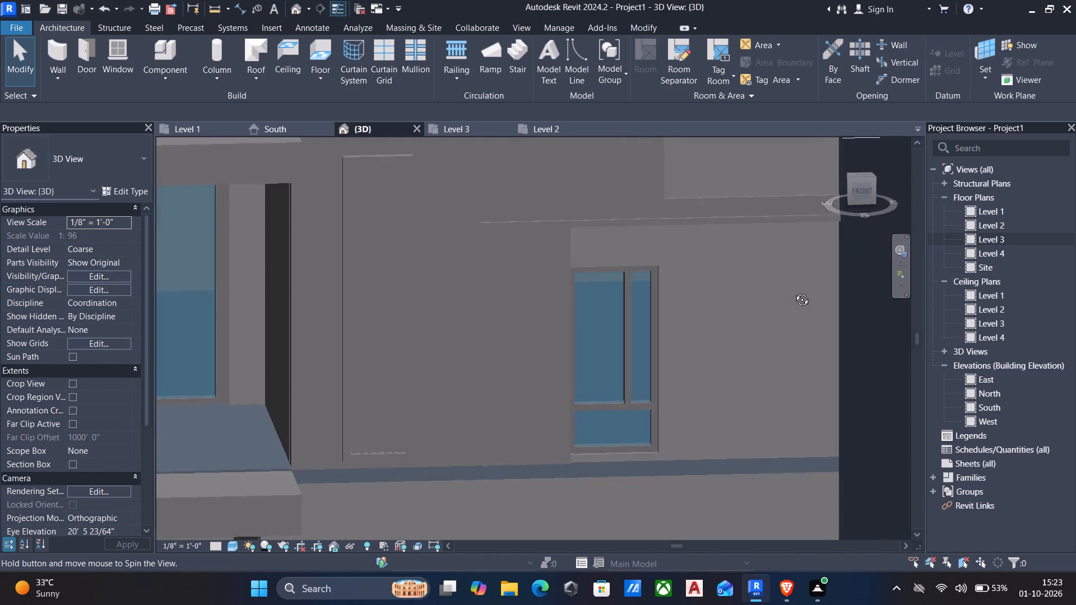
{"action": "middle_click_drag", "start_coordinate": [794, 291], "coordinate": [787, 291], "text": "shift"}
{"action": "scroll", "coordinate": [725, 212], "scroll_direction": "up", "scroll_amount": 2}
{"action": "middle_click_drag", "start_coordinate": [730, 192], "coordinate": [679, 241]}
{"action": "scroll", "coordinate": [679, 241], "scroll_direction": "down", "scroll_amount": 2}
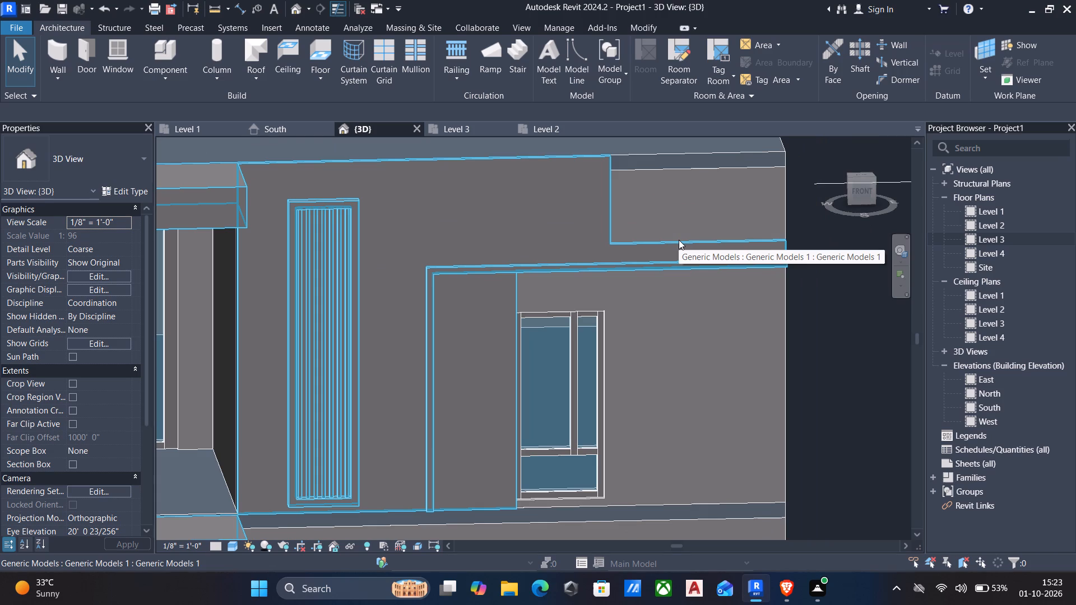
{"action": "scroll", "coordinate": [624, 368], "scroll_direction": "down", "scroll_amount": 2}
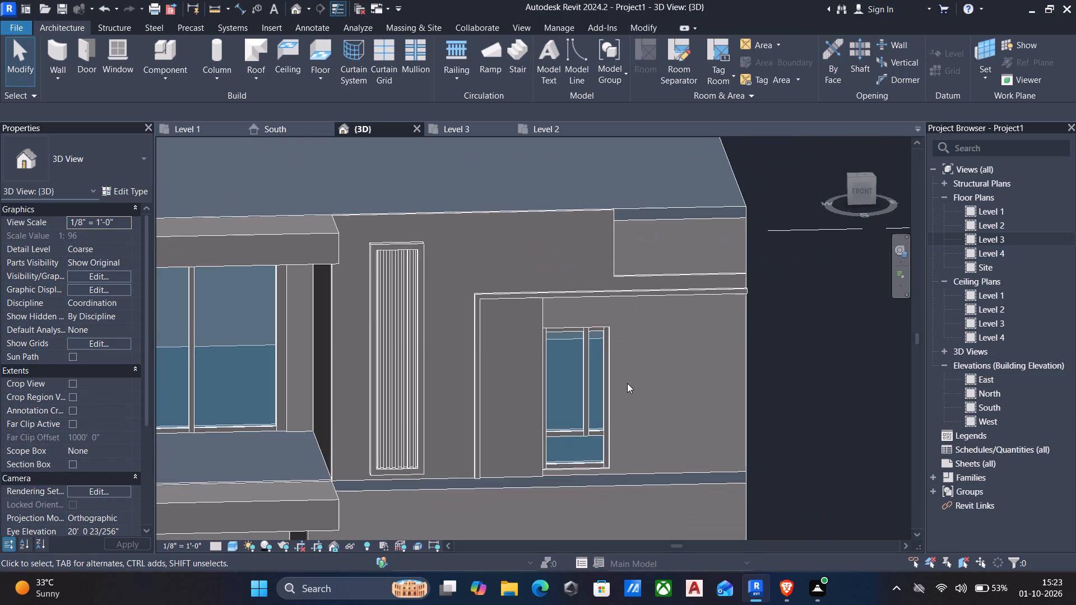
{"action": "middle_click_drag", "start_coordinate": [744, 380], "coordinate": [690, 421], "text": "shift"}
{"action": "scroll", "coordinate": [746, 413], "scroll_direction": "down", "scroll_amount": 1}
{"action": "middle_click_drag", "start_coordinate": [778, 403], "coordinate": [817, 401], "text": "shift"}
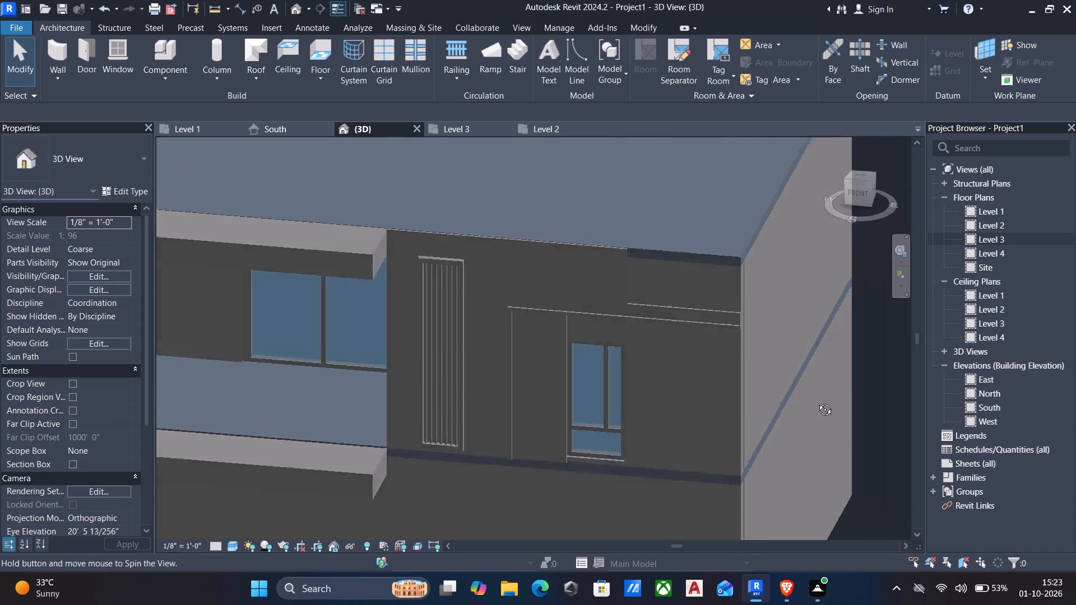
{"action": "middle_click_drag", "start_coordinate": [817, 401], "coordinate": [914, 394], "text": "shift"}
{"action": "scroll", "coordinate": [684, 276], "scroll_direction": "up", "scroll_amount": 3}
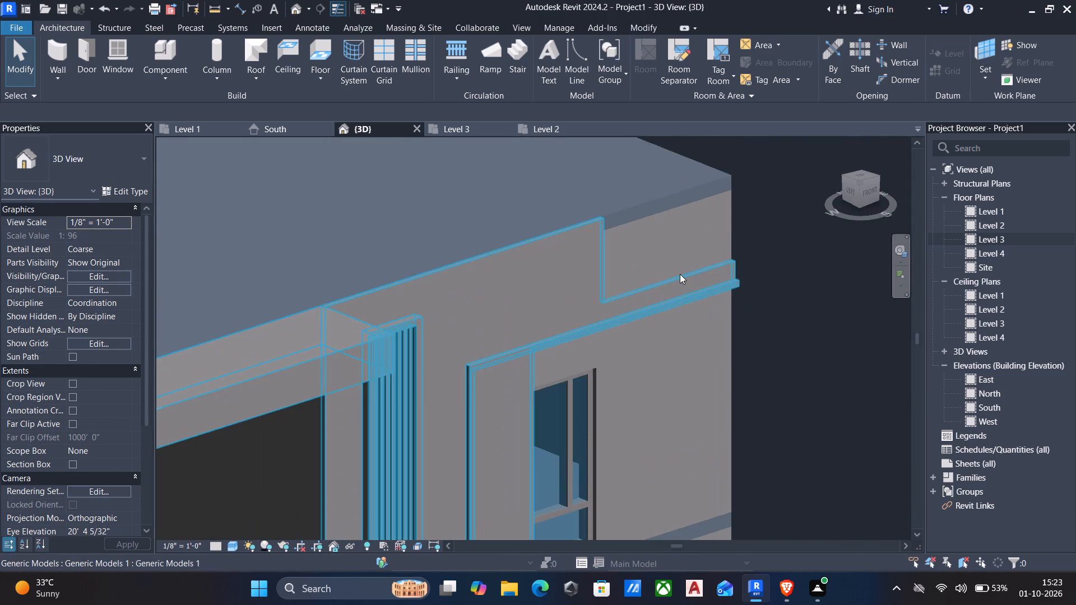
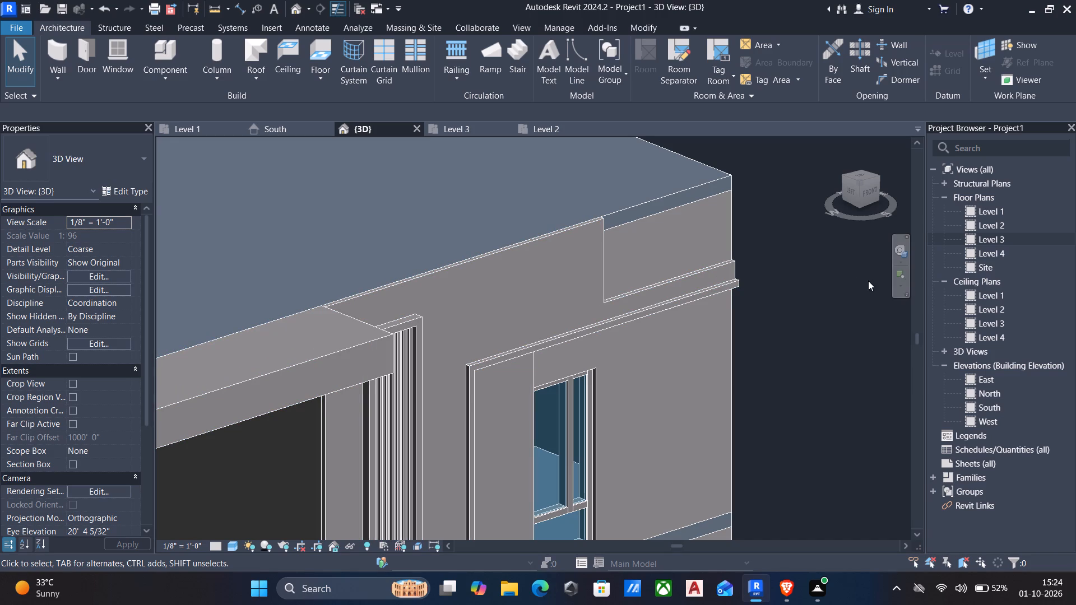
Examine the facade cladding, the trims and the building corner from different angles.
{"action": "middle_click_drag", "start_coordinate": [719, 311], "coordinate": [658, 324]}
{"action": "scroll", "coordinate": [661, 322], "scroll_direction": "down", "scroll_amount": 2}
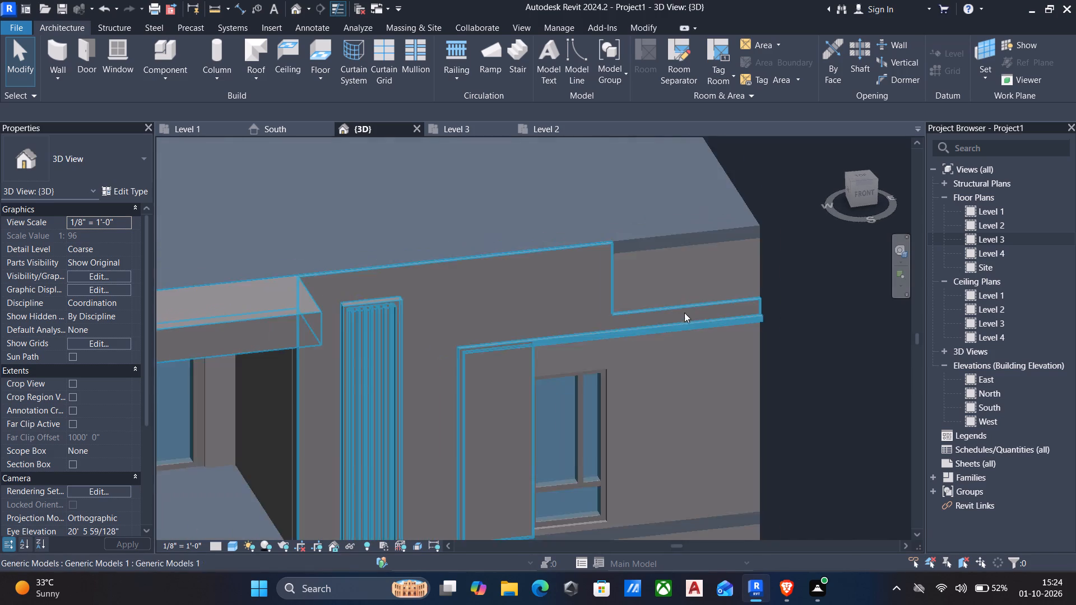
{"action": "middle_click_drag", "start_coordinate": [689, 311], "coordinate": [595, 266]}
{"action": "scroll", "coordinate": [618, 294], "scroll_direction": "down", "scroll_amount": 3}
{"action": "middle_click_drag", "start_coordinate": [641, 309], "coordinate": [702, 282]}
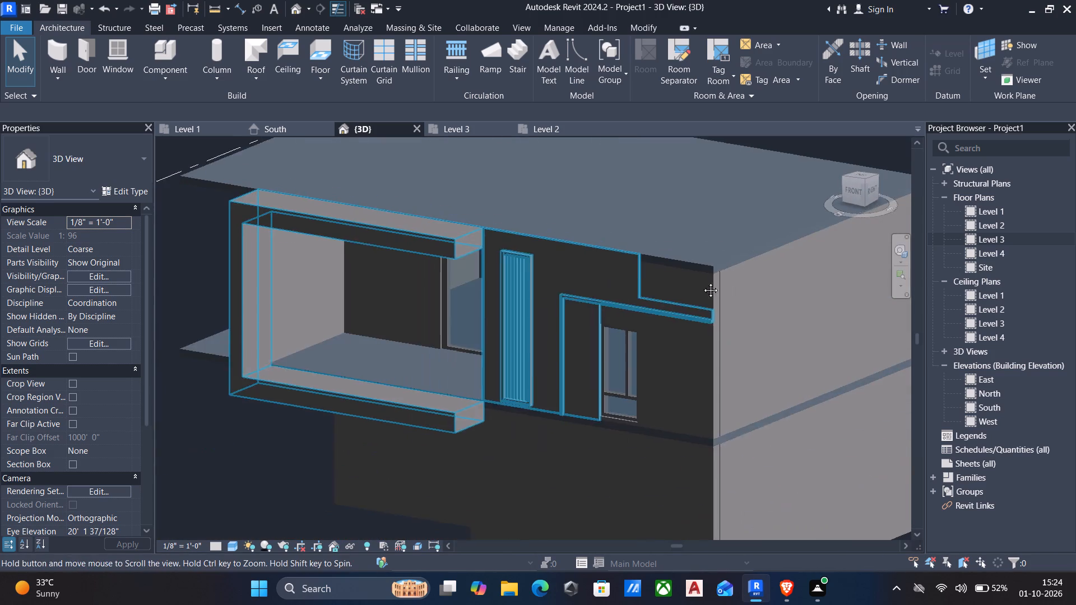
{"action": "middle_click_drag", "start_coordinate": [702, 282], "coordinate": [708, 277]}
{"action": "scroll", "coordinate": [592, 285], "scroll_direction": "down", "scroll_amount": 2}
{"action": "middle_click_drag", "start_coordinate": [641, 301], "coordinate": [707, 296], "text": "shift"}
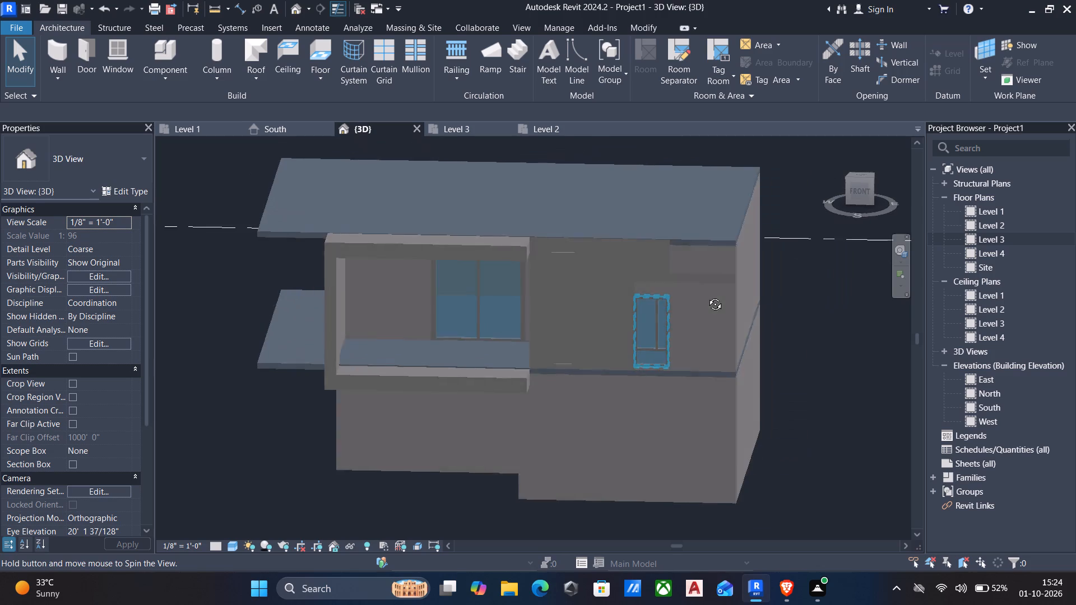
{"action": "middle_click_drag", "start_coordinate": [707, 296], "coordinate": [707, 296], "text": "shift"}
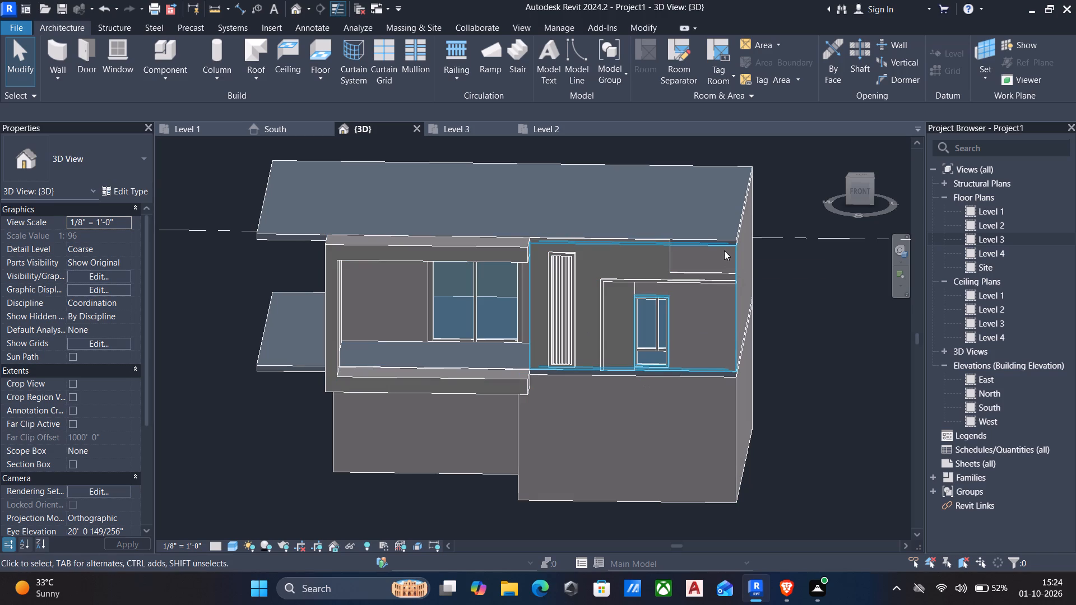
Shorten the facade model's horizontal band and its thin trim strip so both end just short of the building corner.
{"action": "left_click", "coordinate": [736, 282]}
{"action": "scroll", "coordinate": [743, 281], "scroll_direction": "up", "scroll_amount": 3}
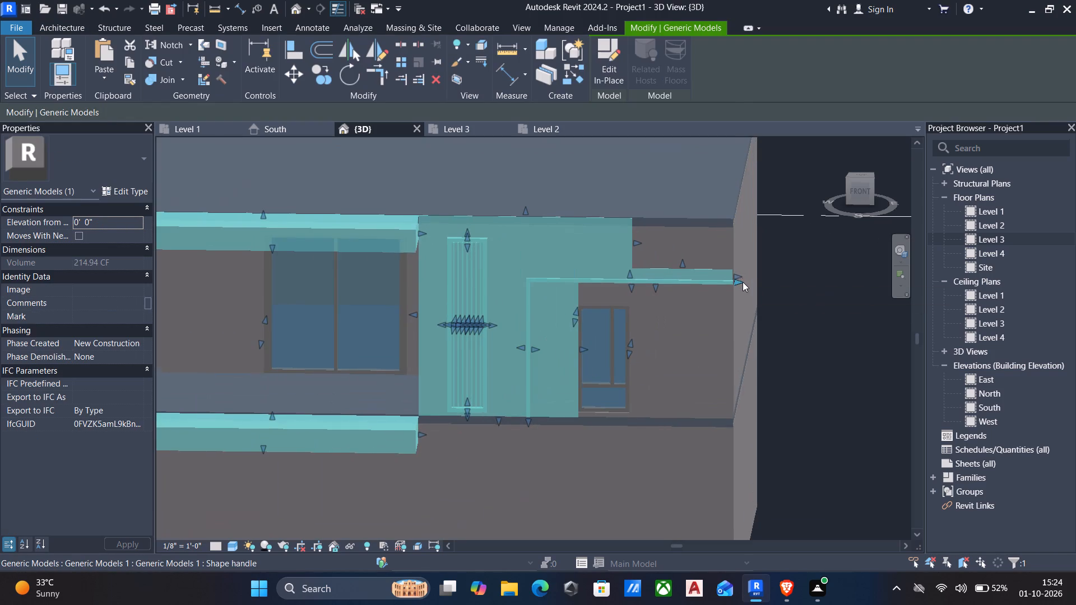
{"action": "left_click_drag", "start_coordinate": [739, 282], "coordinate": [712, 282]}
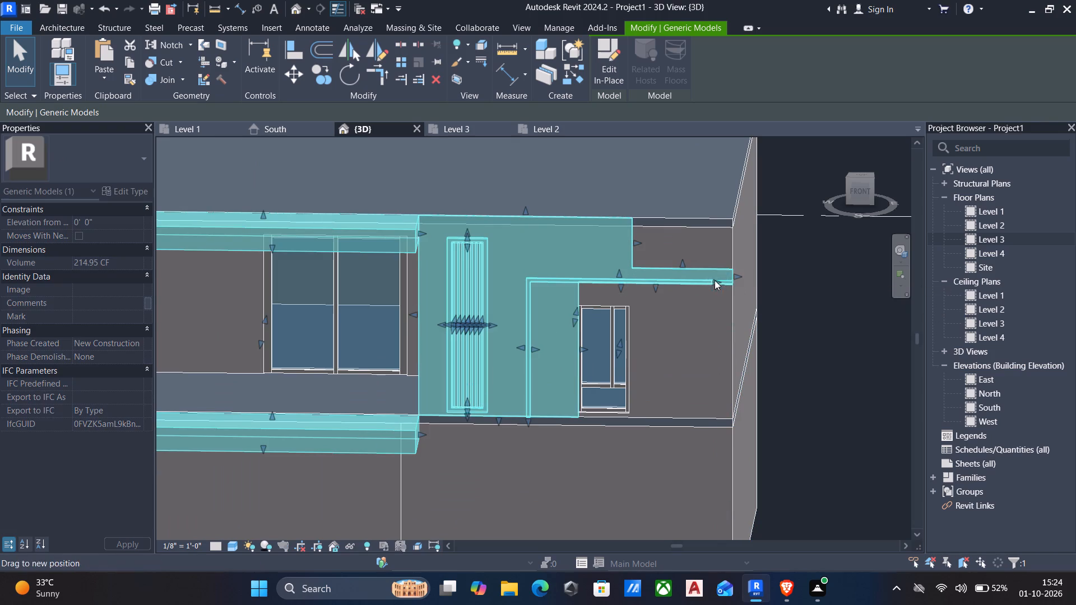
{"action": "left_click_drag", "start_coordinate": [737, 276], "coordinate": [715, 276]}
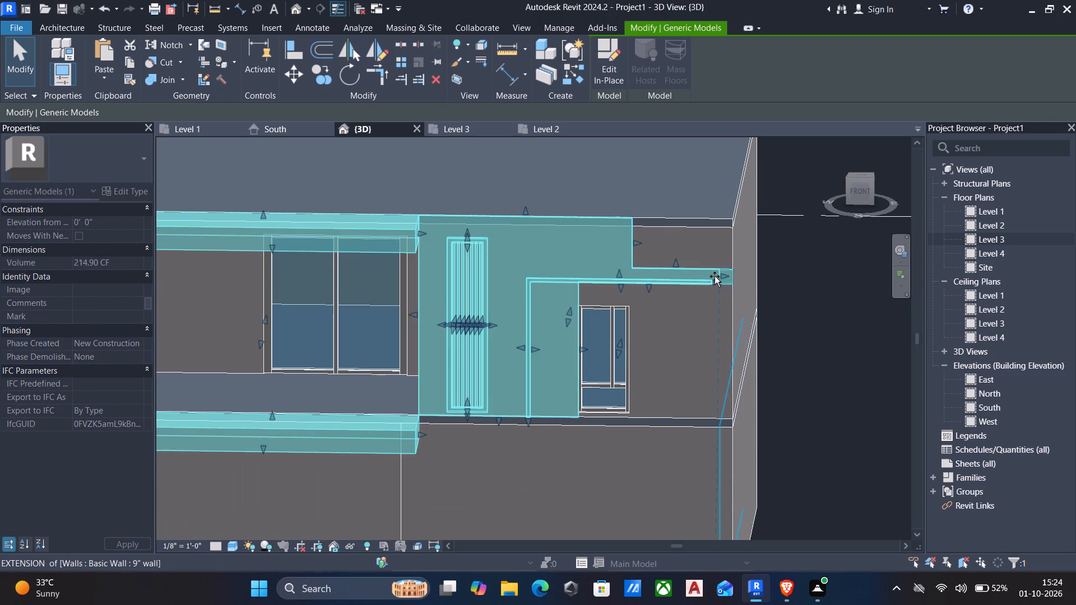
{"action": "left_click_drag", "start_coordinate": [715, 276], "coordinate": [714, 277]}
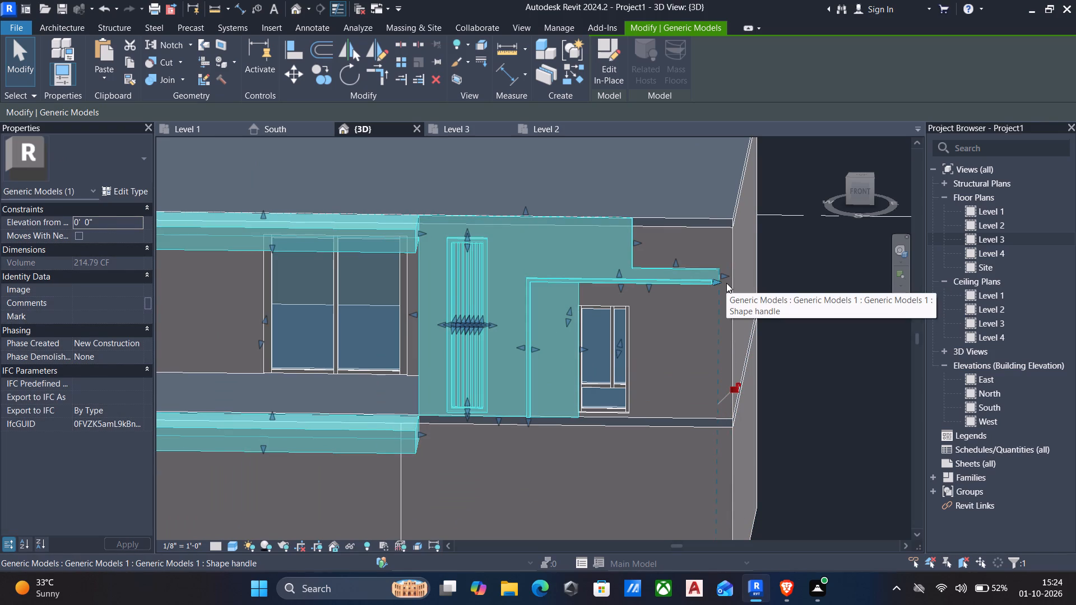
{"action": "key", "text": "Escape"}
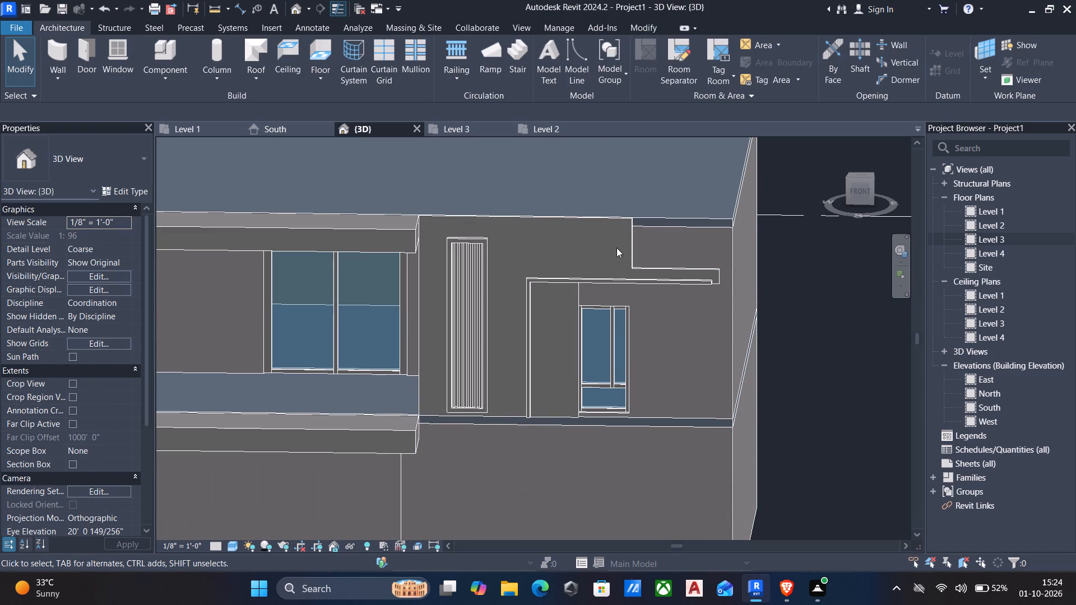
Edit the facade generic model in place and start a 2" deep extrusion on the face of the 9" wall.
{"action": "scroll", "coordinate": [697, 274], "scroll_direction": "up", "scroll_amount": 5}
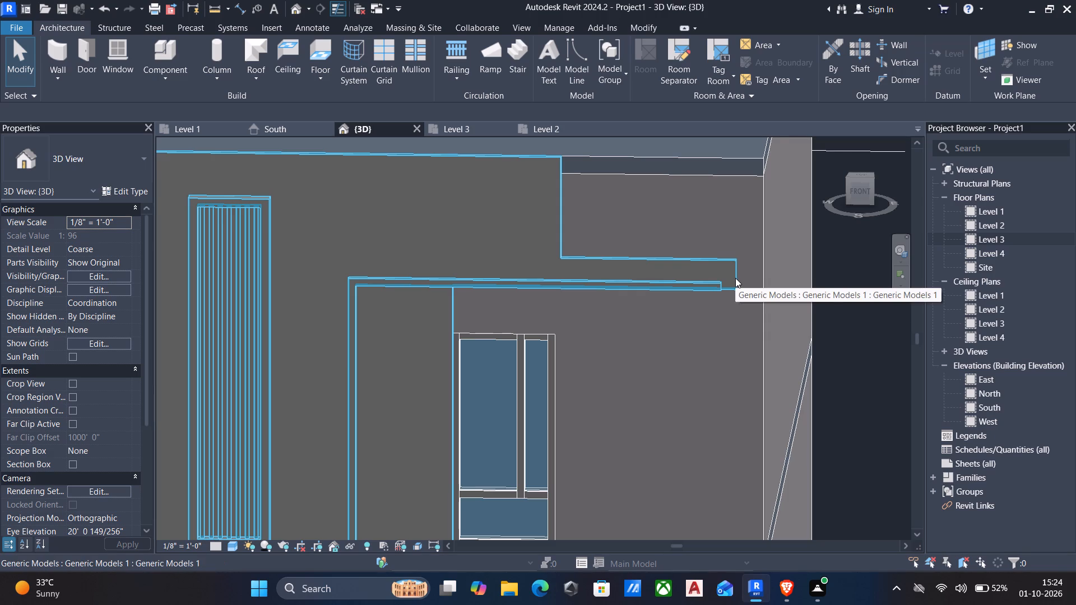
{"action": "left_click", "coordinate": [624, 282]}
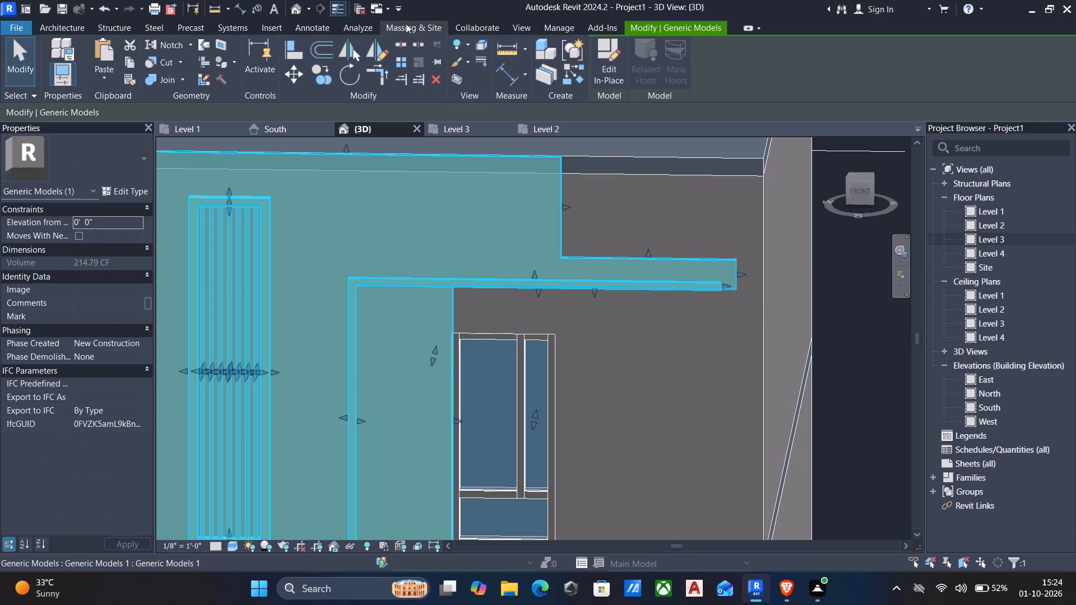
{"action": "left_click", "coordinate": [602, 68]}
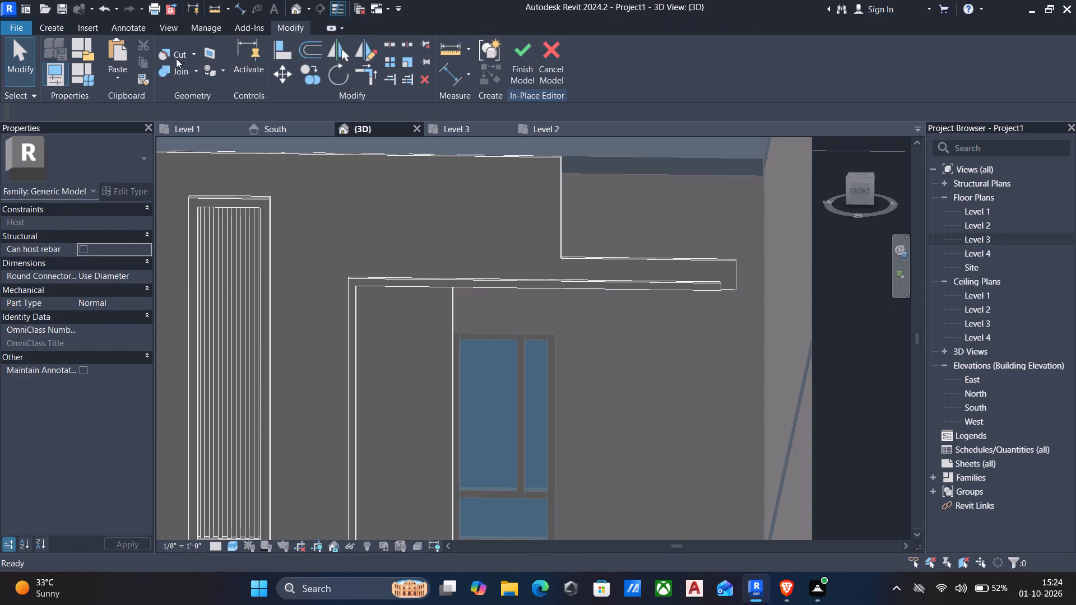
{"action": "left_click", "coordinate": [53, 26]}
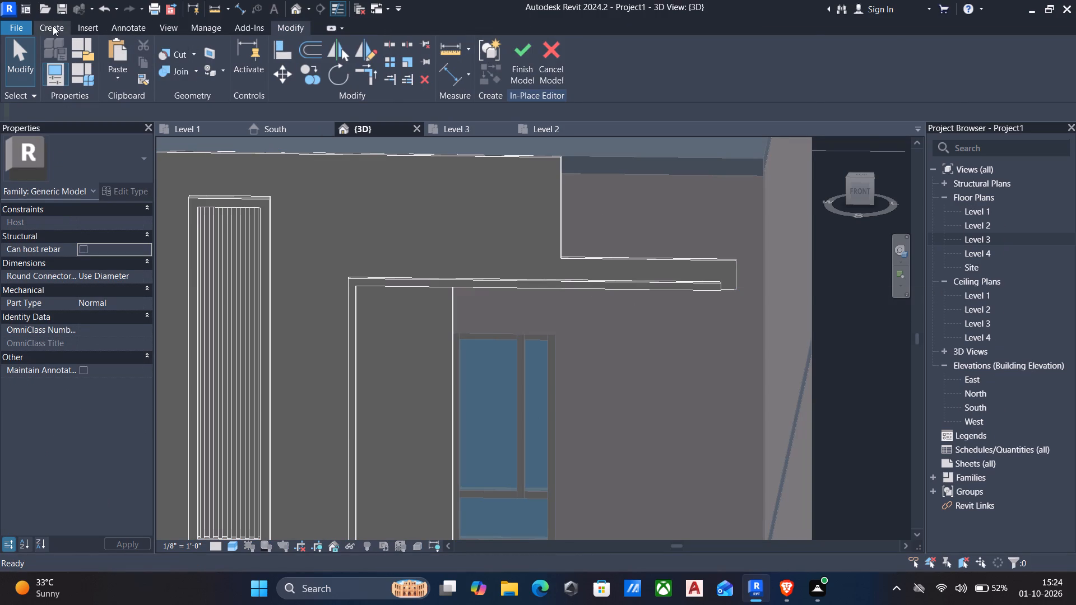
{"action": "left_click", "coordinate": [114, 55]}
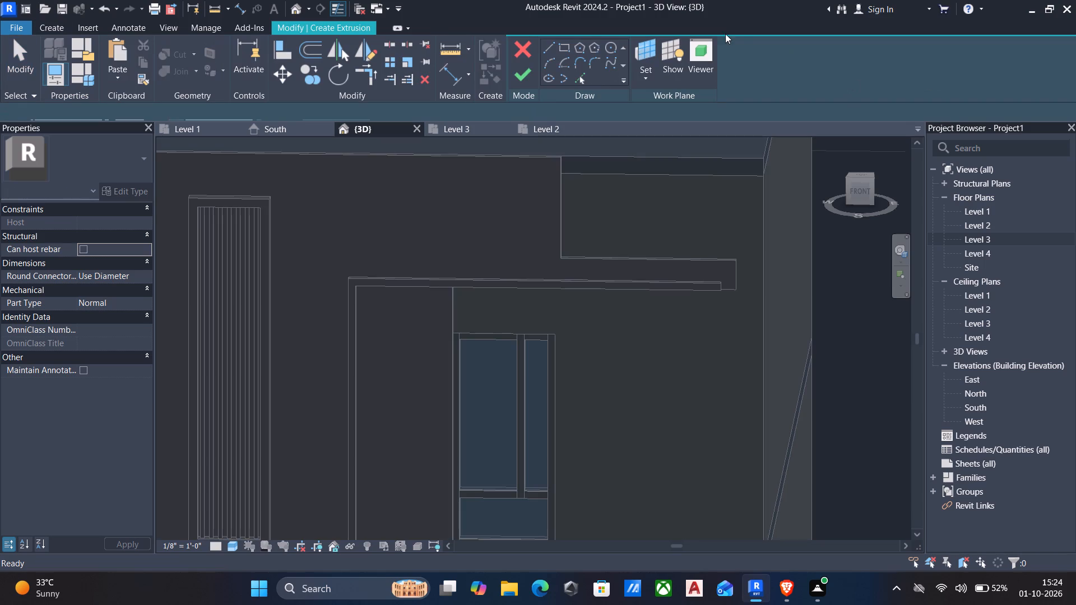
{"action": "left_click", "coordinate": [646, 76]}
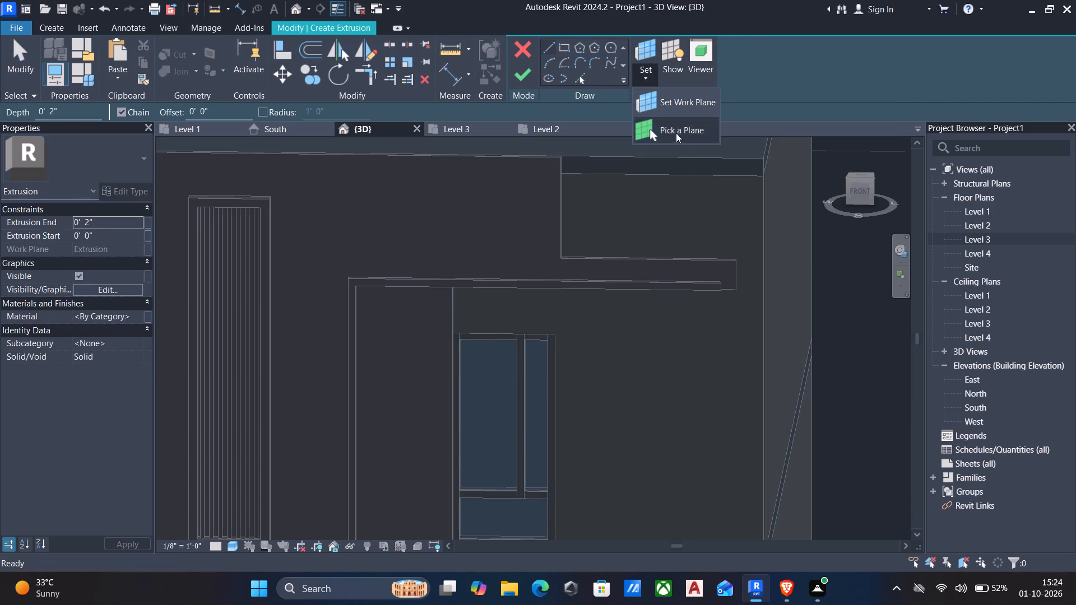
{"action": "left_click", "coordinate": [674, 129]}
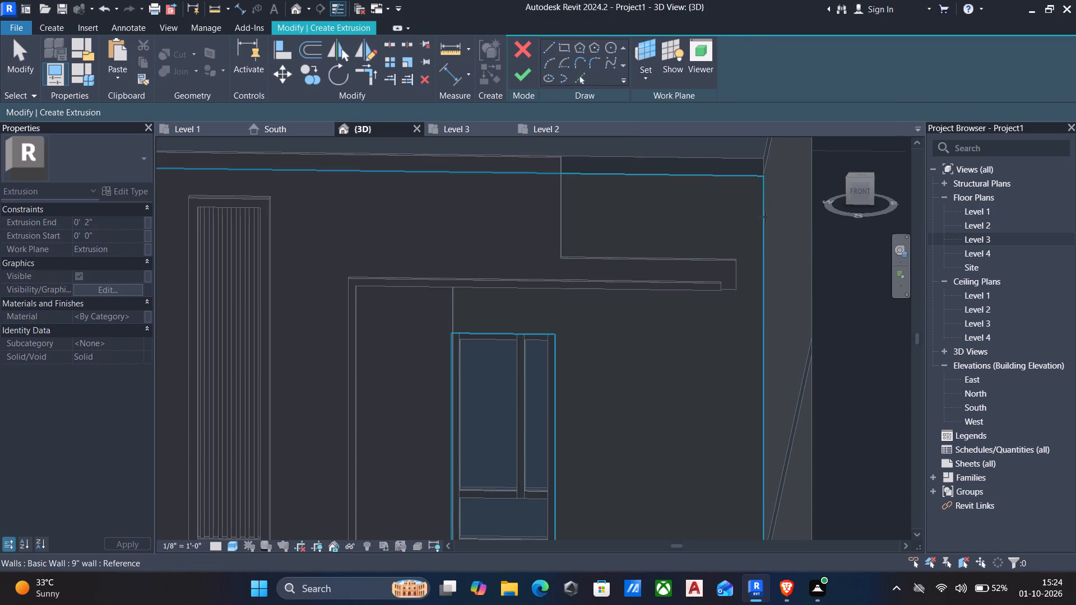
{"action": "left_click", "coordinate": [763, 218]}
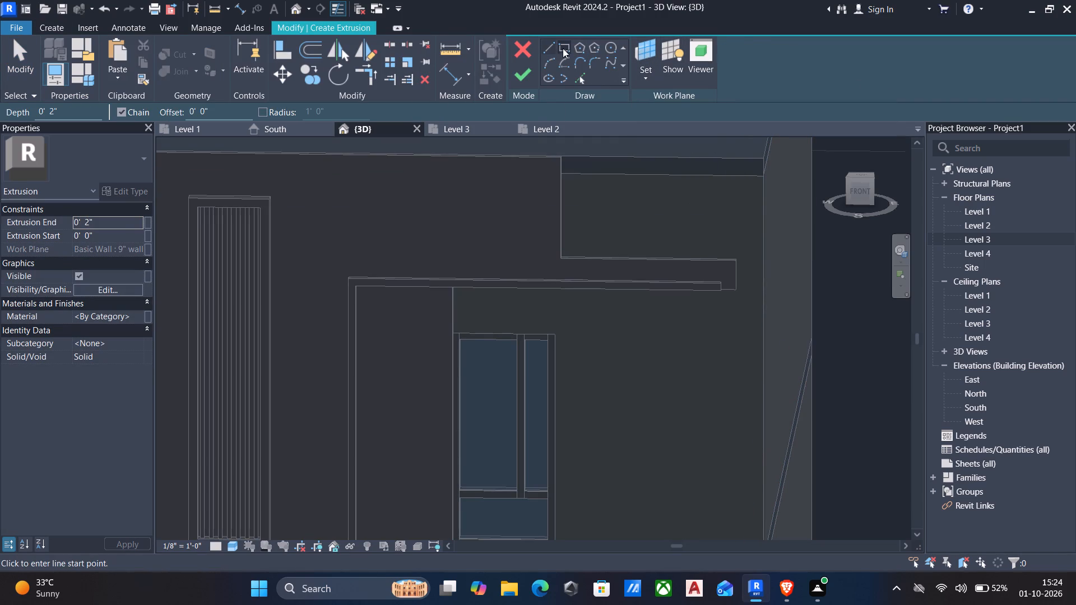
Sketch a narrow vertical rectangle 11'-0" high at the building corner, from the roof's underside to the upper-floor base.
{"action": "left_click", "coordinate": [559, 50]}
{"action": "scroll", "coordinate": [652, 222], "scroll_direction": "down", "scroll_amount": 4}
{"action": "middle_click_drag", "start_coordinate": [668, 239], "coordinate": [632, 209]}
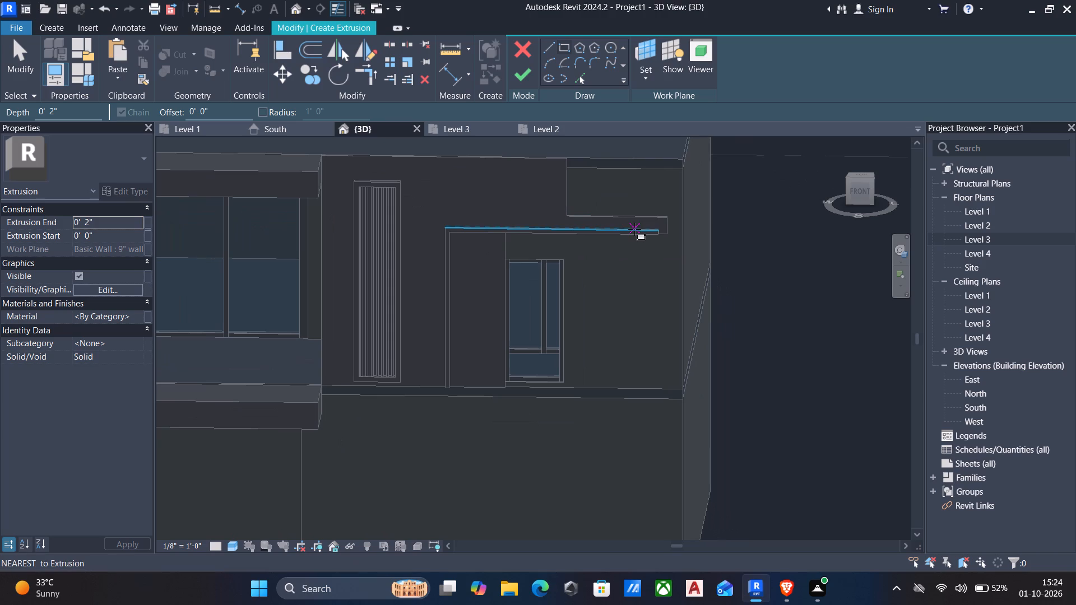
{"action": "left_click", "coordinate": [680, 170]}
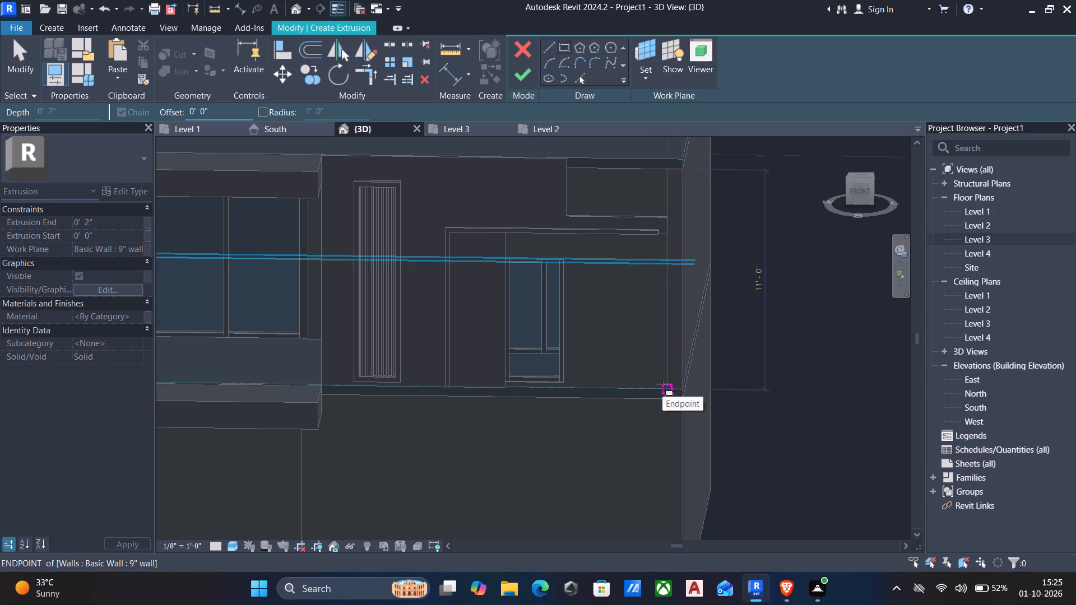
{"action": "left_click", "coordinate": [662, 385]}
{"action": "key", "text": "Escape"}
{"action": "key", "text": "Escape"}
Move the rectangle's outer vertical line outward past the building corner, making the strip 1'-3" wide.
{"action": "left_click", "coordinate": [684, 381]}
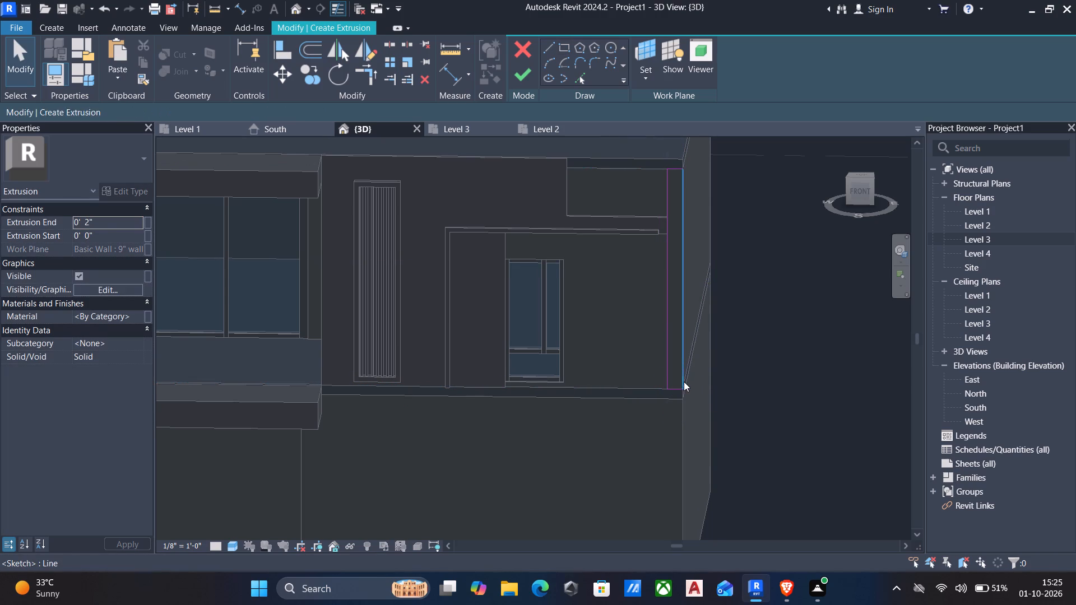
{"action": "key", "text": "Right"}
{"action": "key", "text": "Right"}
{"action": "key", "text": "Right"}
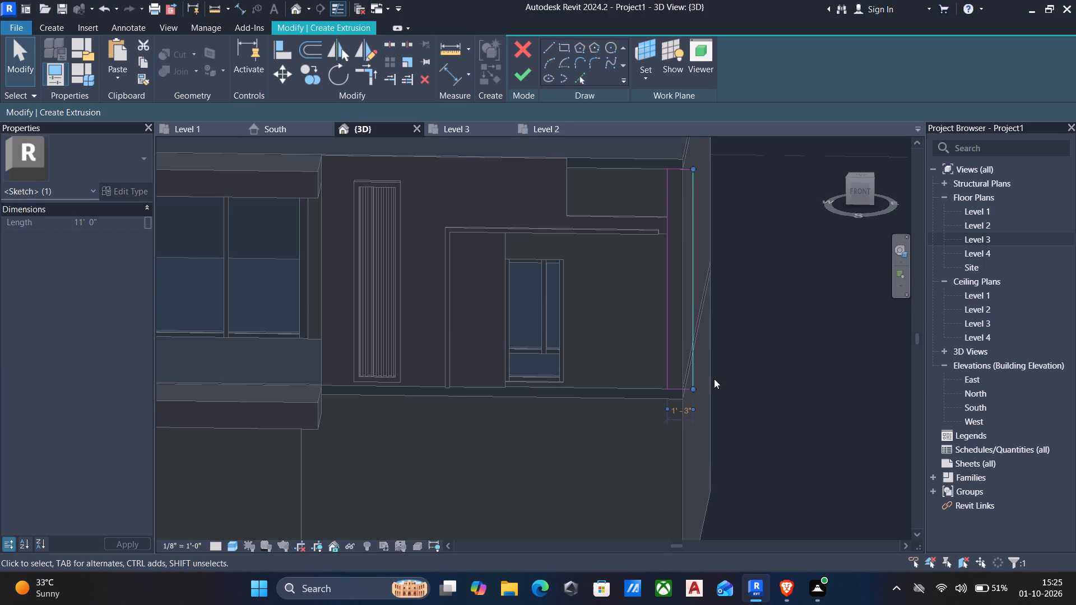
{"action": "scroll", "coordinate": [416, 398], "scroll_direction": "down", "scroll_amount": 1}
{"action": "middle_click_drag", "start_coordinate": [423, 398], "coordinate": [462, 381]}
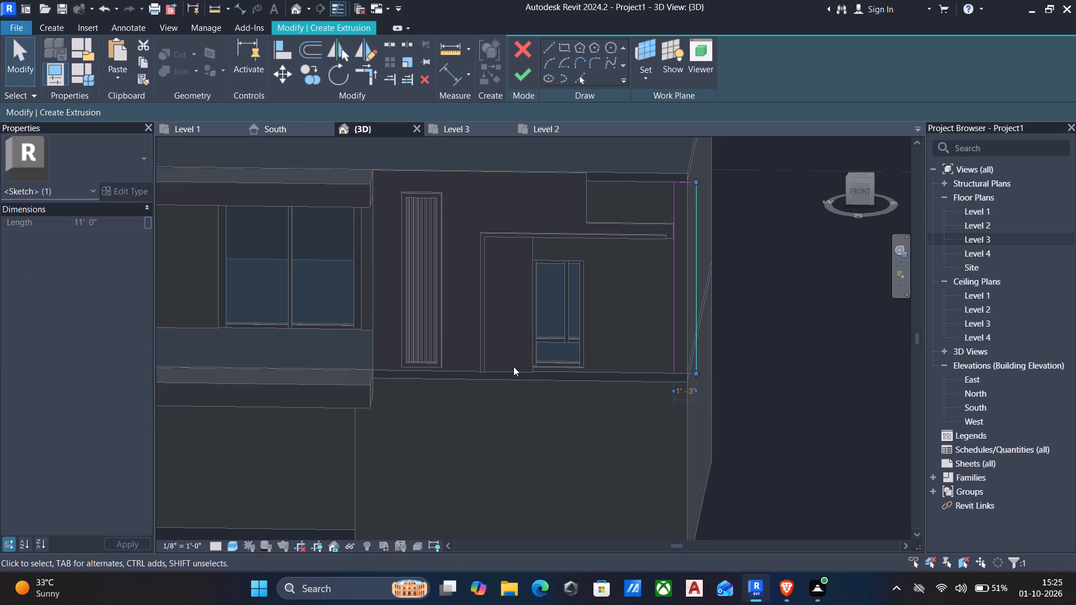
{"action": "key", "text": "Escape"}
In the front view, sketch an 18'-0 1/2" horizontal line from the projecting frame's lower corner to below the strip's outer edge.
{"action": "middle_click_drag", "start_coordinate": [579, 381], "coordinate": [548, 384], "text": "shift"}
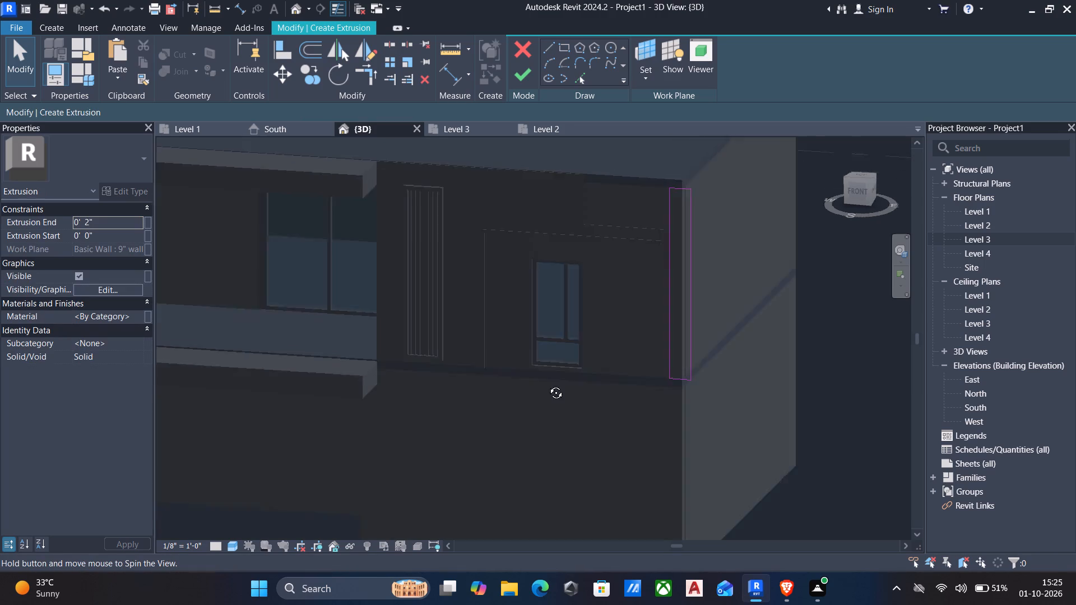
{"action": "middle_click_drag", "start_coordinate": [548, 384], "coordinate": [471, 382], "text": "shift"}
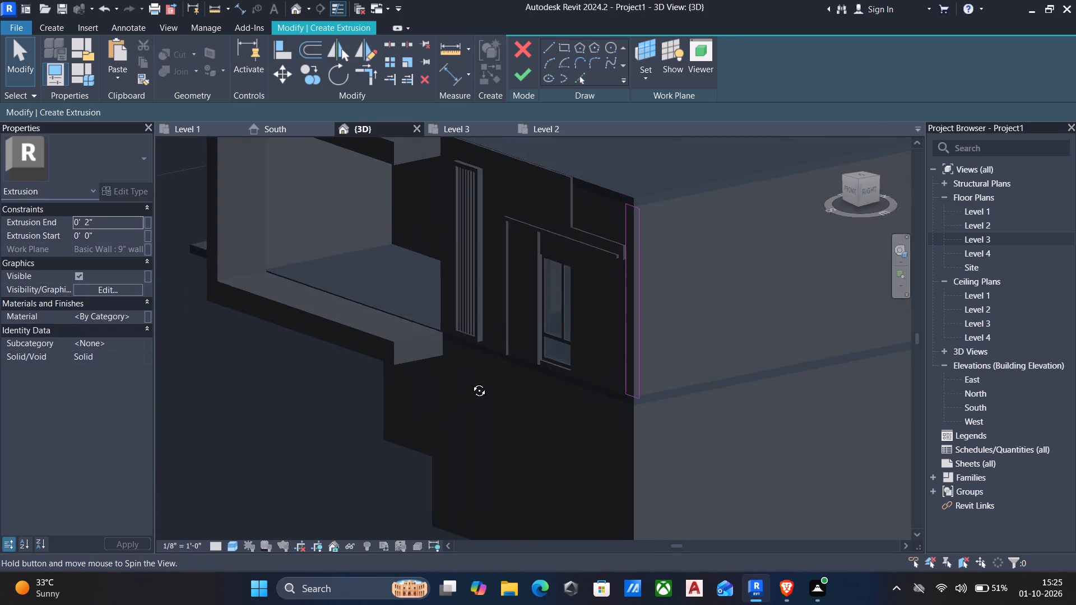
{"action": "middle_click_drag", "start_coordinate": [471, 382], "coordinate": [472, 380], "text": "shift"}
{"action": "left_click", "coordinate": [853, 189]}
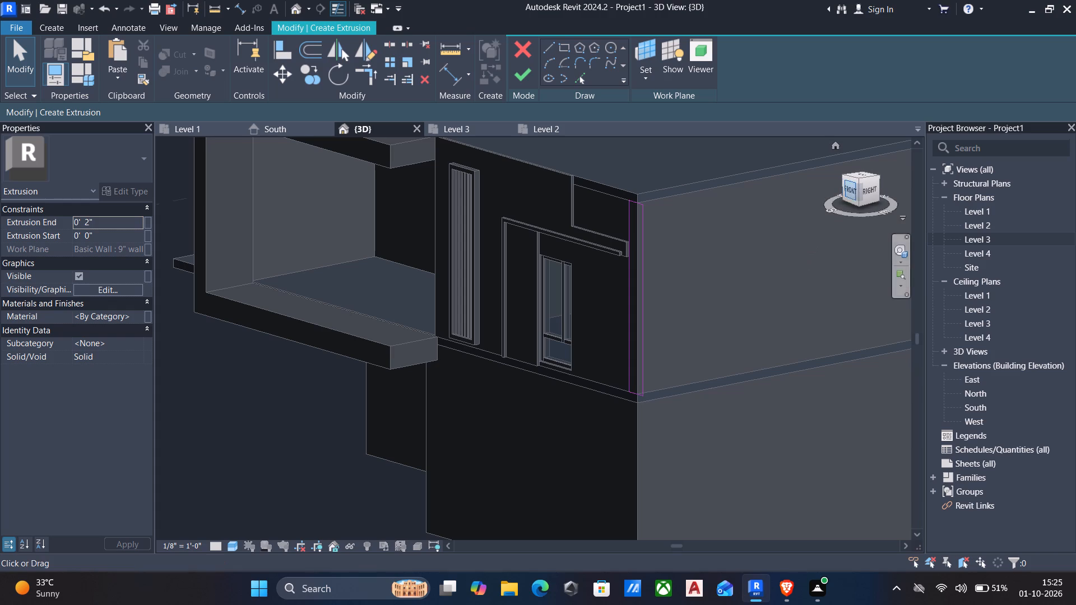
{"action": "scroll", "coordinate": [601, 268], "scroll_direction": "up", "scroll_amount": 4}
{"action": "scroll", "coordinate": [503, 359], "scroll_direction": "up", "scroll_amount": 6}
{"action": "scroll", "coordinate": [618, 304], "scroll_direction": "up", "scroll_amount": 6}
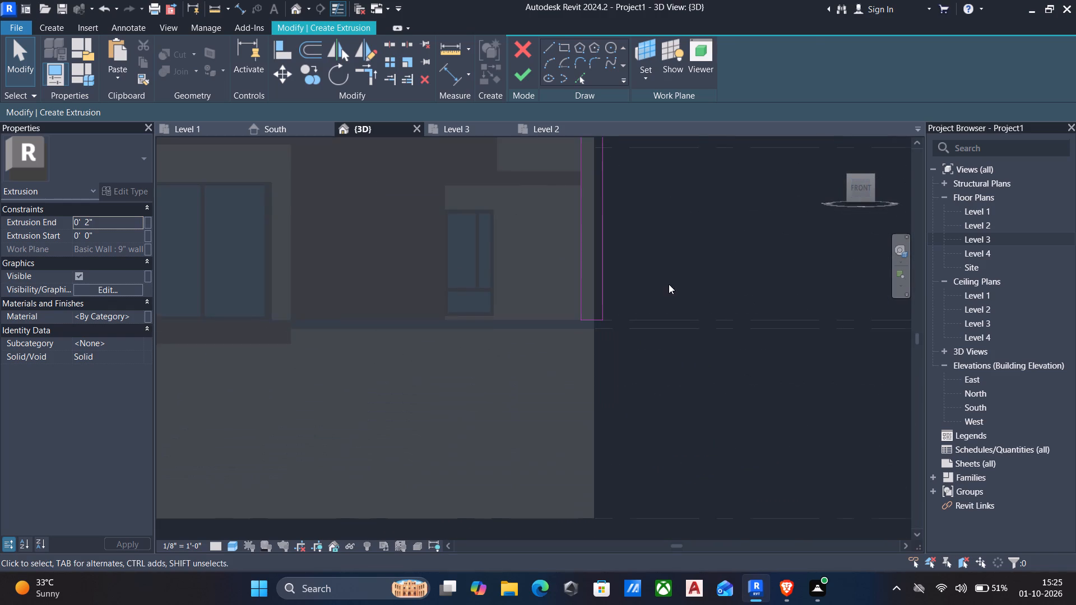
{"action": "scroll", "coordinate": [463, 360], "scroll_direction": "up", "scroll_amount": 4}
{"action": "middle_click_drag", "start_coordinate": [454, 349], "coordinate": [610, 331]}
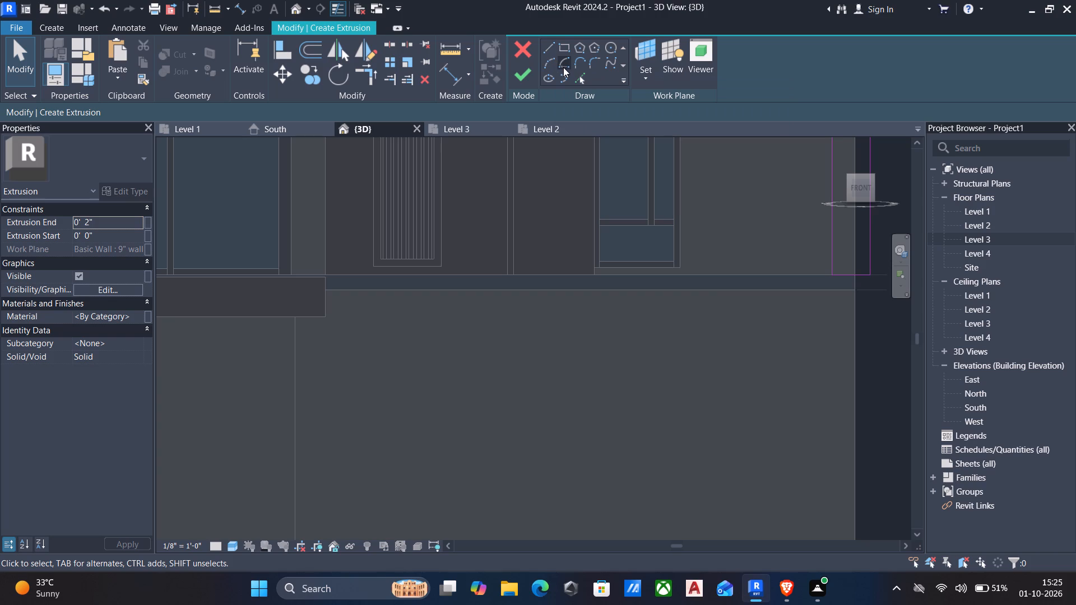
{"action": "left_click", "coordinate": [545, 50]}
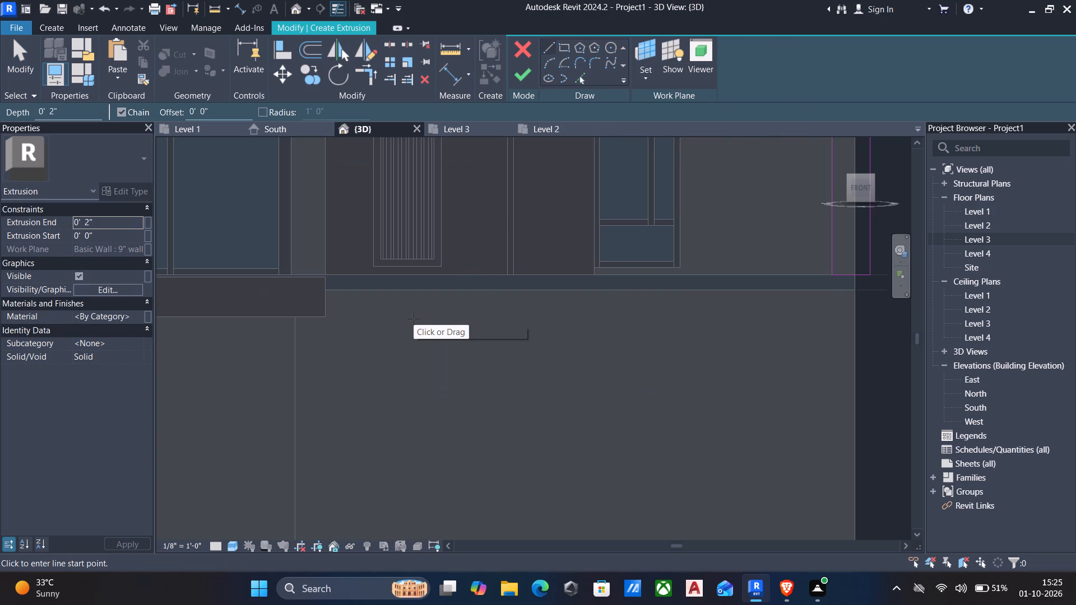
{"action": "left_click", "coordinate": [330, 318]}
{"action": "middle_click_drag", "start_coordinate": [457, 322], "coordinate": [353, 324]}
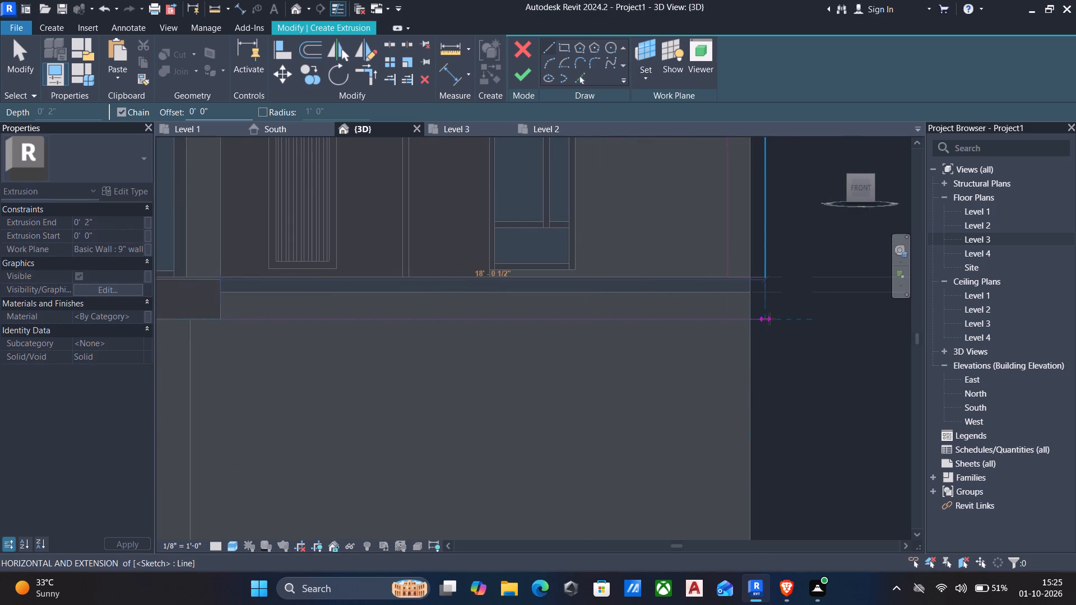
{"action": "left_click", "coordinate": [769, 319]}
{"action": "key", "text": "Escape"}
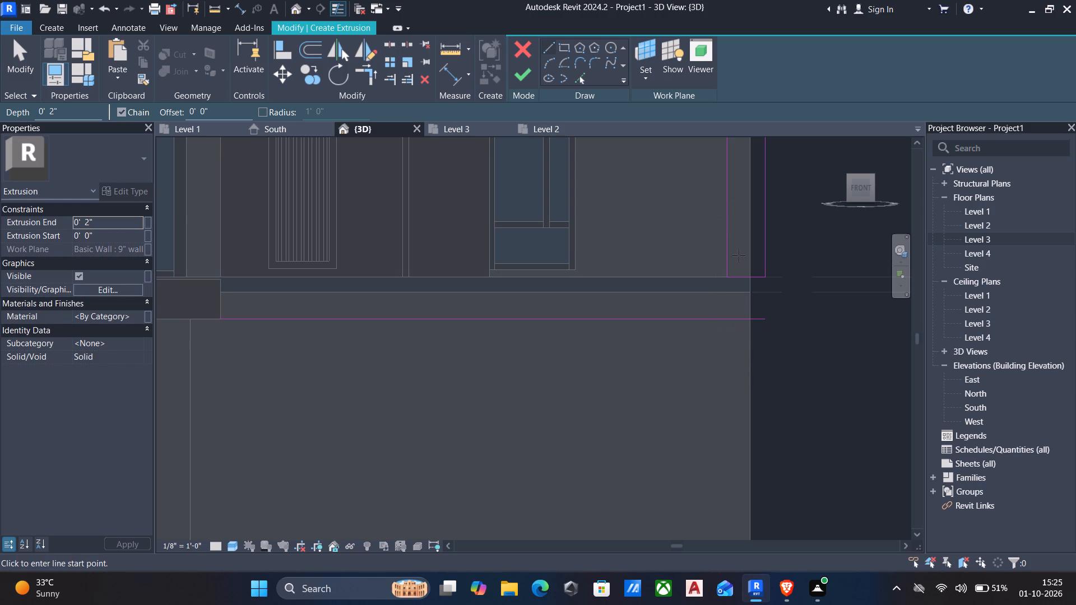
Sketch a 16'-9" horizontal line from the strip's inner bottom corner to the projecting frame, continuing down to the lower line.
{"action": "left_click", "coordinate": [725, 276]}
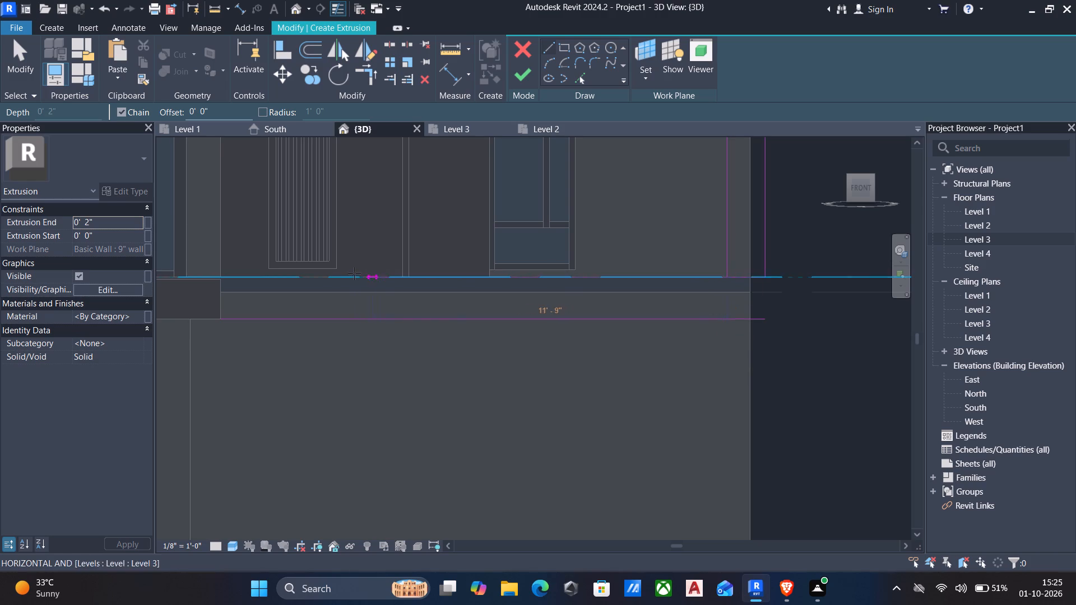
{"action": "left_click", "coordinate": [222, 280]}
{"action": "left_click", "coordinate": [222, 321]}
{"action": "key", "text": "Escape"}
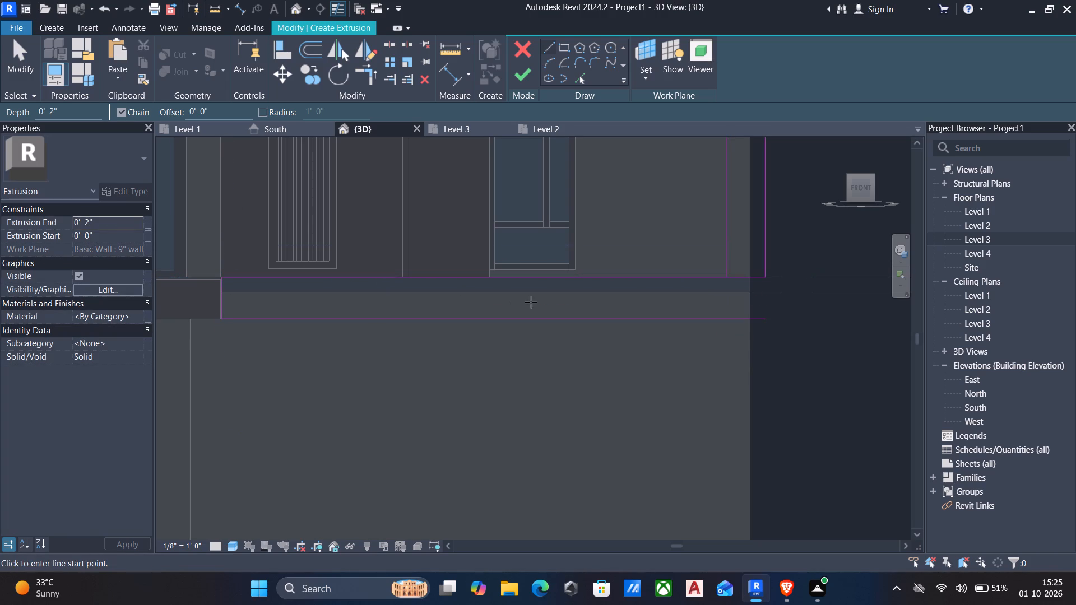
{"action": "scroll", "coordinate": [729, 299], "scroll_direction": "down", "scroll_amount": 2}
{"action": "middle_click", "coordinate": [730, 301]}
{"action": "key", "text": "Escape"}
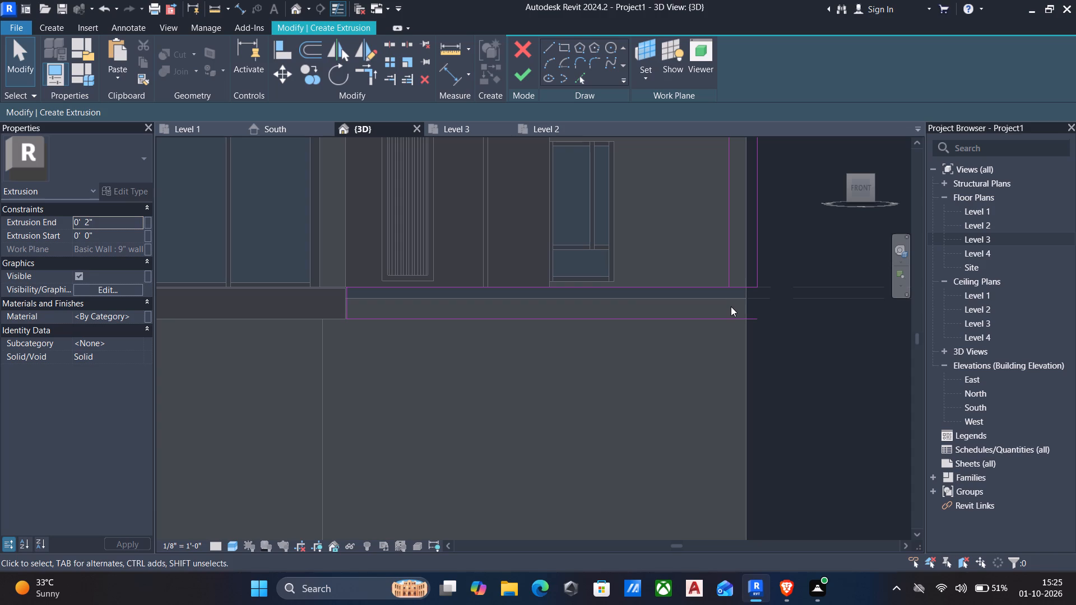
Trim the lower horizontal line to the strip's outer vertical line, and the upper horizontal line to its inner one.
{"action": "type", "text": "tr"}
{"action": "left_click", "coordinate": [705, 318]}
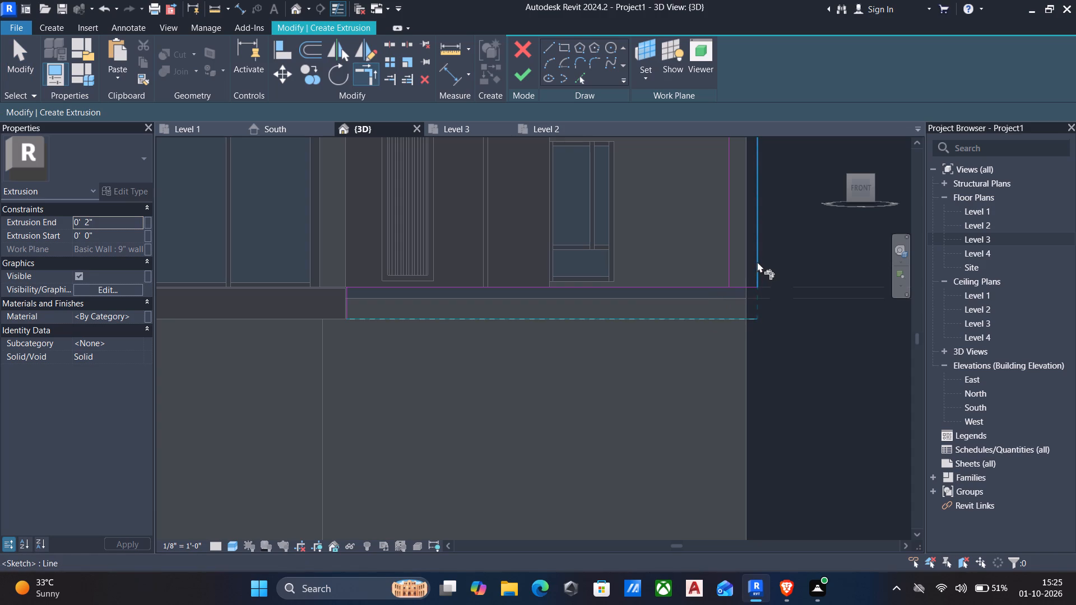
{"action": "left_click", "coordinate": [757, 262]}
{"action": "left_click", "coordinate": [684, 288]}
{"action": "left_click", "coordinate": [731, 263]}
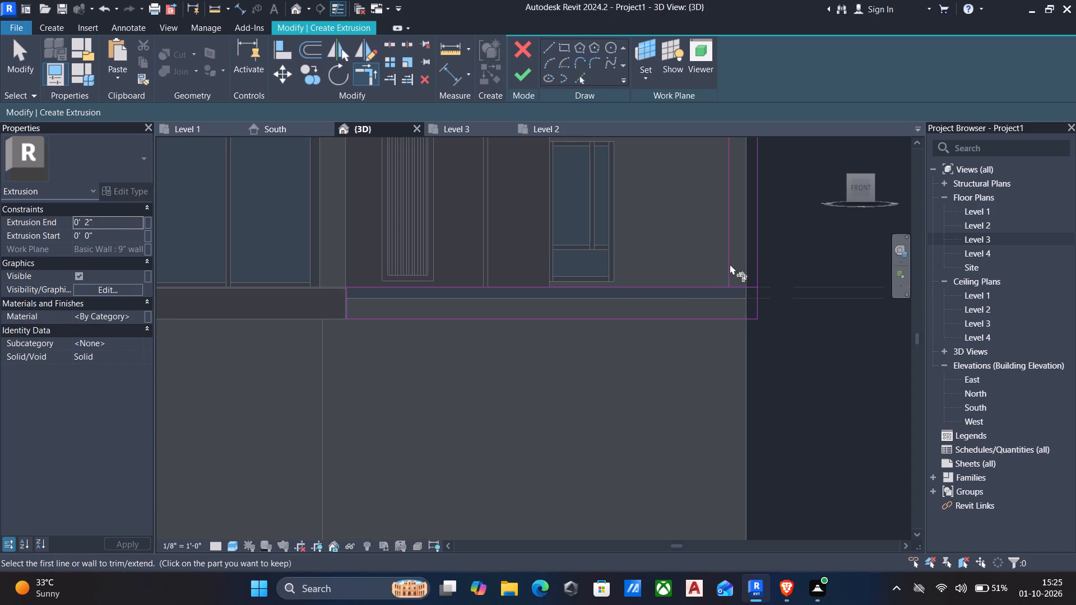
Delete the leftover short horizontal line closing the vertical strip's bottom, between its inner and outer lines at the building corner.
{"action": "left_click", "coordinate": [742, 287]}
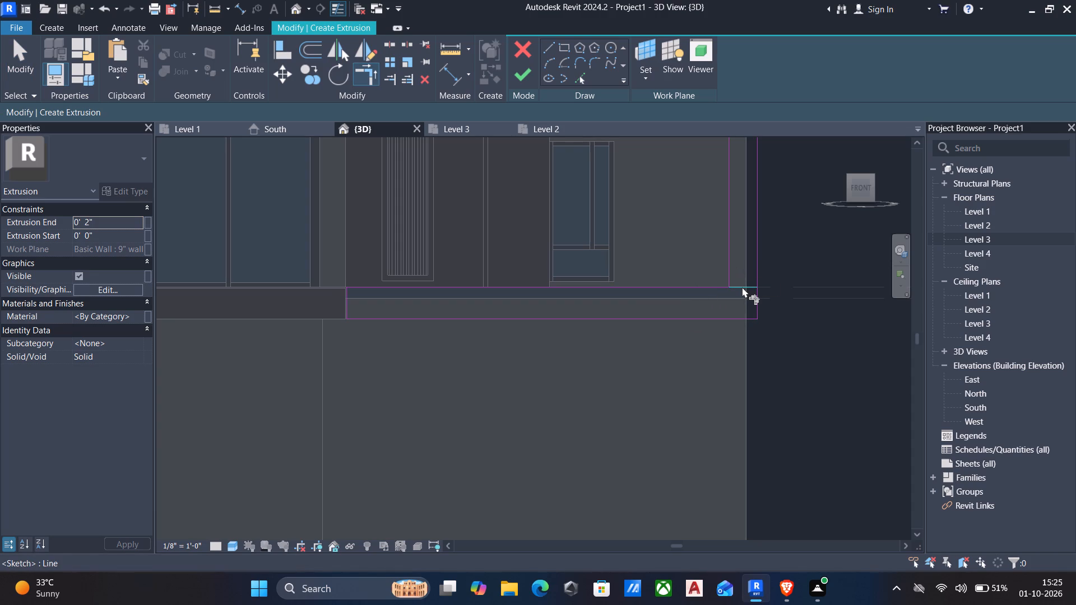
{"action": "key", "text": "Delete"}
{"action": "left_click", "coordinate": [737, 283]}
{"action": "key", "text": "Delete"}
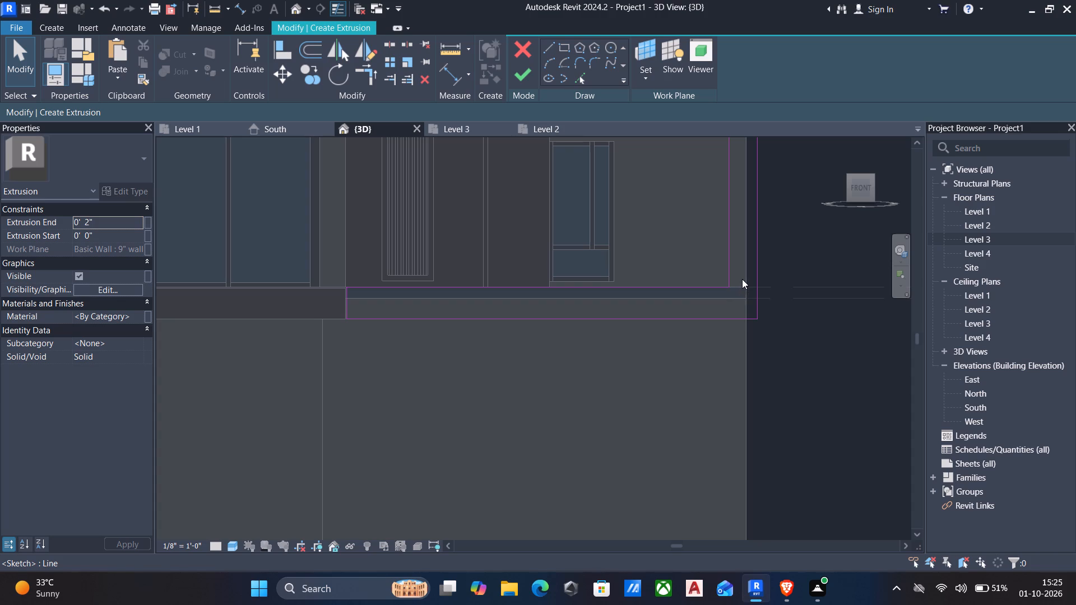
Finish the L-shaped sketch along the building corner and floor edge as an extrusion ending at 0' 2".
{"action": "middle_click_drag", "start_coordinate": [749, 284], "coordinate": [744, 319]}
{"action": "middle_click_drag", "start_coordinate": [587, 336], "coordinate": [572, 360]}
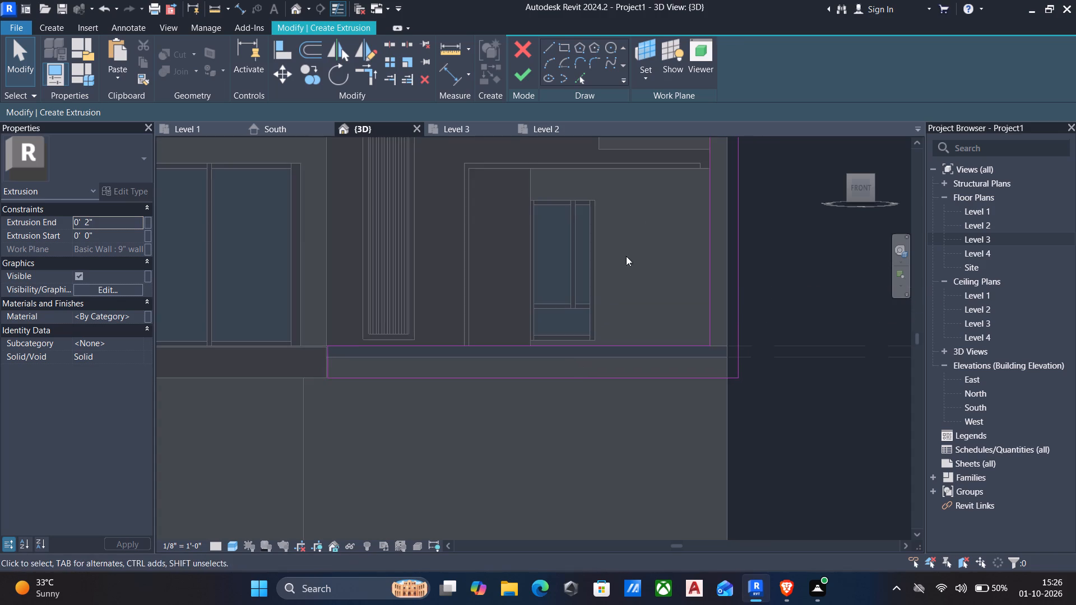
{"action": "middle_click_drag", "start_coordinate": [665, 200], "coordinate": [660, 300]}
{"action": "middle_click_drag", "start_coordinate": [560, 332], "coordinate": [568, 307]}
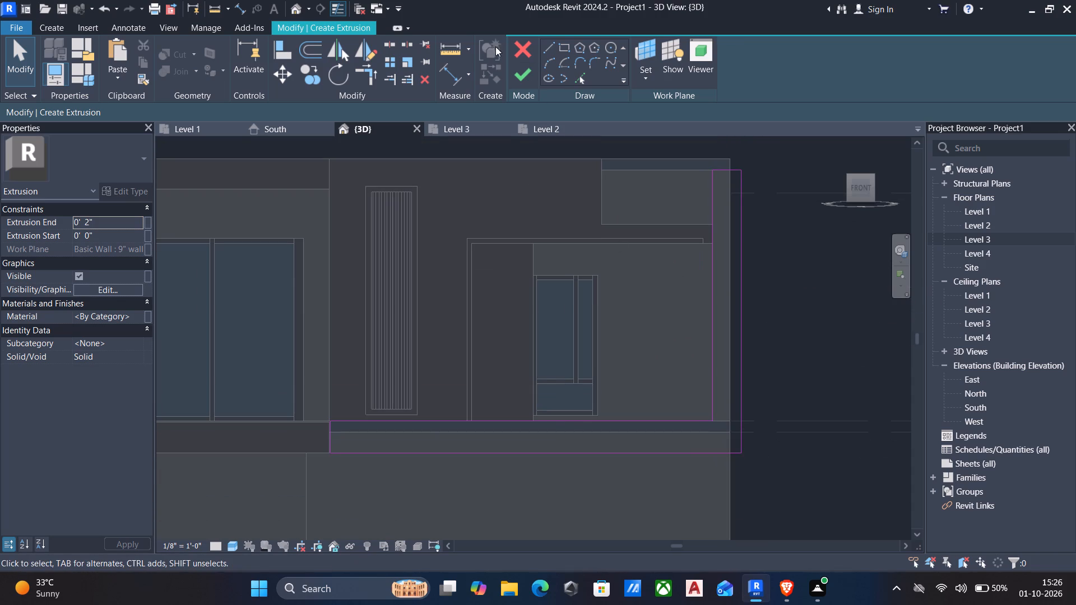
{"action": "left_click", "coordinate": [512, 72]}
Open the L-shaped trim's Extrusion End value for editing.
{"action": "scroll", "coordinate": [516, 343], "scroll_direction": "down", "scroll_amount": 2}
{"action": "middle_click_drag", "start_coordinate": [498, 337], "coordinate": [377, 429], "text": "shift"}
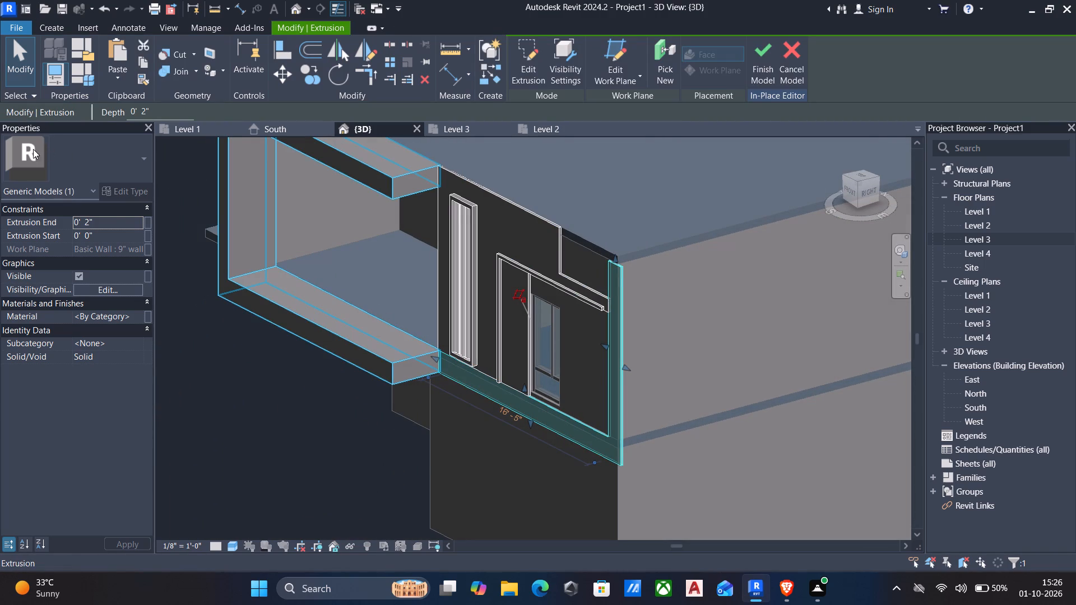
{"action": "left_click", "coordinate": [113, 221]}
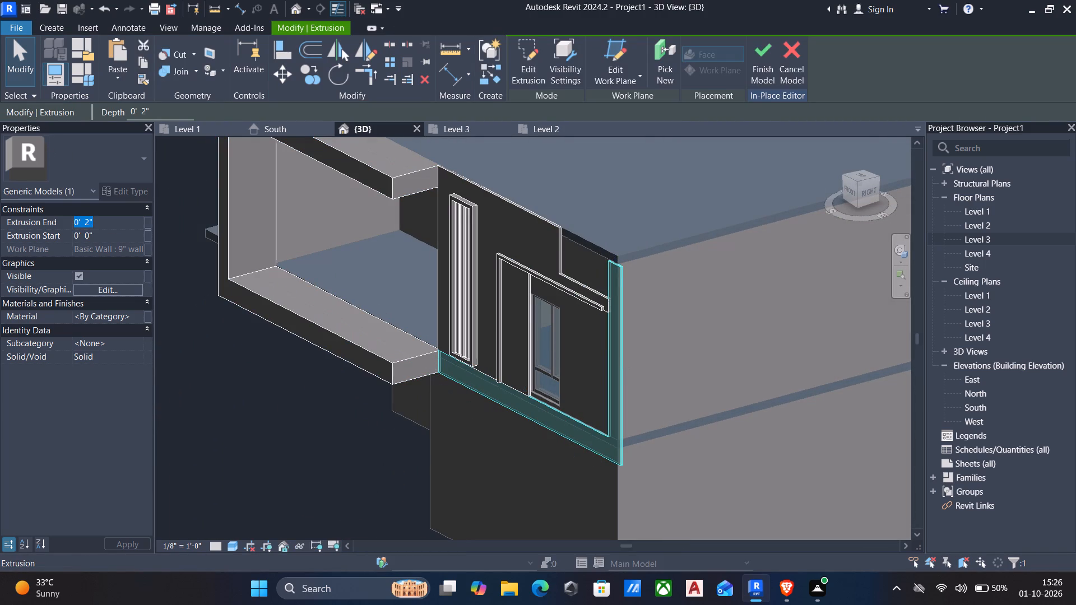
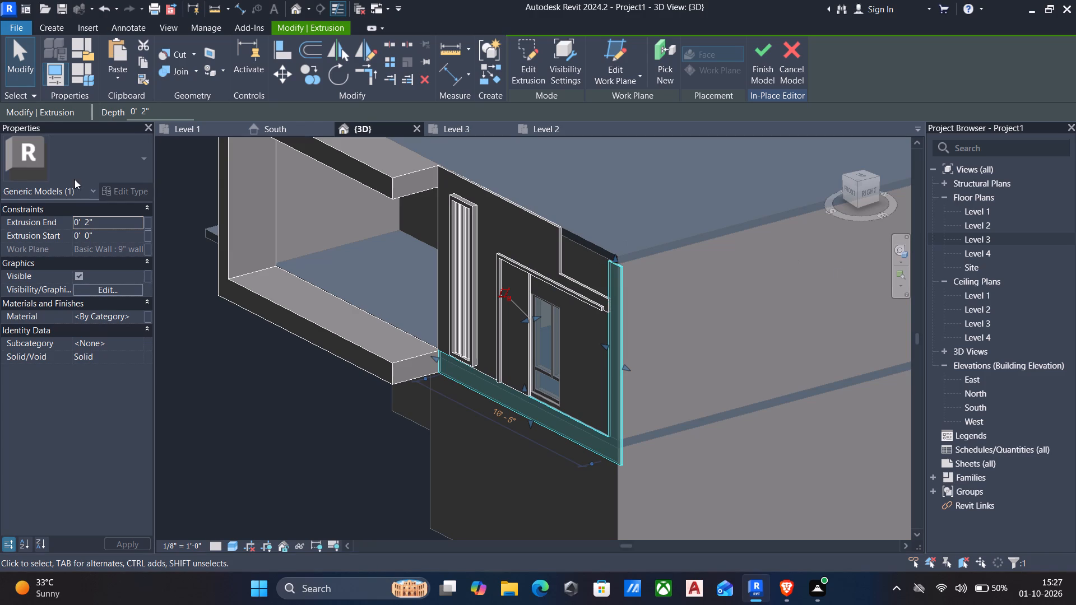
Set the L-shaped trim's Extrusion End to 1' 0".
{"action": "left_click", "coordinate": [136, 224]}
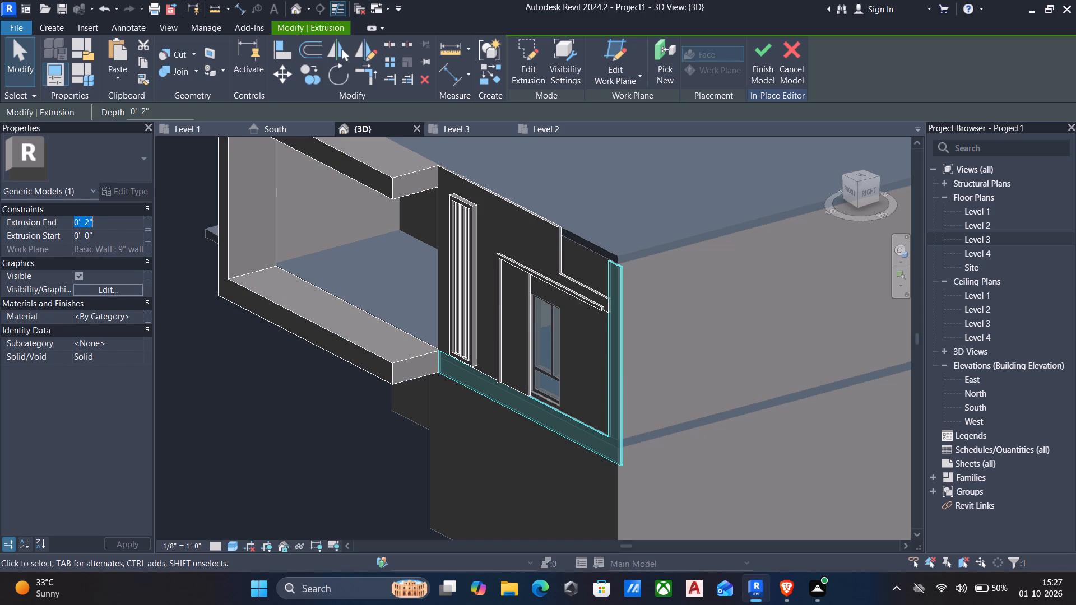
{"action": "type", "text": "1'"}
{"action": "key", "text": "Return"}
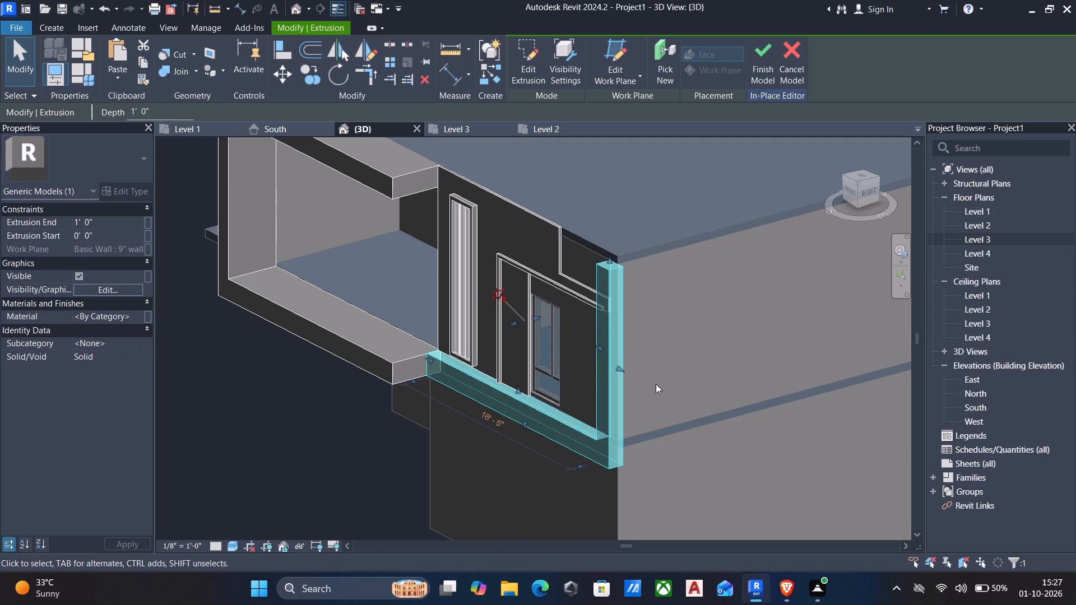
Stretch the top of the L-shaped trim's vertical leg up past the roof edge and finish the in-place model.
{"action": "scroll", "coordinate": [516, 389], "scroll_direction": "down", "scroll_amount": 1}
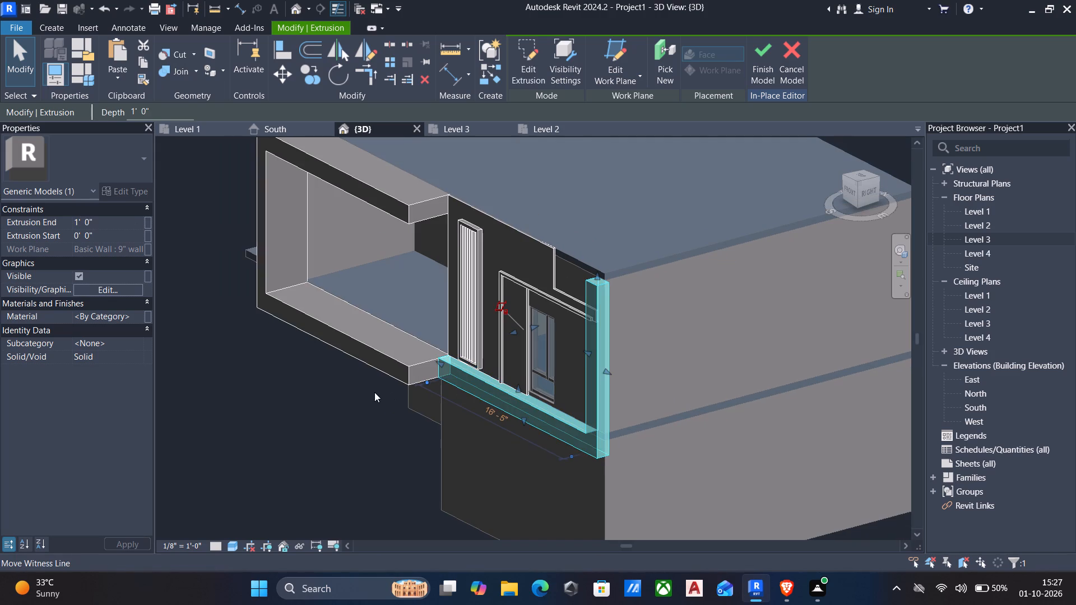
{"action": "middle_click_drag", "start_coordinate": [379, 394], "coordinate": [509, 349], "text": "shift"}
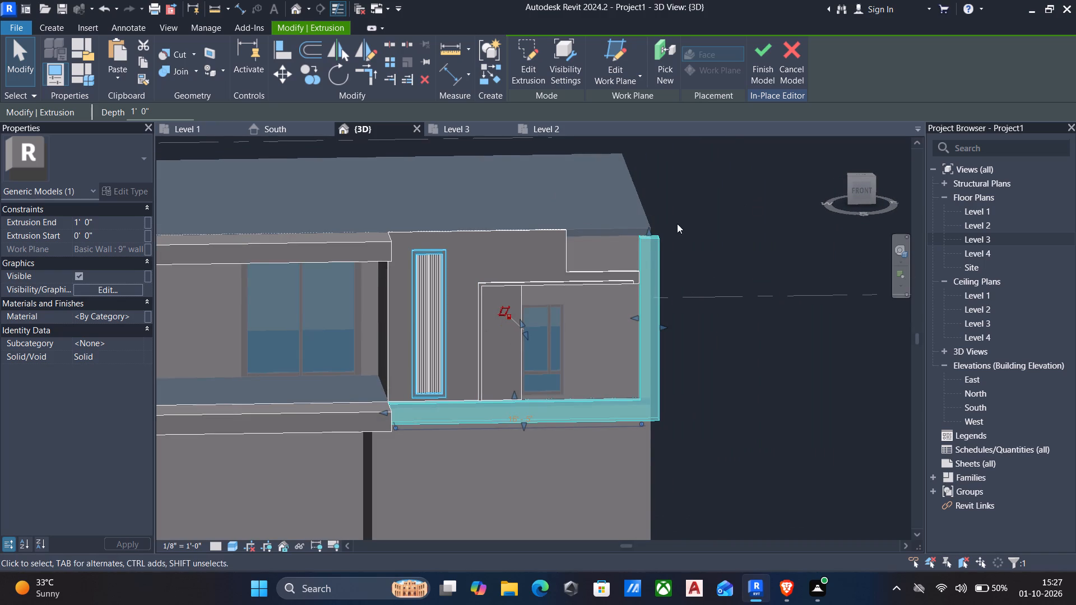
{"action": "middle_click_drag", "start_coordinate": [670, 225], "coordinate": [660, 268]}
{"action": "left_click_drag", "start_coordinate": [638, 276], "coordinate": [634, 250]}
{"action": "left_click", "coordinate": [758, 62]}
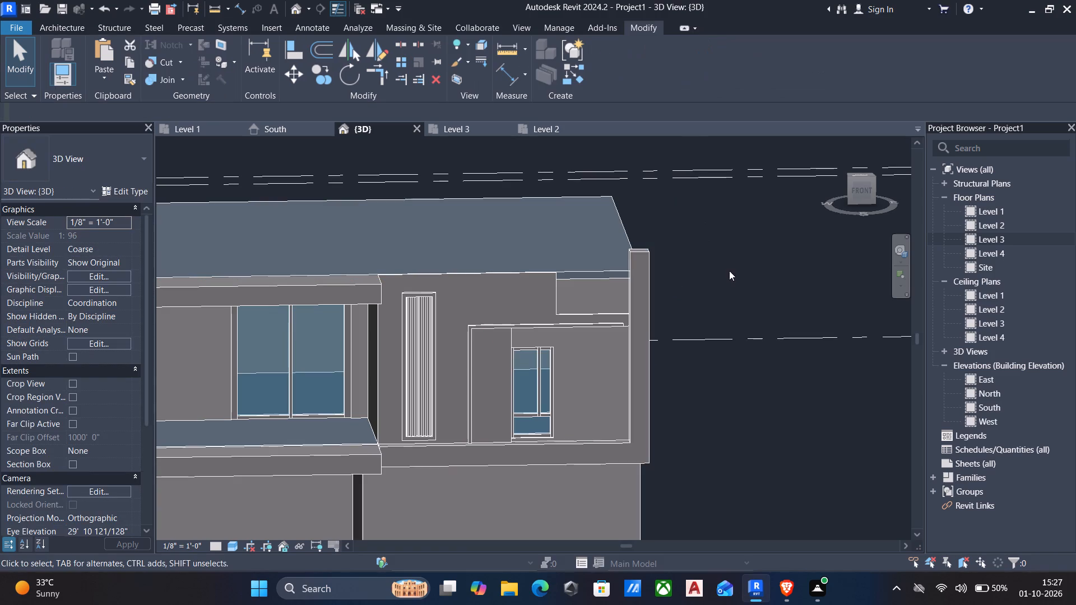
Examine the deepened L-shaped trim at the building corner and the upper-floor facade from several angles.
{"action": "middle_click_drag", "start_coordinate": [823, 302], "coordinate": [485, 370], "text": "shift"}
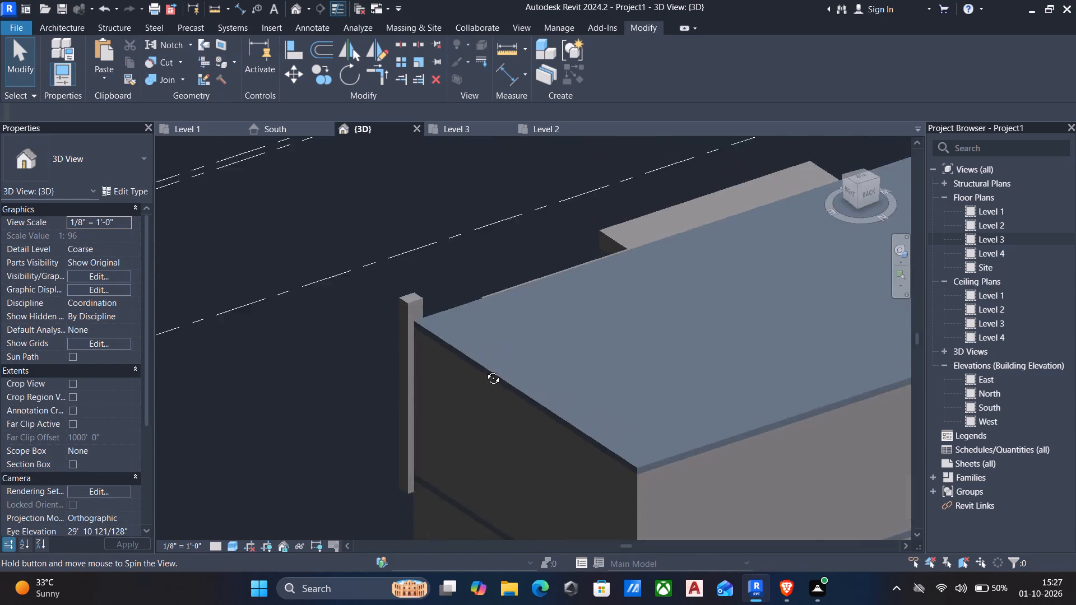
{"action": "middle_click_drag", "start_coordinate": [485, 370], "coordinate": [754, 351], "text": "shift"}
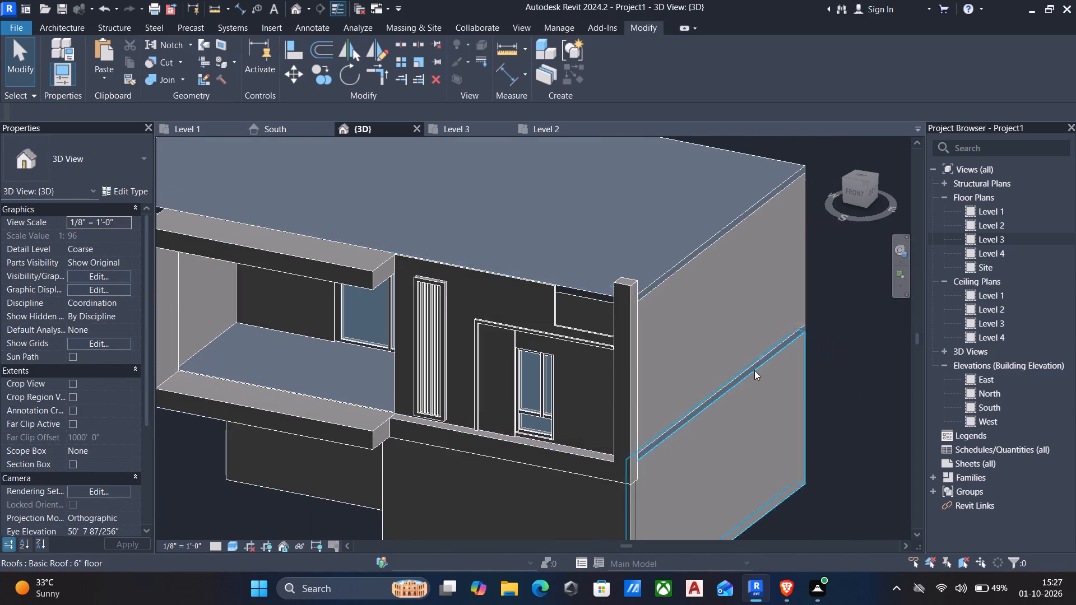
{"action": "middle_click_drag", "start_coordinate": [712, 375], "coordinate": [805, 360], "text": "shift"}
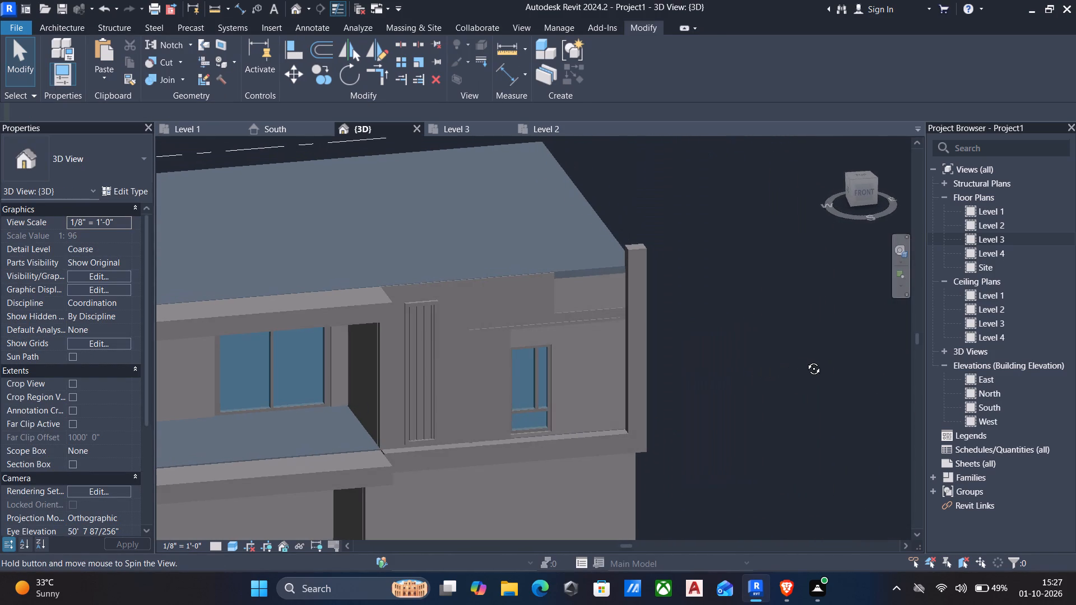
{"action": "middle_click_drag", "start_coordinate": [805, 360], "coordinate": [863, 390], "text": "shift"}
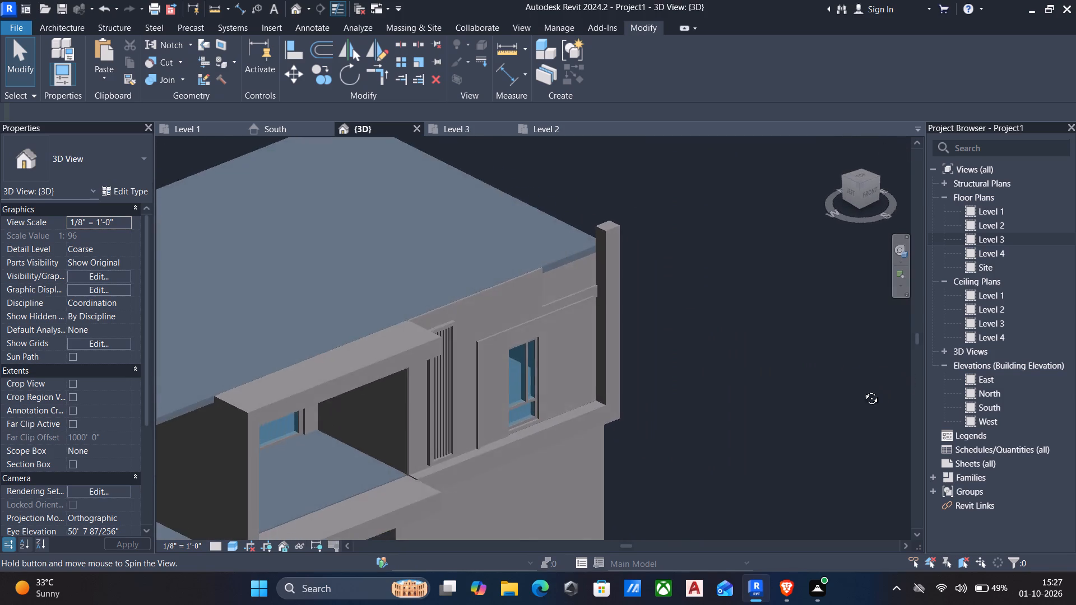
{"action": "middle_click_drag", "start_coordinate": [863, 390], "coordinate": [920, 409], "text": "shift"}
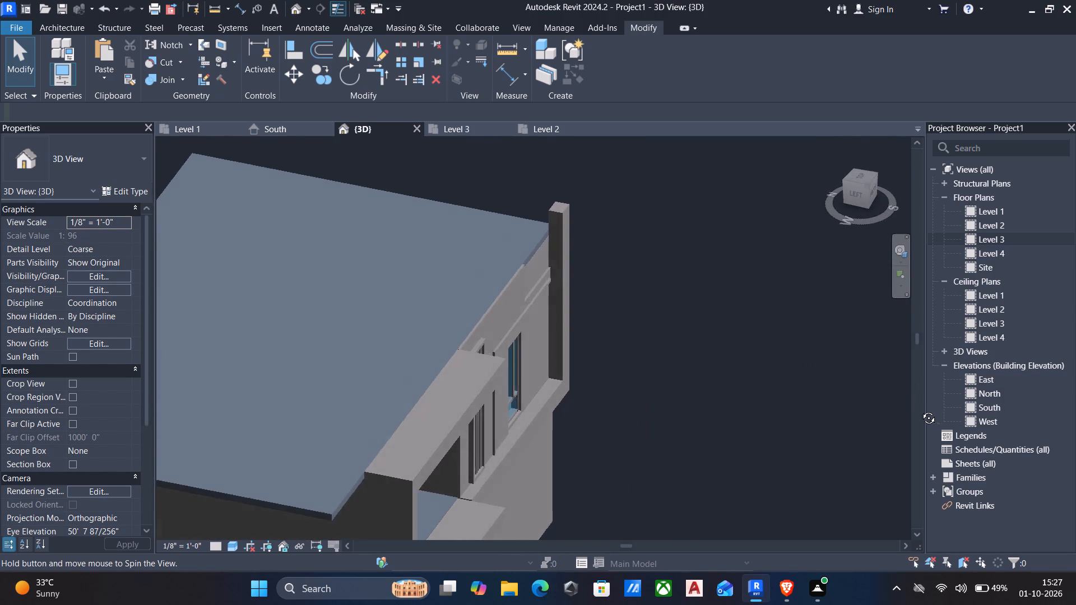
{"action": "middle_click_drag", "start_coordinate": [920, 409], "coordinate": [734, 360], "text": "shift"}
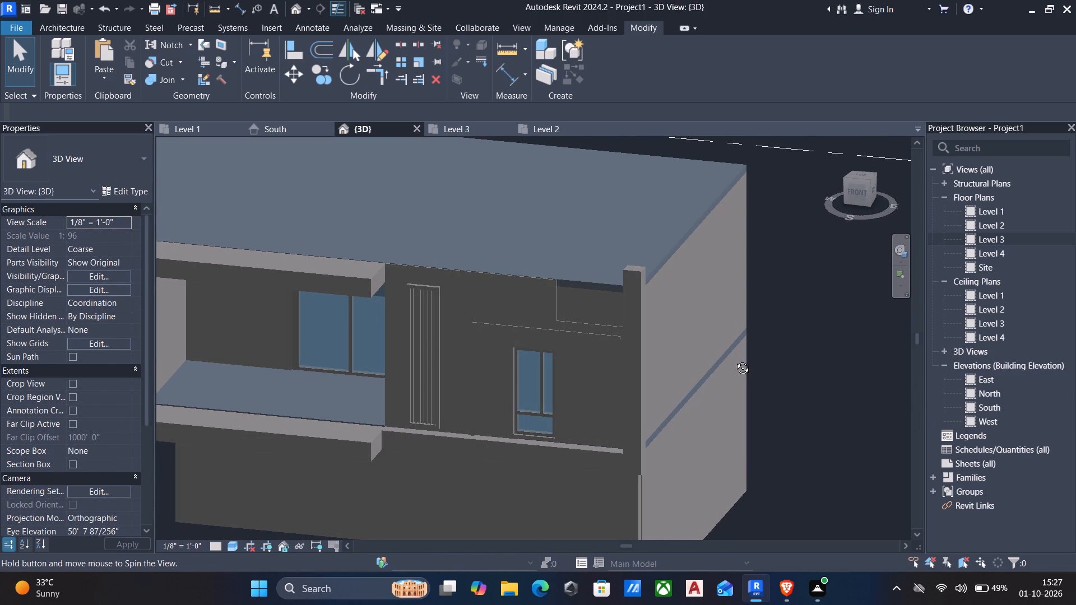
{"action": "middle_click_drag", "start_coordinate": [734, 360], "coordinate": [732, 361], "text": "shift"}
{"action": "middle_click", "coordinate": [732, 361], "text": "shift"}
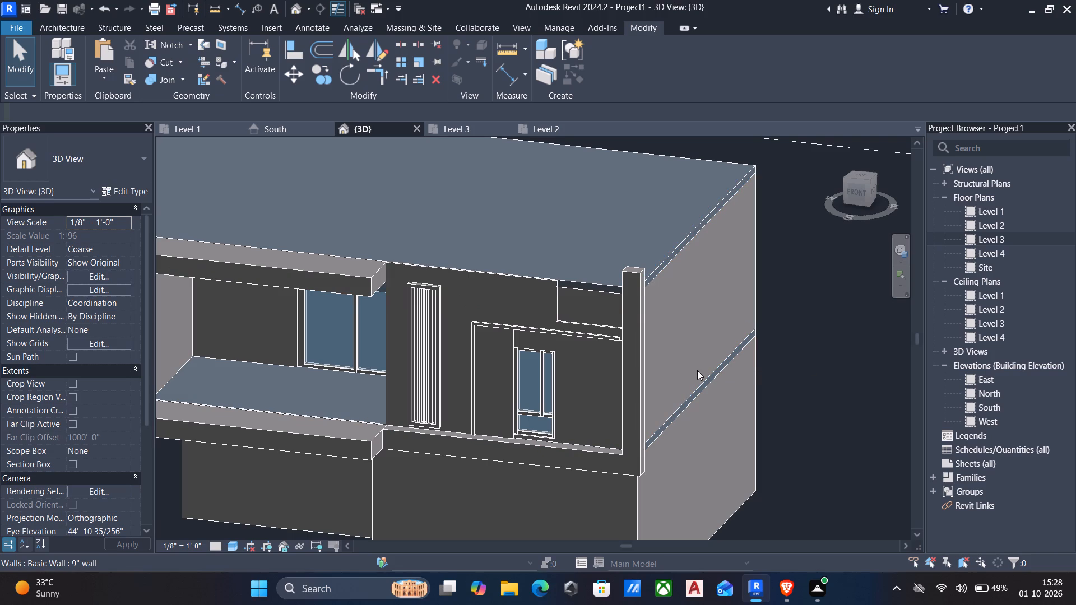
Lower the top edge of the thin facade panel beside the balcony frame to just below the roof slab.
{"action": "left_click", "coordinate": [420, 265]}
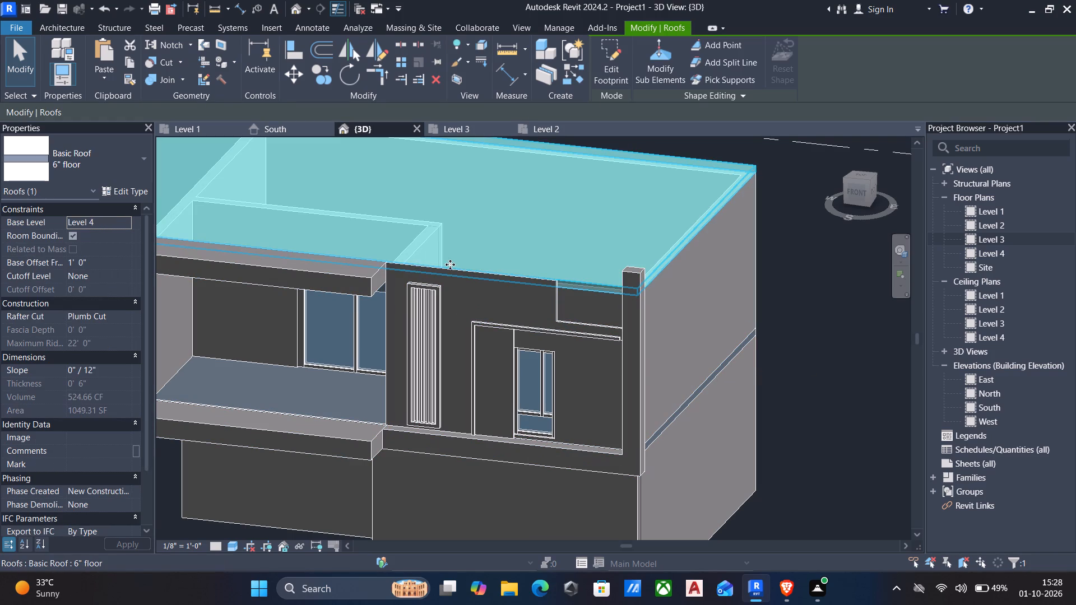
{"action": "key", "text": "Escape"}
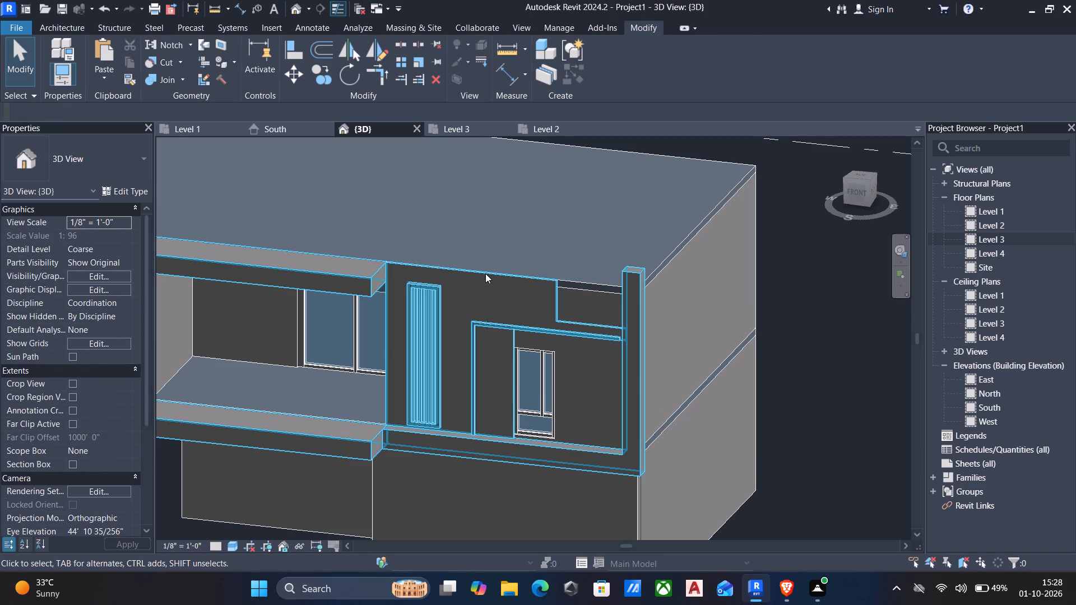
{"action": "left_click", "coordinate": [485, 273]}
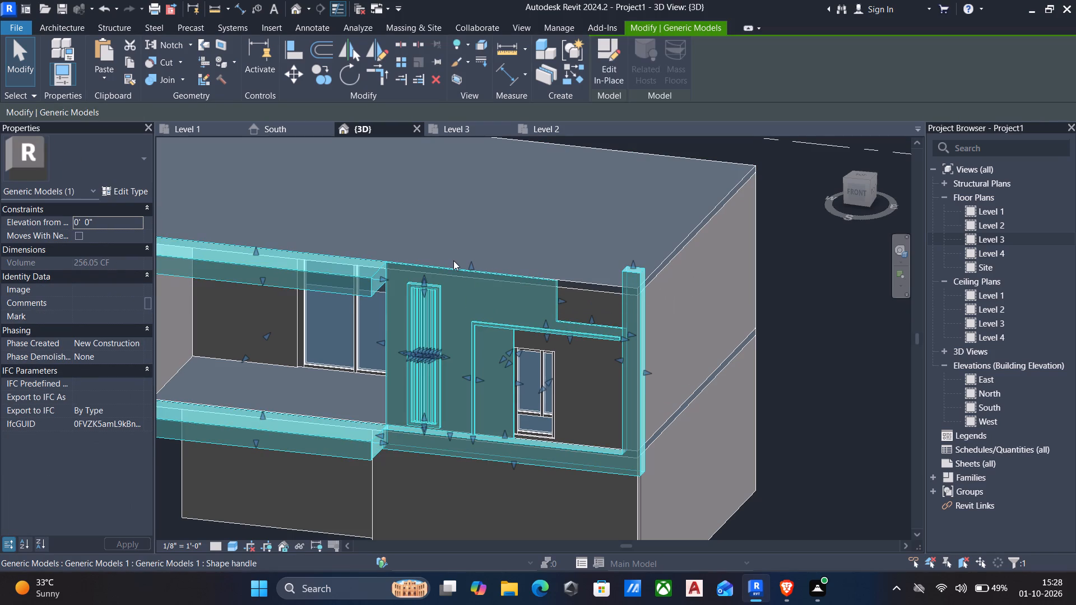
{"action": "left_click_drag", "start_coordinate": [470, 265], "coordinate": [471, 270]}
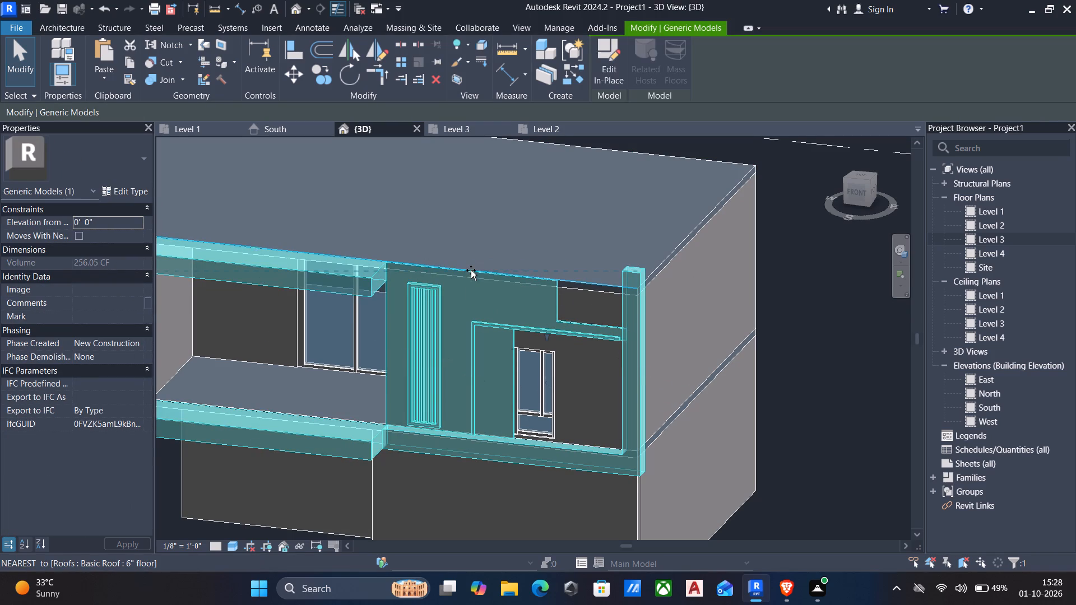
{"action": "left_click_drag", "start_coordinate": [471, 270], "coordinate": [469, 280]}
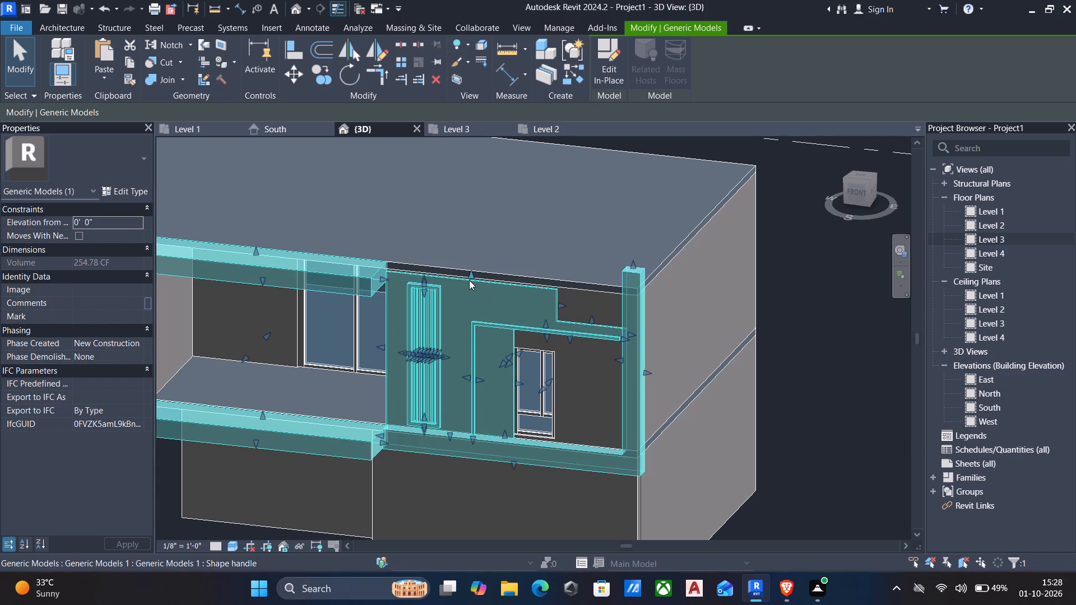
{"action": "key", "text": "Escape"}
Reopen the facade's in-place generic model for editing, ready for creating another form.
{"action": "scroll", "coordinate": [453, 275], "scroll_direction": "up", "scroll_amount": 4}
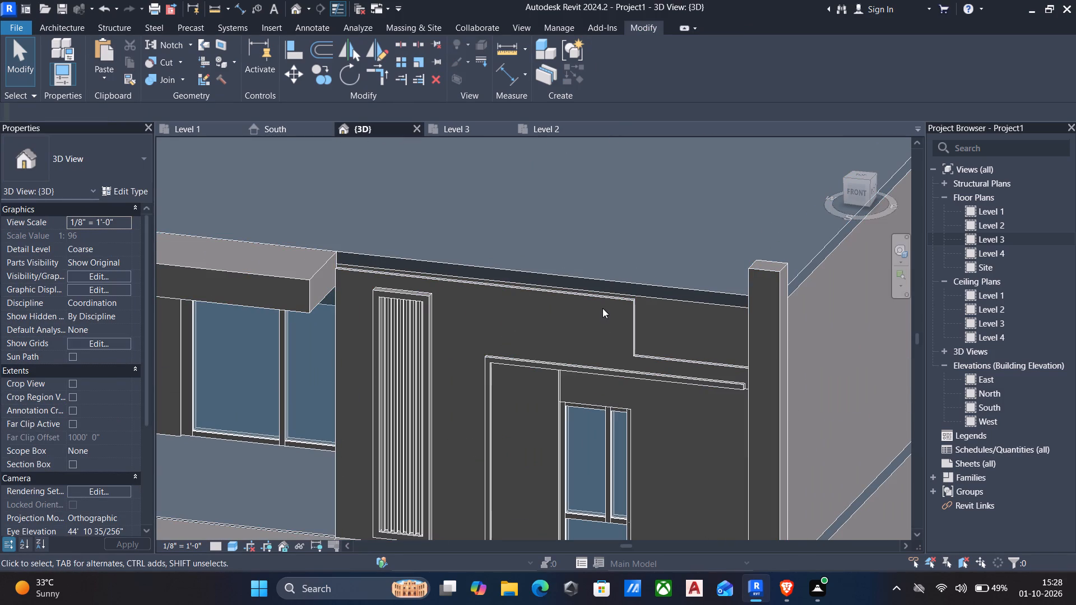
{"action": "left_click", "coordinate": [597, 295]}
{"action": "key", "text": "Escape"}
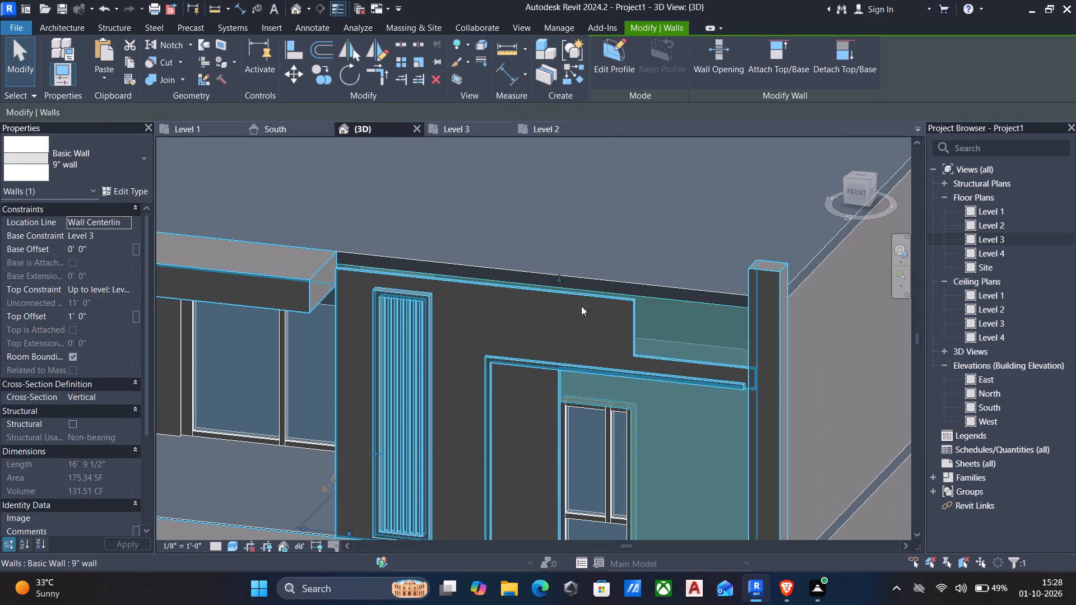
{"action": "left_click", "coordinate": [674, 360]}
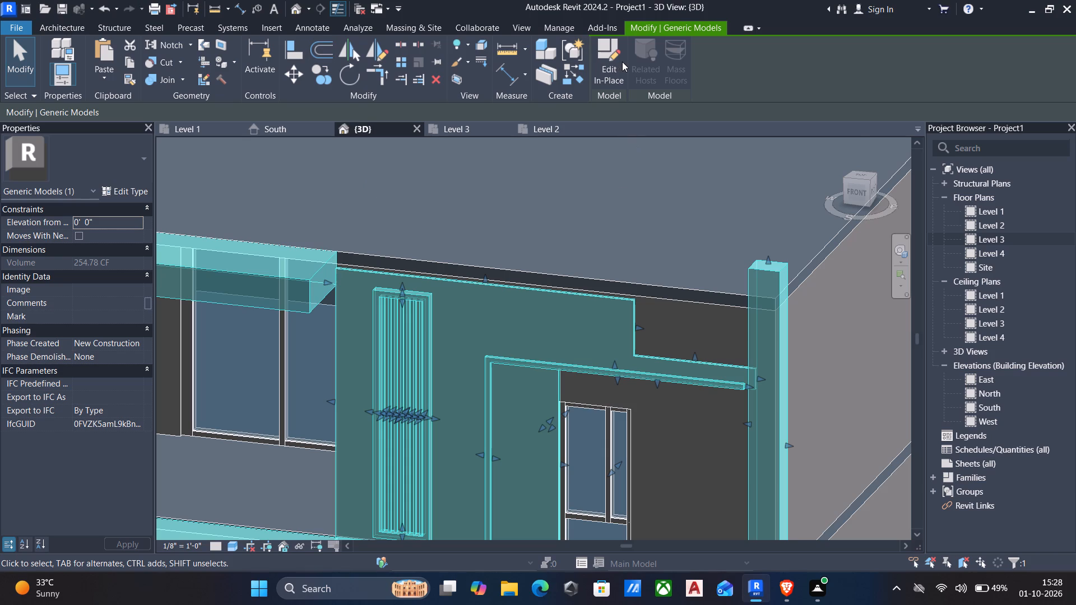
{"action": "left_click", "coordinate": [607, 59]}
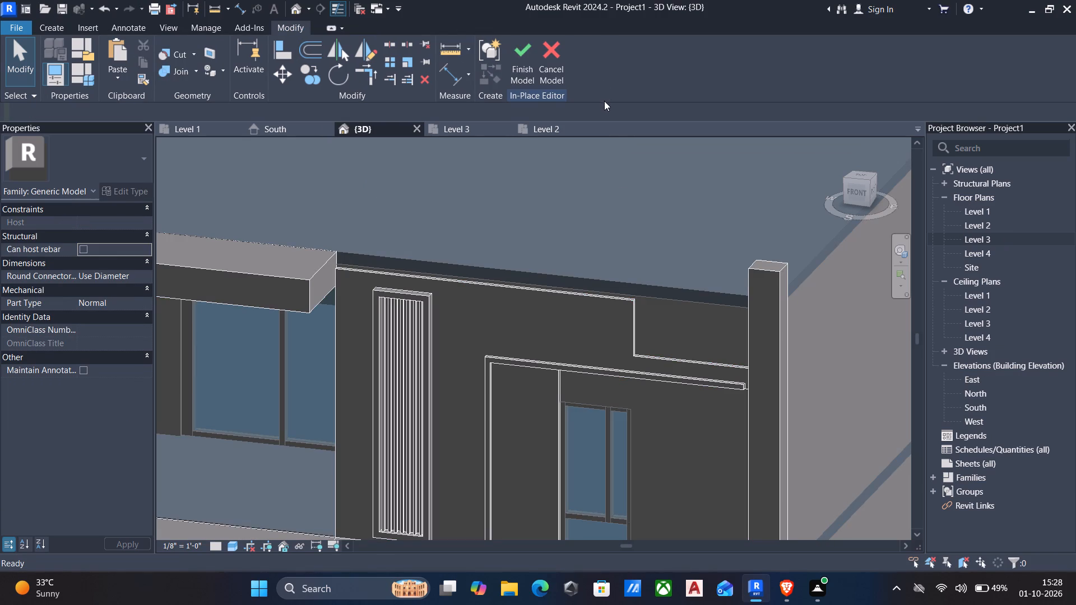
{"action": "left_click", "coordinate": [47, 32]}
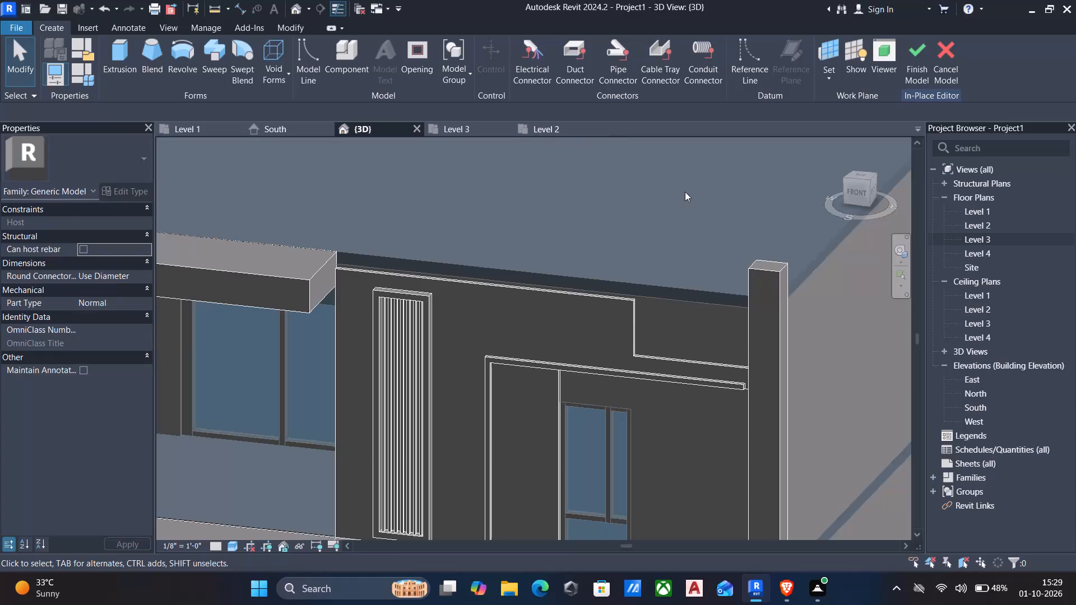
{"action": "scroll", "coordinate": [685, 206], "scroll_direction": "down", "scroll_amount": 3}
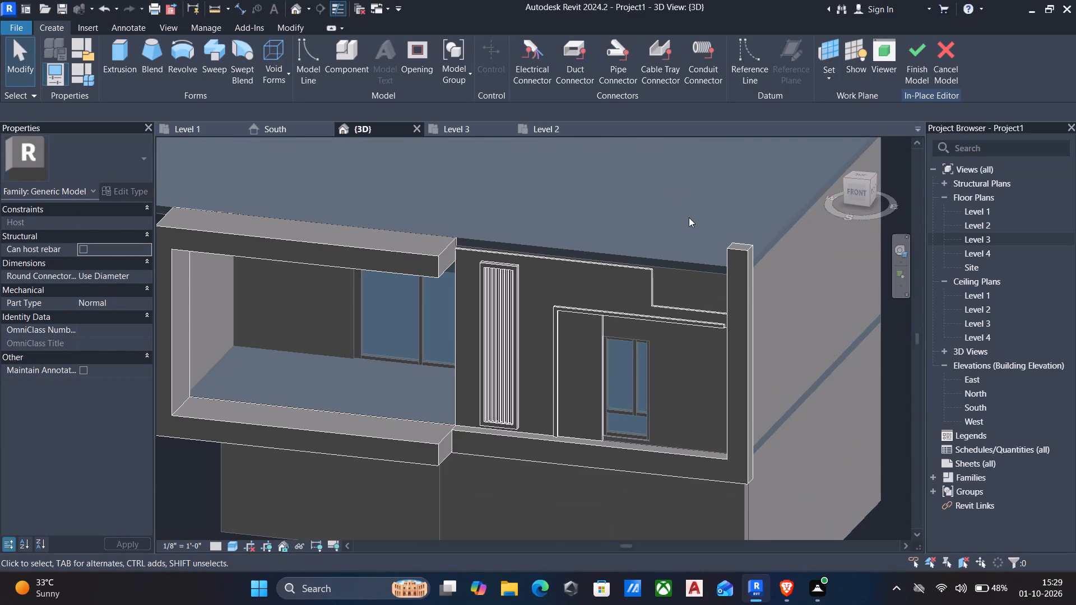
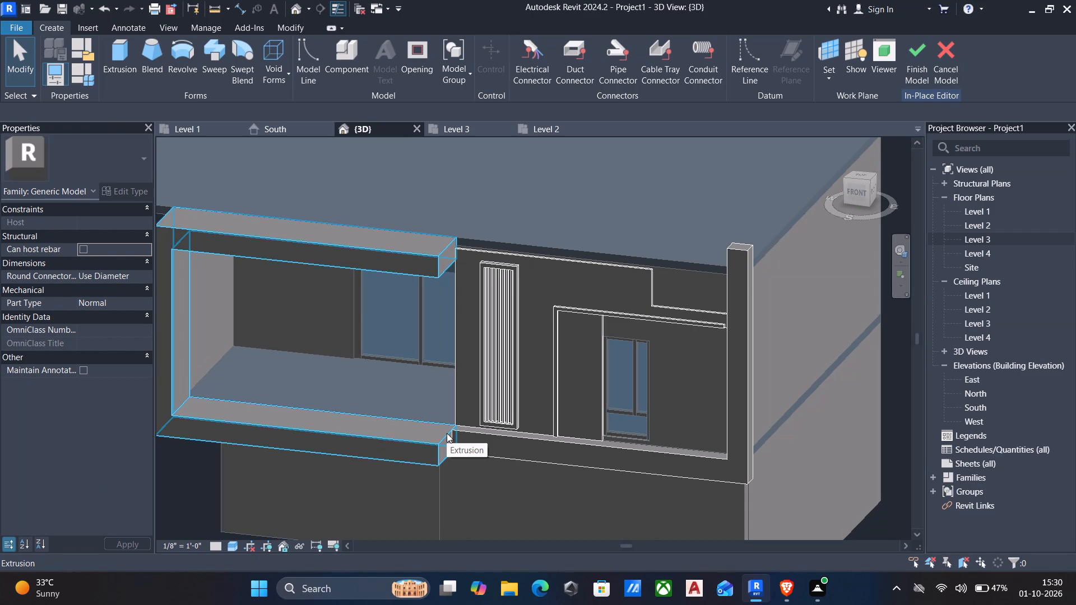
Start a new solid extrusion in the facade's in-place model, using Pick a Plane for the work plane and the Rectangle tool for its profile.
{"action": "middle_click_drag", "start_coordinate": [568, 218], "coordinate": [608, 282]}
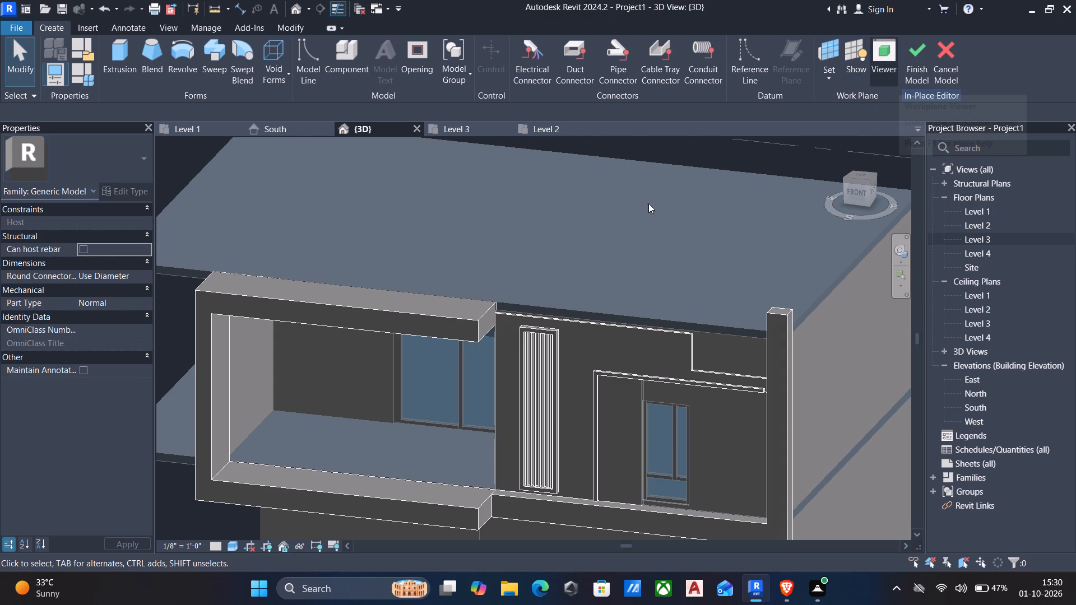
{"action": "scroll", "coordinate": [631, 235], "scroll_direction": "down", "scroll_amount": 1}
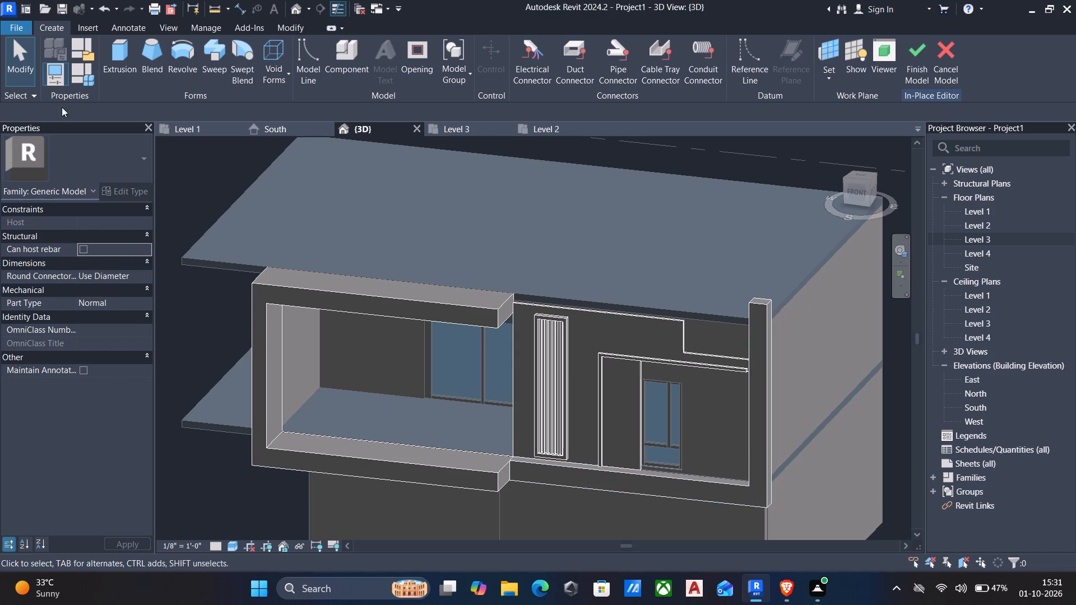
{"action": "left_click", "coordinate": [127, 41]}
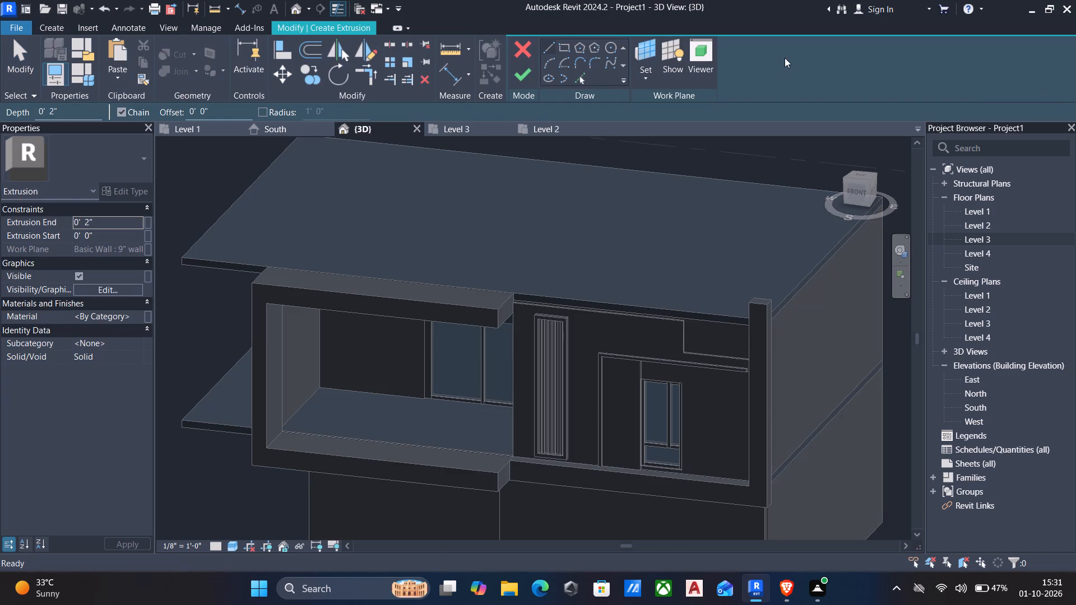
{"action": "left_click", "coordinate": [648, 79]}
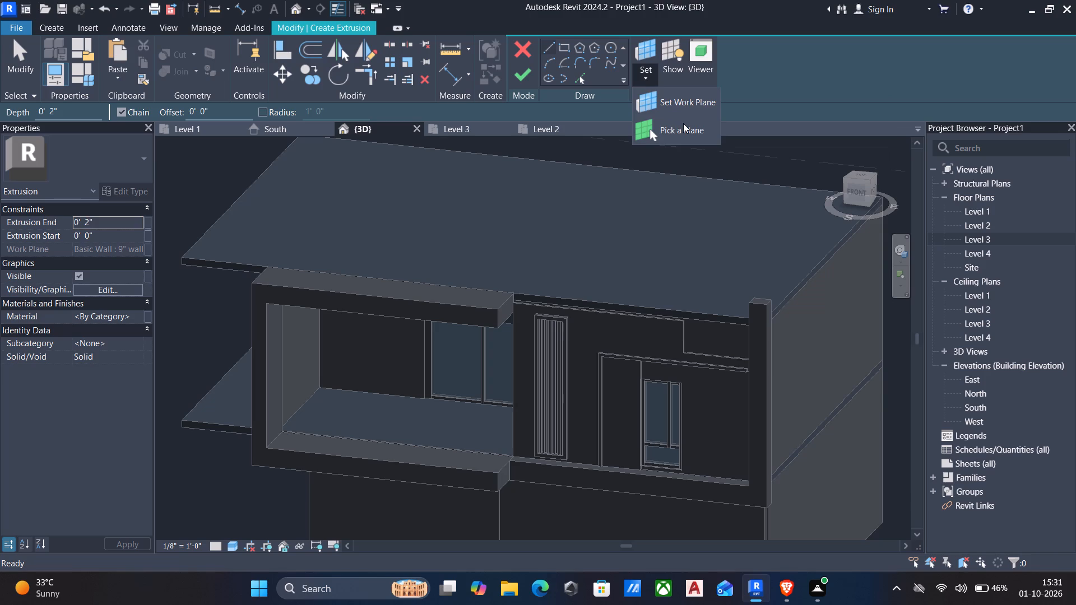
{"action": "left_click", "coordinate": [683, 129]}
{"action": "left_click", "coordinate": [561, 50]}
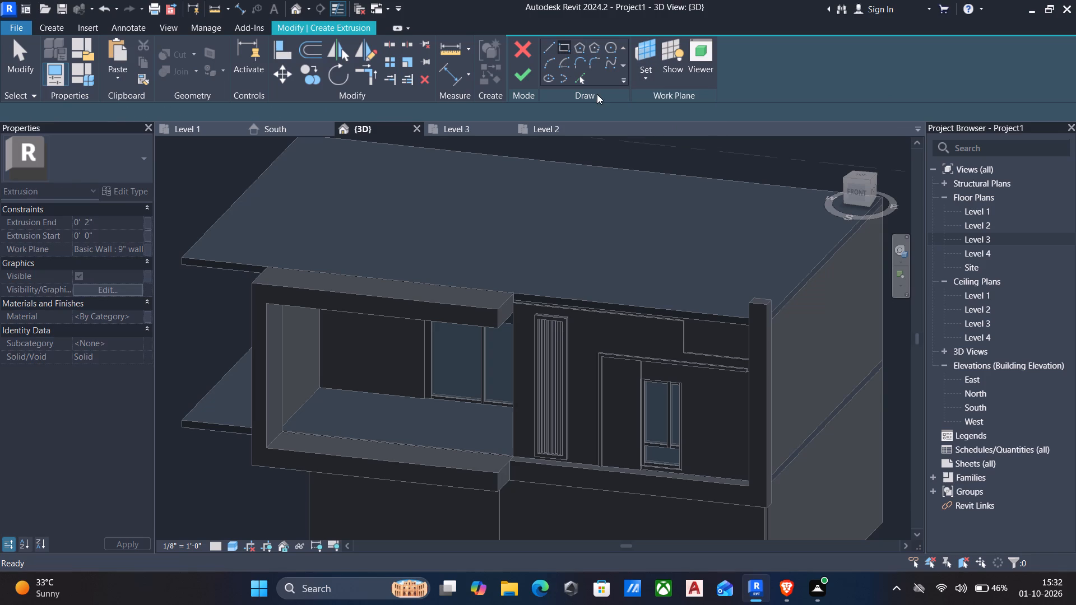
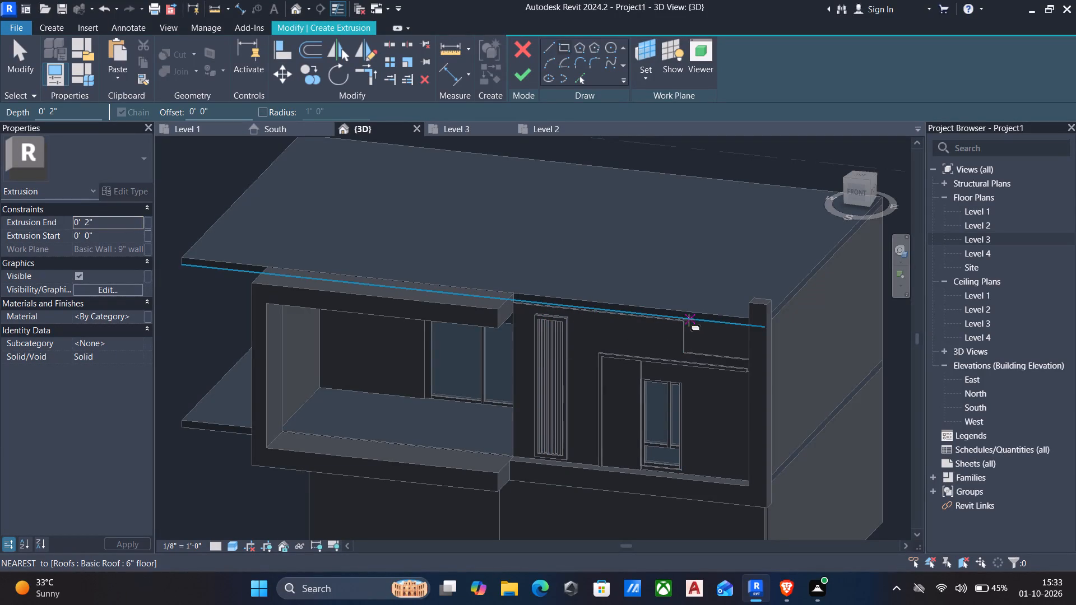
Sketch a rectangle about 16' 9 1/2" long over the roof's front edge, from the projecting balcony frame to the corner column.
{"action": "scroll", "coordinate": [660, 300], "scroll_direction": "up", "scroll_amount": 4}
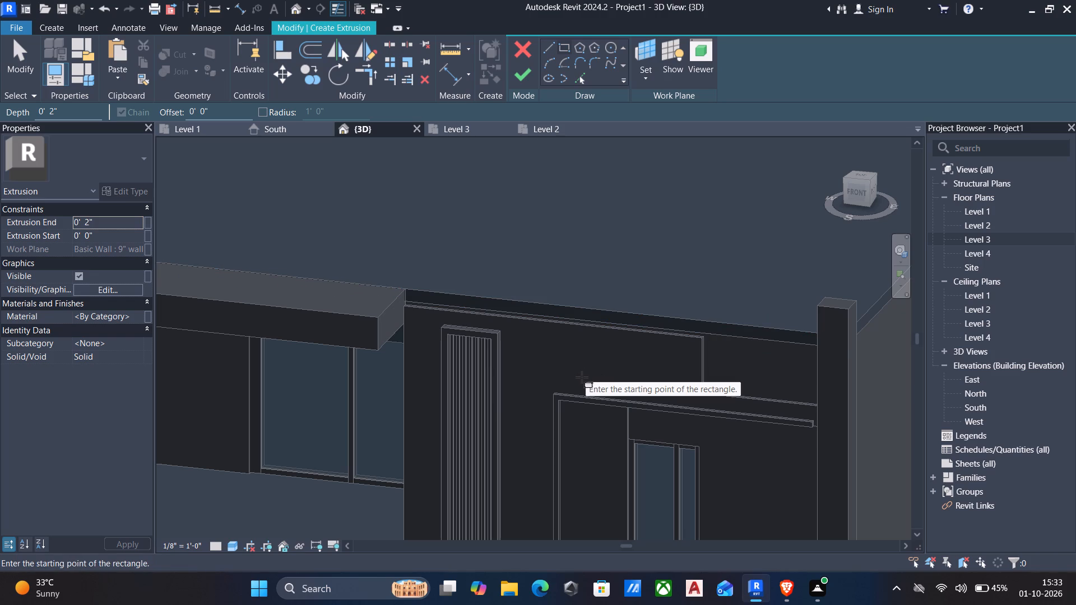
{"action": "middle_click_drag", "start_coordinate": [584, 392], "coordinate": [600, 389], "text": "shift"}
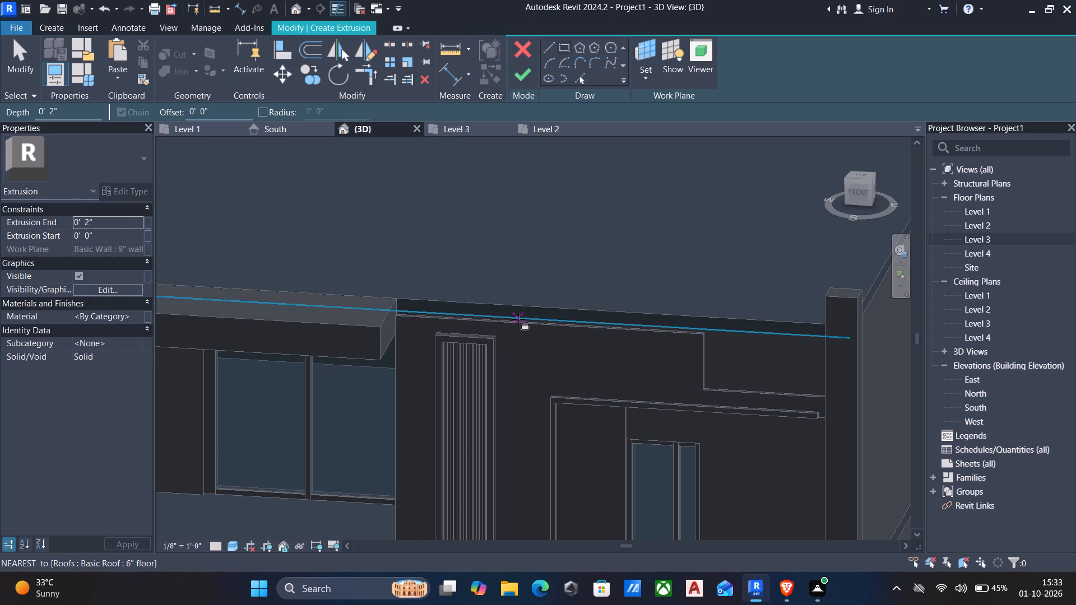
{"action": "scroll", "coordinate": [525, 351], "scroll_direction": "down", "scroll_amount": 1}
{"action": "middle_click_drag", "start_coordinate": [525, 353], "coordinate": [598, 325]}
{"action": "middle_click_drag", "start_coordinate": [653, 336], "coordinate": [679, 301], "text": "shift"}
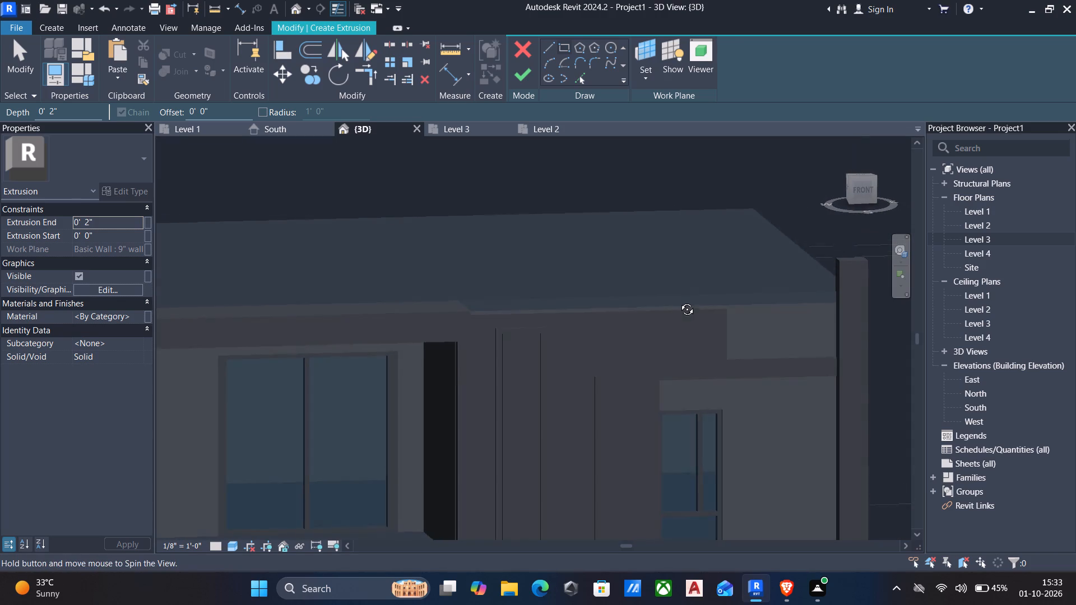
{"action": "middle_click_drag", "start_coordinate": [679, 301], "coordinate": [679, 301], "text": "shift"}
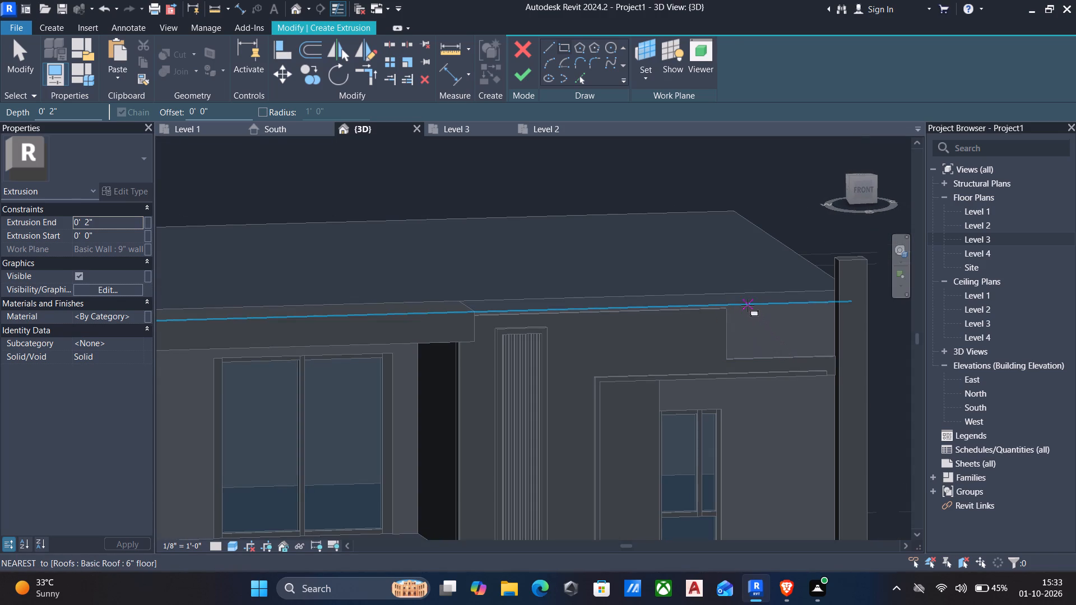
{"action": "left_click", "coordinate": [748, 305]}
{"action": "key", "text": "Escape"}
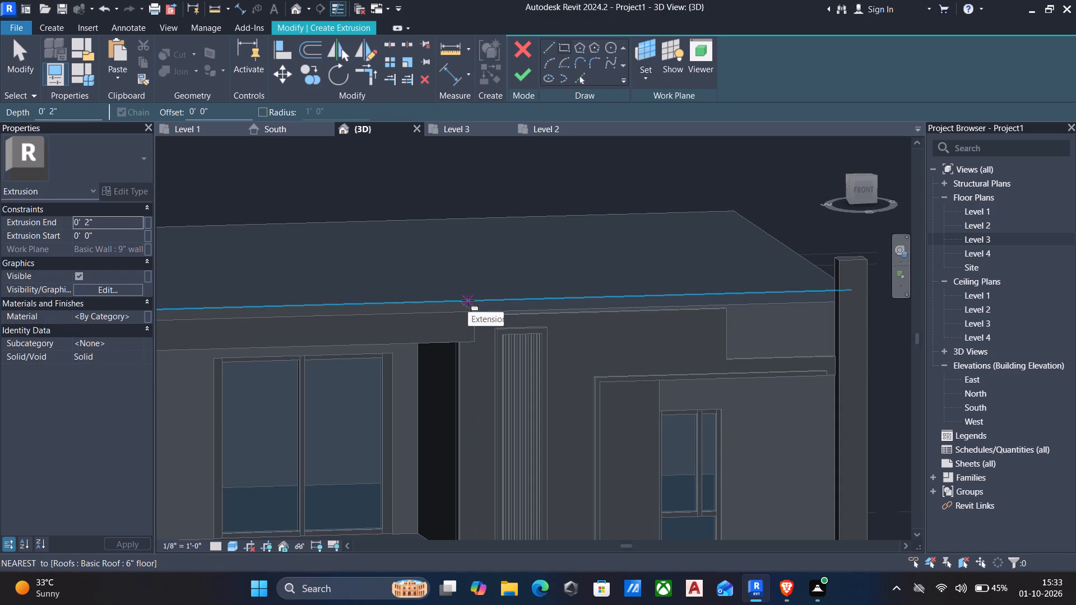
{"action": "middle_click_drag", "start_coordinate": [468, 300], "coordinate": [426, 307], "text": "shift"}
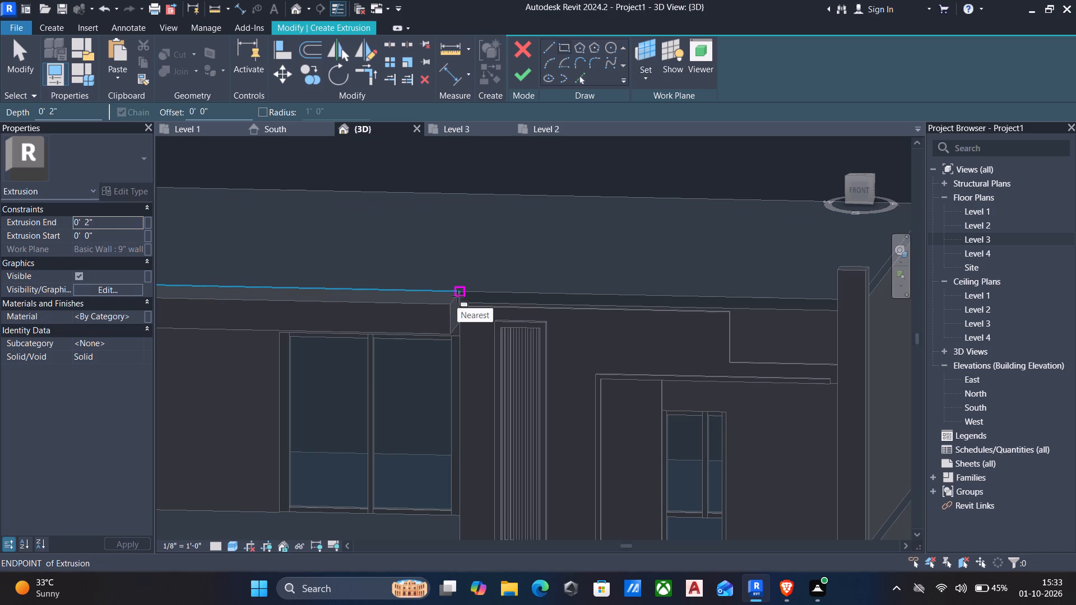
{"action": "left_click", "coordinate": [457, 296]}
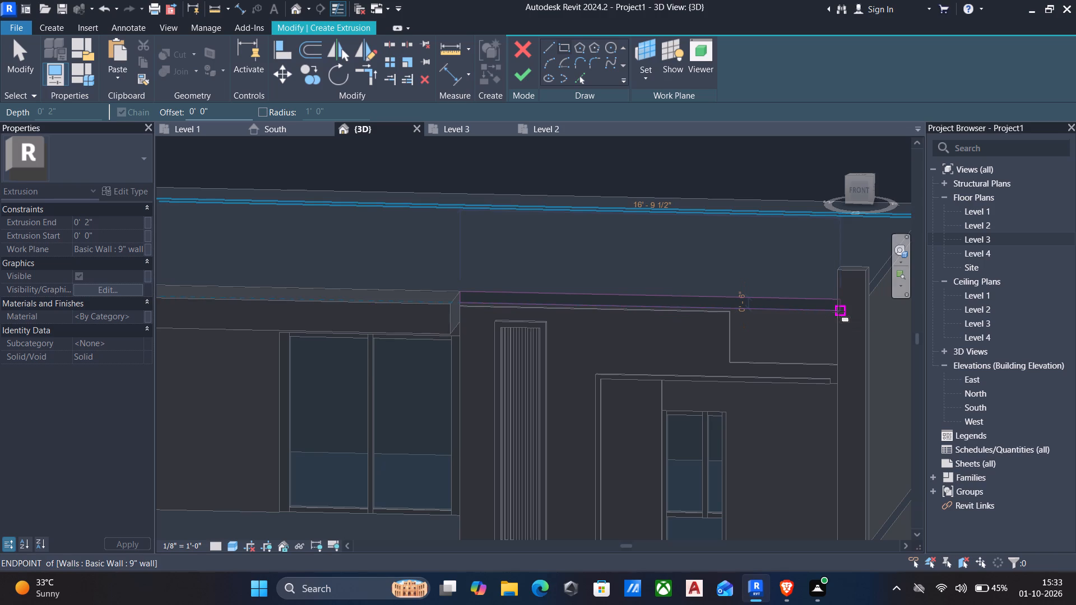
{"action": "middle_click_drag", "start_coordinate": [838, 312], "coordinate": [891, 315], "text": "shift"}
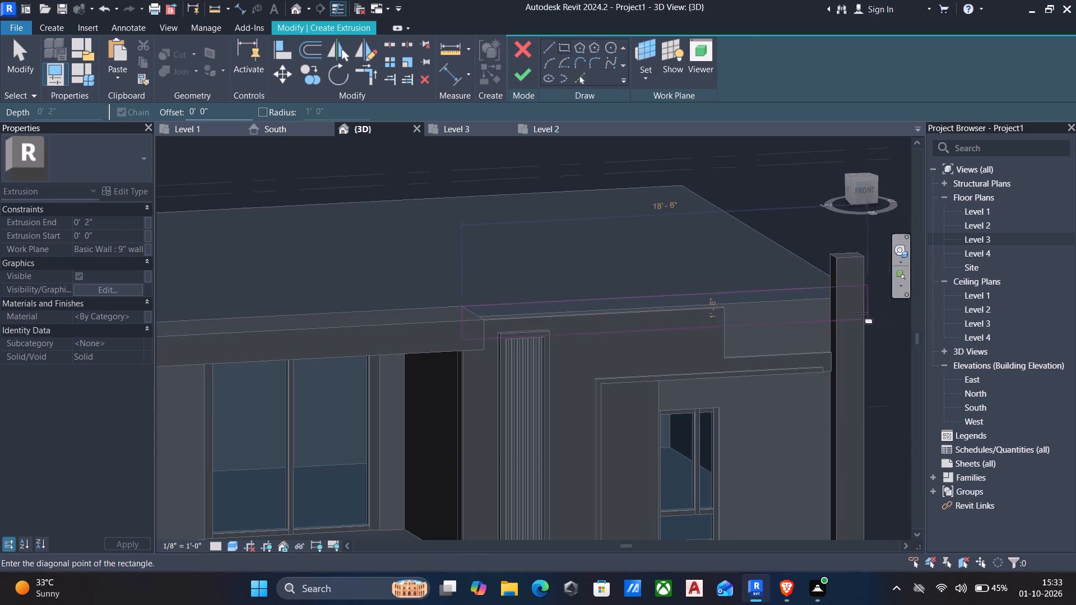
{"action": "left_click", "coordinate": [834, 299]}
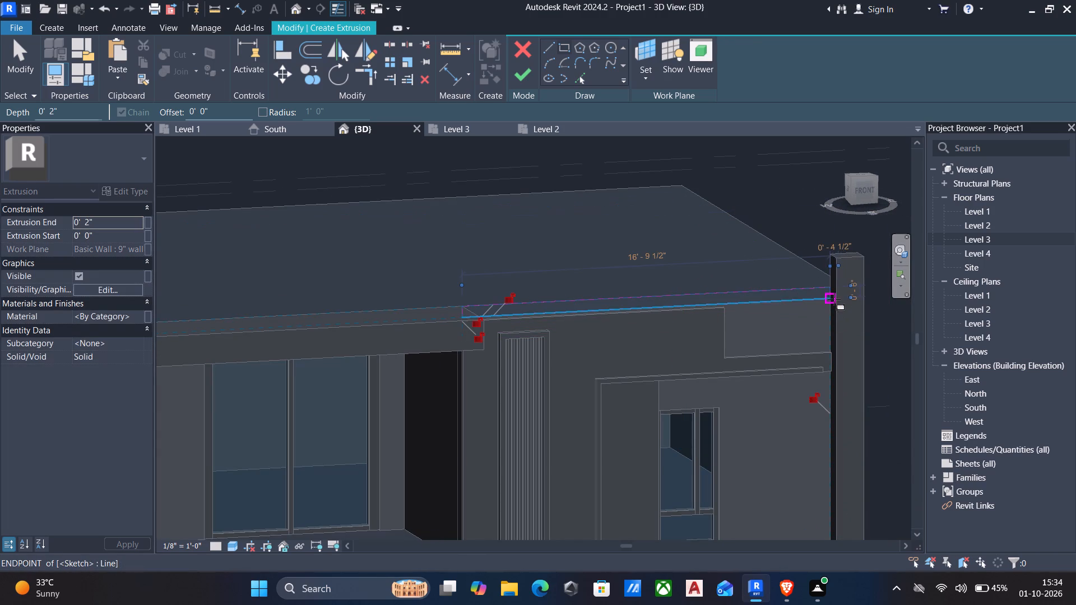
{"action": "key", "text": "Escape"}
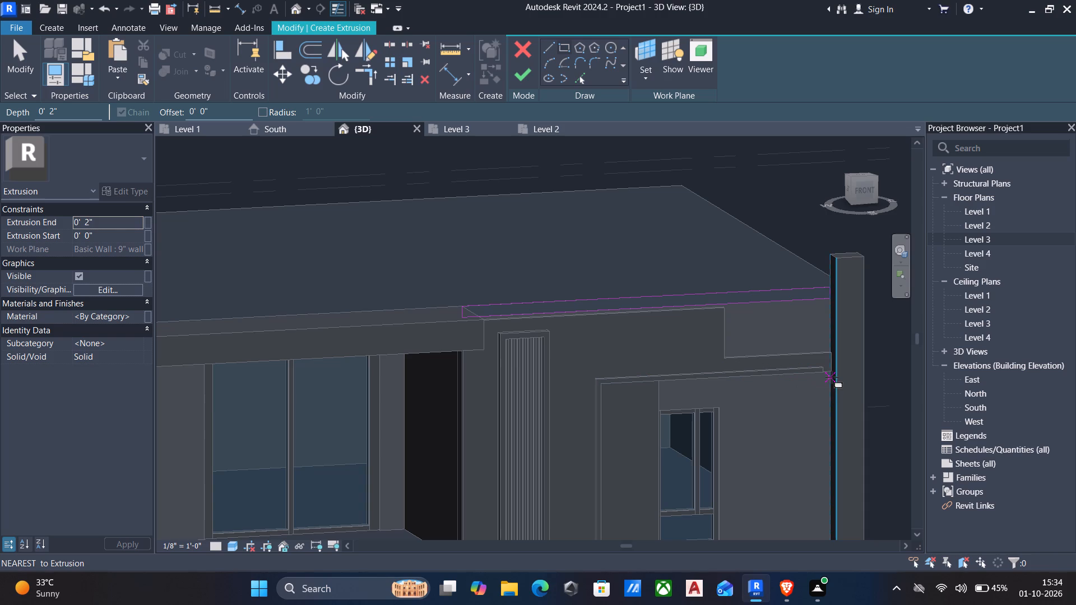
{"action": "middle_click_drag", "start_coordinate": [833, 377], "coordinate": [805, 373]}
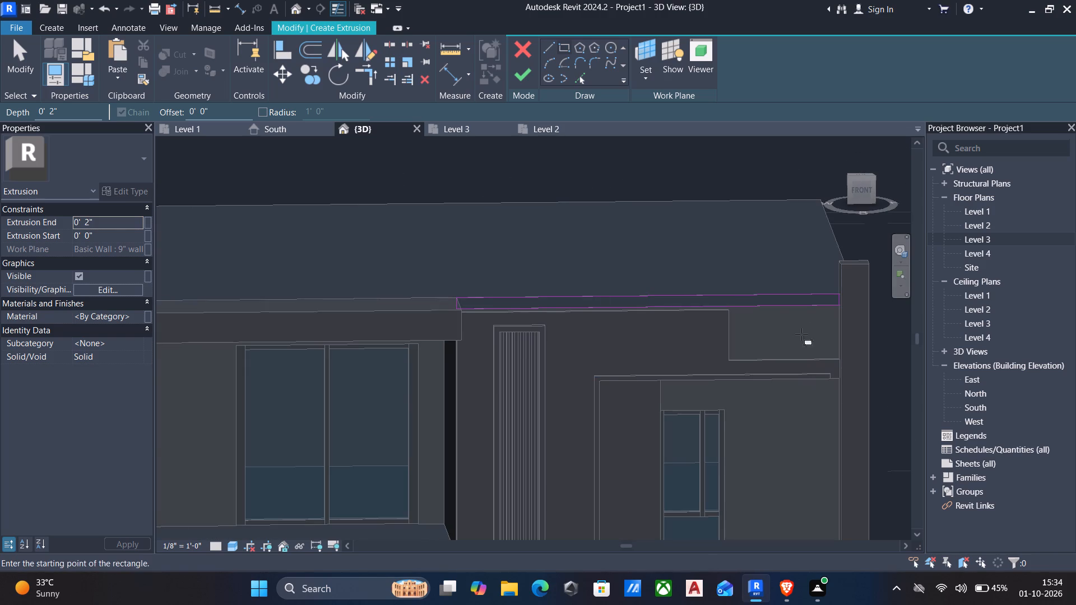
{"action": "scroll", "coordinate": [772, 313], "scroll_direction": "down", "scroll_amount": 1}
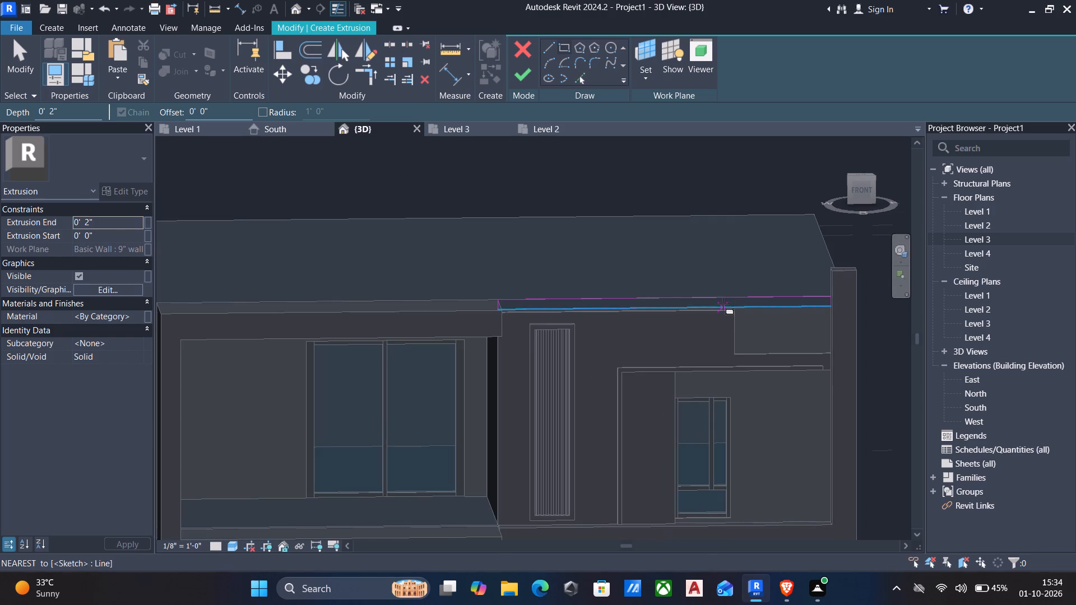
{"action": "key", "text": "Escape"}
Nudge the rectangle's lower long line up by one increment to make the strip profile narrower.
{"action": "left_click", "coordinate": [749, 313]}
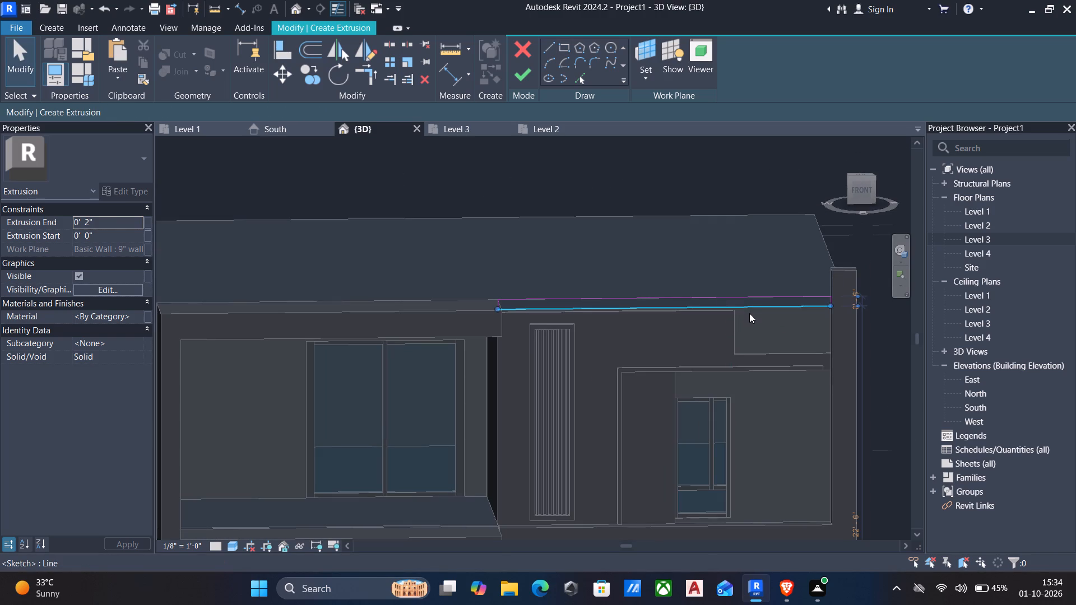
{"action": "key", "text": "Up"}
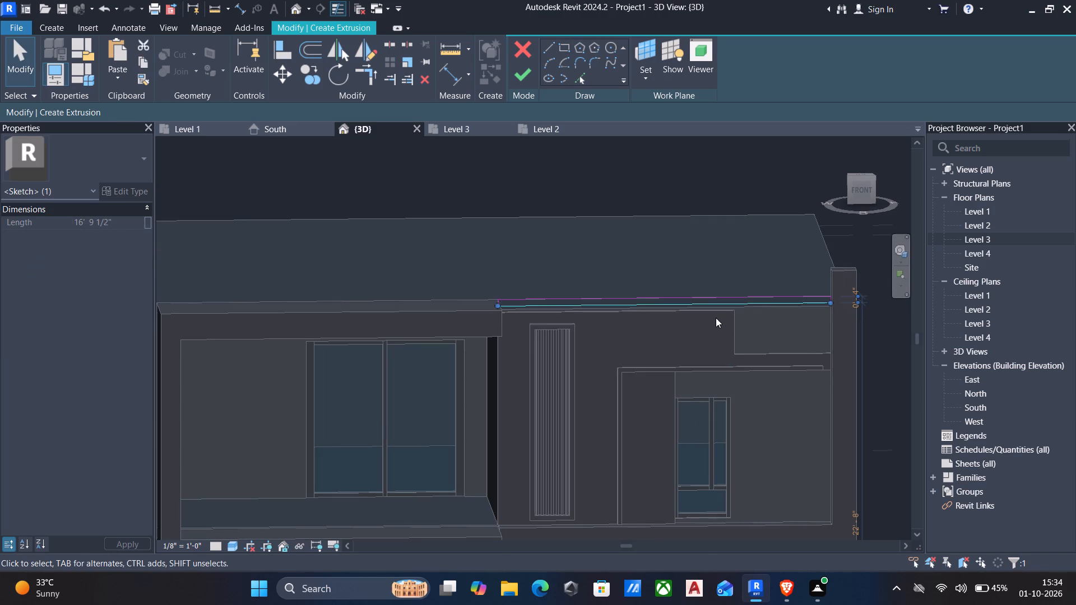
{"action": "middle_click_drag", "start_coordinate": [716, 318], "coordinate": [676, 313], "text": "shift"}
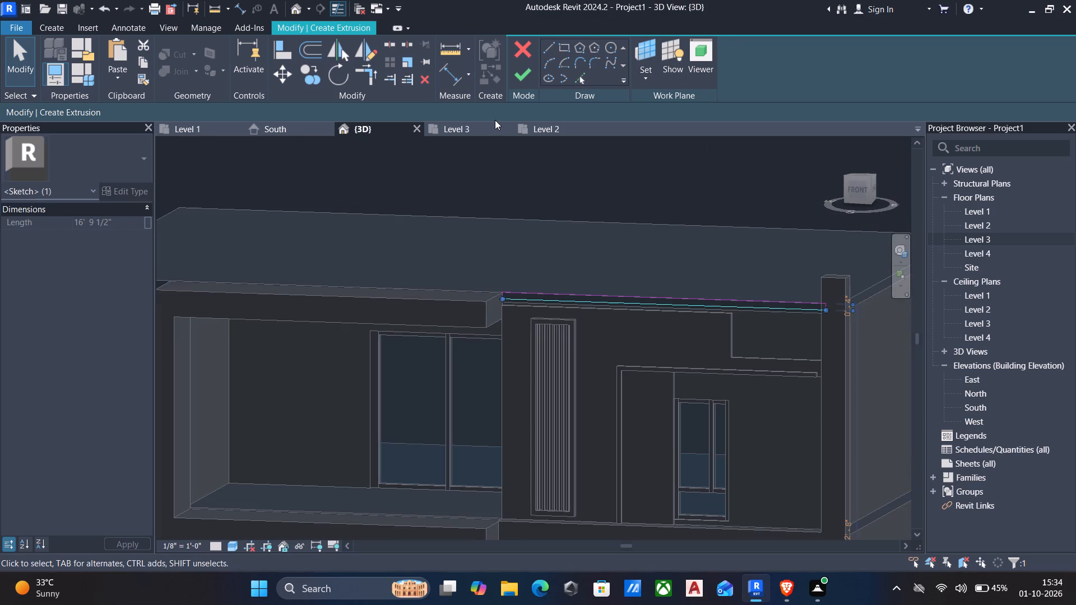
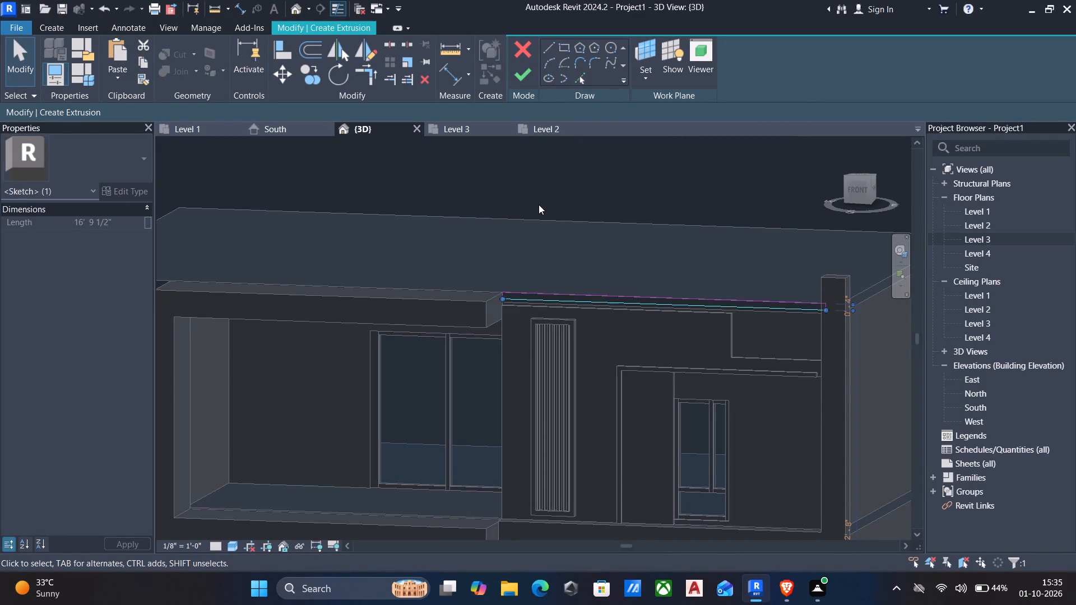
Finish the roof-edge strip's sketch, set its Extrusion End to 4", and finish the in-place model.
{"action": "middle_click_drag", "start_coordinate": [590, 188], "coordinate": [555, 193]}
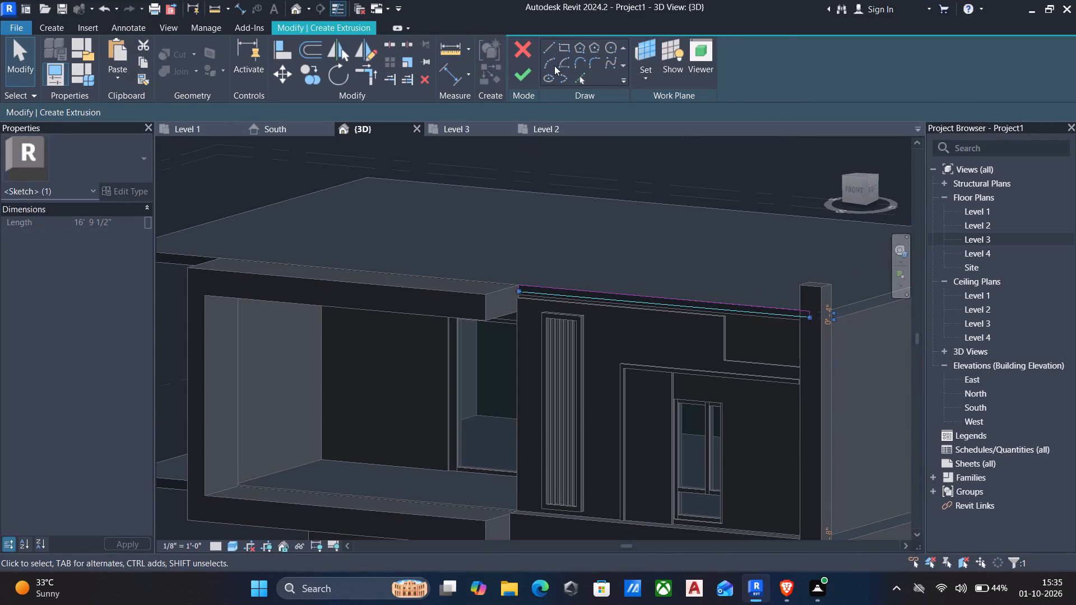
{"action": "left_click", "coordinate": [525, 73]}
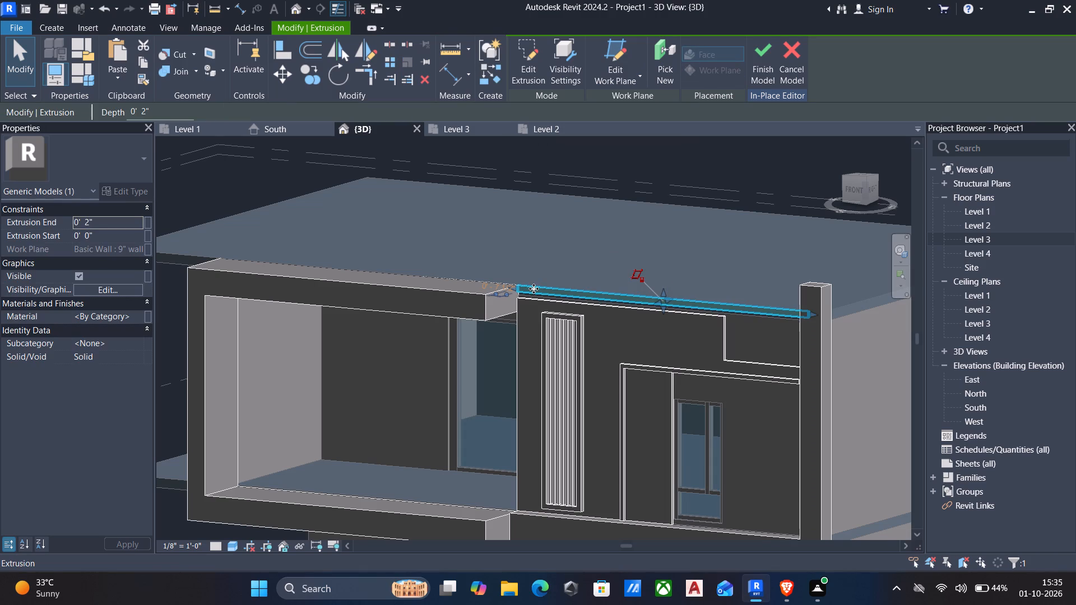
{"action": "left_click", "coordinate": [118, 219]}
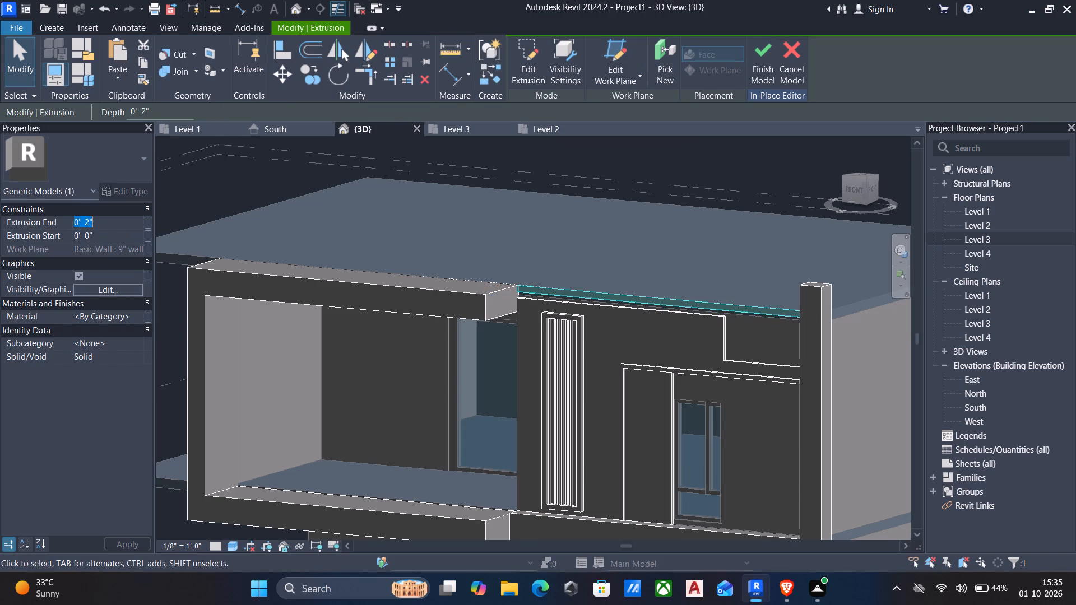
{"action": "type", "text": "4\""}
{"action": "key", "text": "Return"}
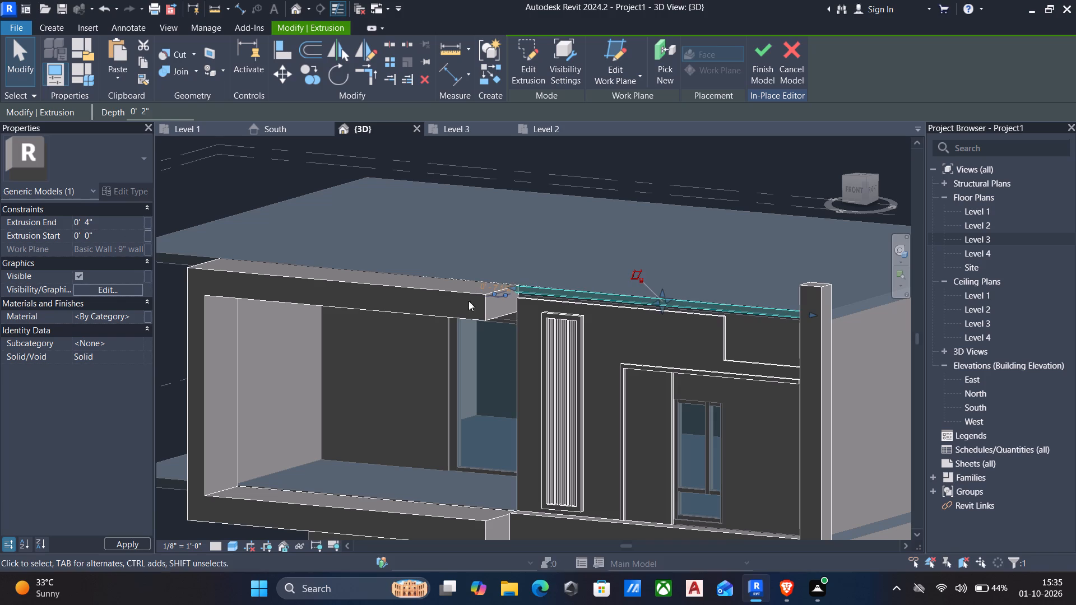
{"action": "middle_click_drag", "start_coordinate": [569, 302], "coordinate": [426, 351], "text": "shift"}
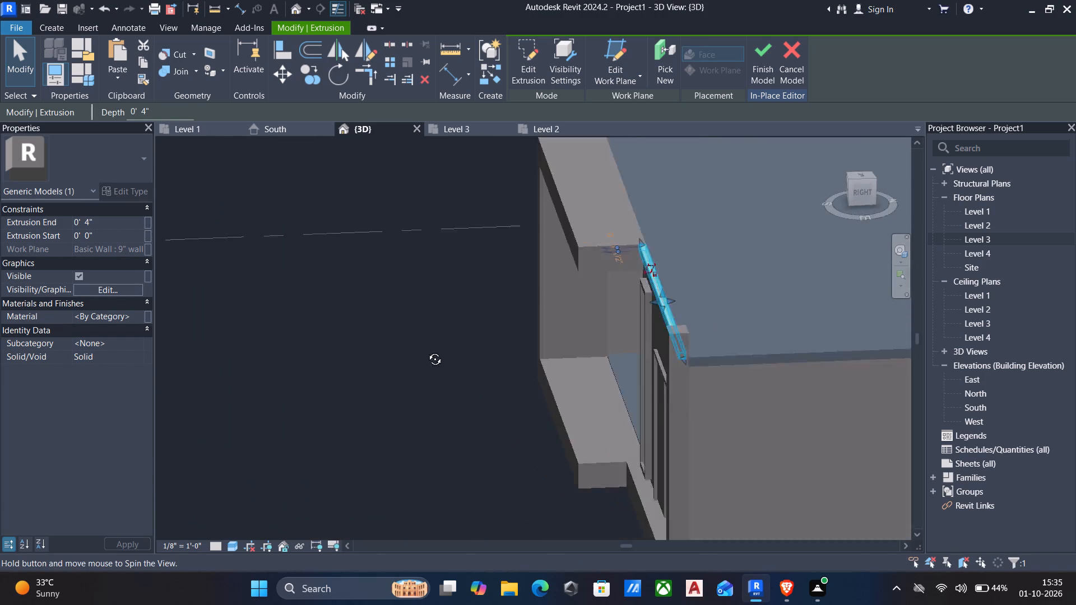
{"action": "middle_click_drag", "start_coordinate": [426, 351], "coordinate": [547, 340], "text": "shift"}
{"action": "key", "text": "Escape"}
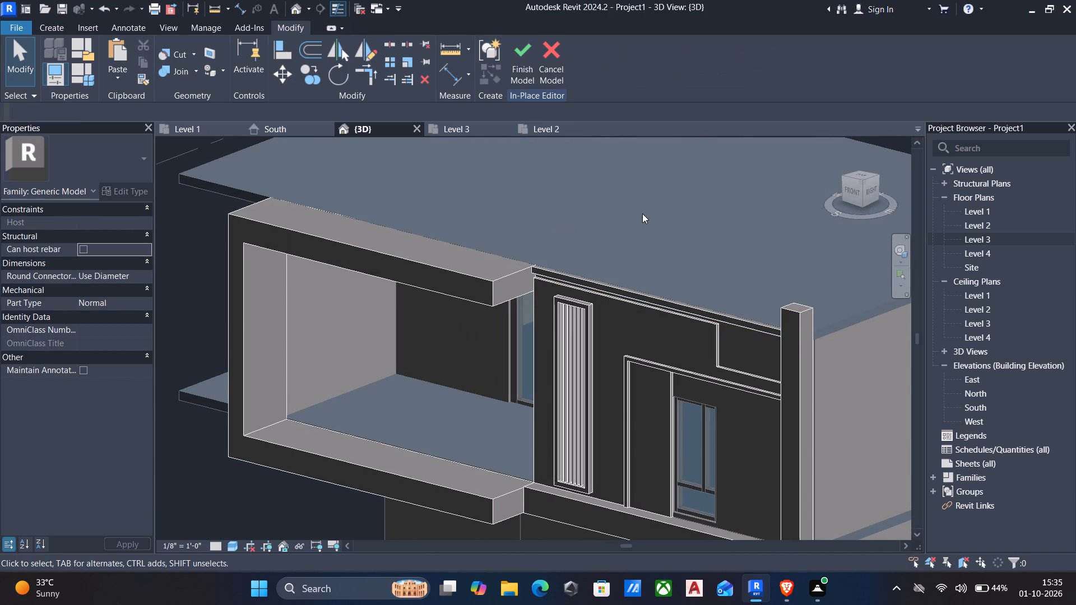
{"action": "left_click", "coordinate": [517, 61]}
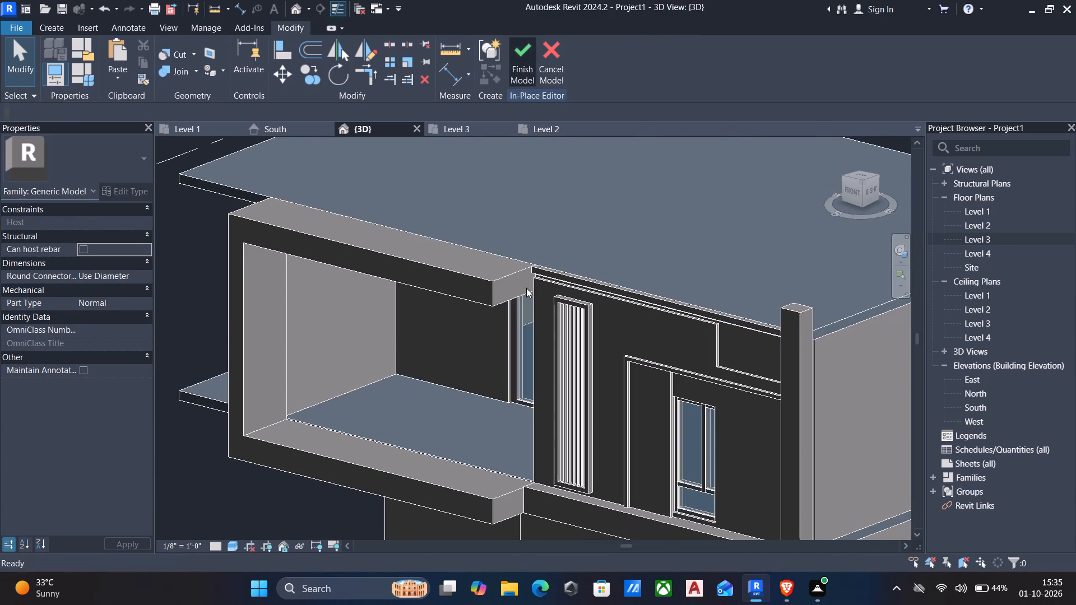
Reopen the facade's generic model for in-place editing.
{"action": "scroll", "coordinate": [587, 293], "scroll_direction": "up", "scroll_amount": 5}
{"action": "scroll", "coordinate": [542, 276], "scroll_direction": "up", "scroll_amount": 2}
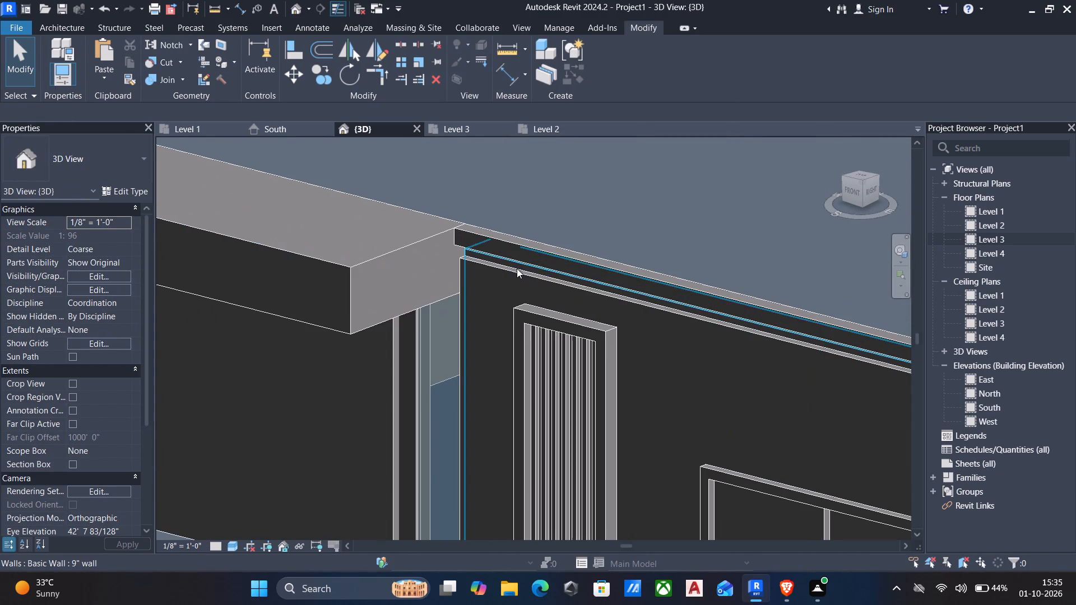
{"action": "left_click", "coordinate": [517, 268]}
{"action": "key", "text": "Escape"}
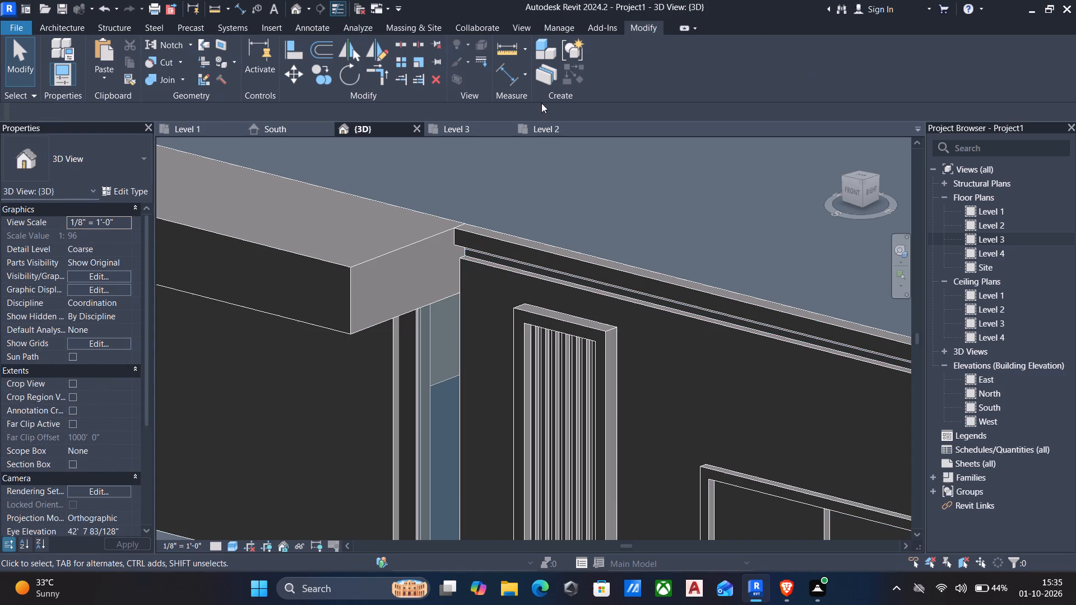
{"action": "left_click", "coordinate": [553, 283]}
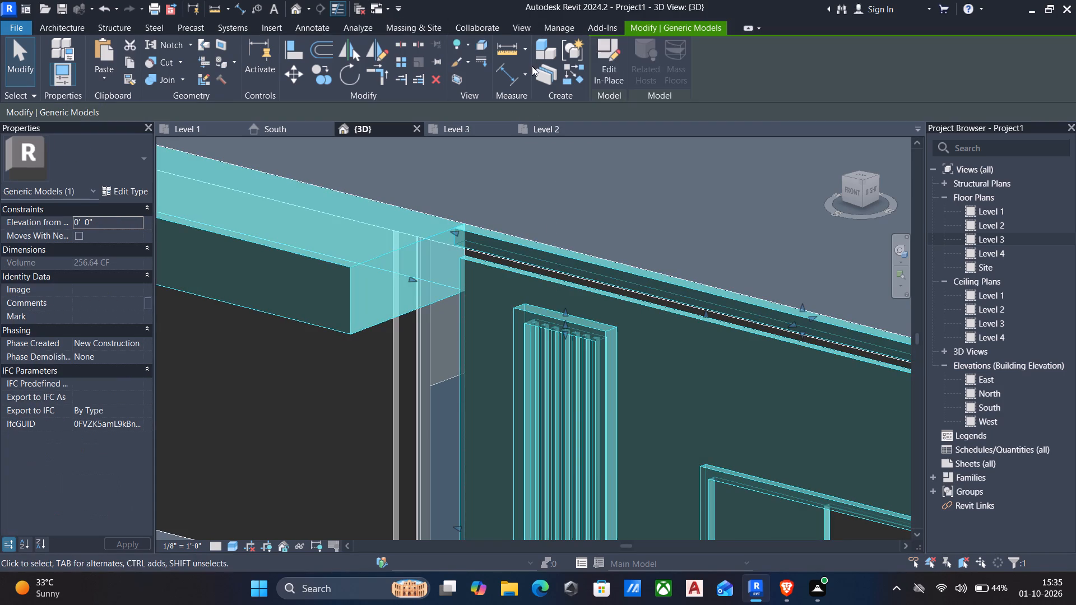
{"action": "left_click", "coordinate": [607, 69]}
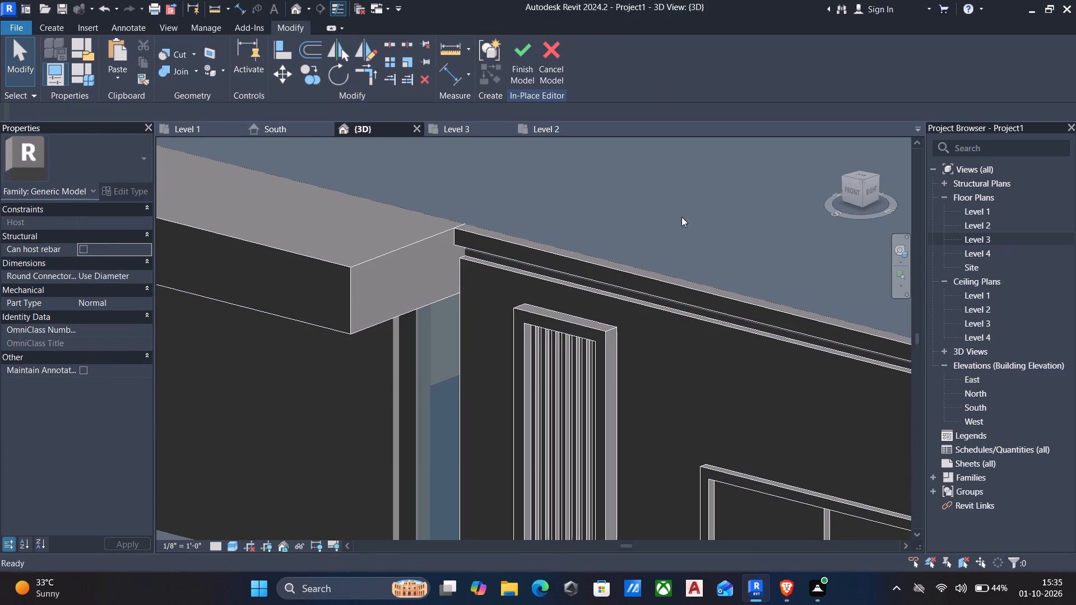
Align the roof-edge strip's underside with the top edge of the facade panel below it, and finish the in-place model.
{"action": "middle_click_drag", "start_coordinate": [609, 305], "coordinate": [563, 194], "text": "shift"}
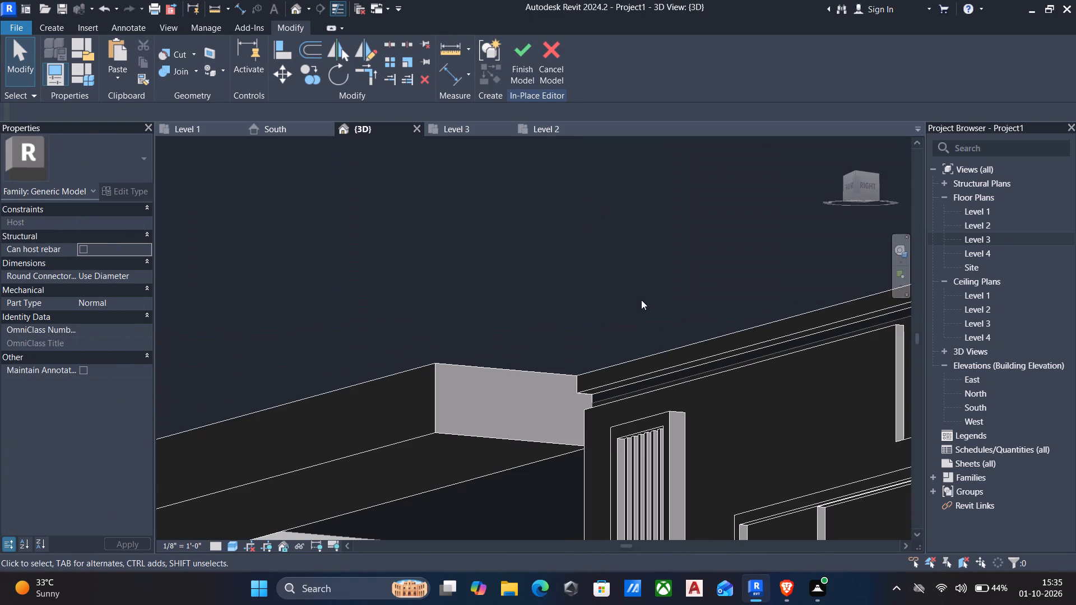
{"action": "scroll", "coordinate": [860, 380], "scroll_direction": "up", "scroll_amount": 1}
{"action": "middle_click_drag", "start_coordinate": [838, 404], "coordinate": [801, 490]}
{"action": "middle_click_drag", "start_coordinate": [733, 400], "coordinate": [719, 415], "text": "shift"}
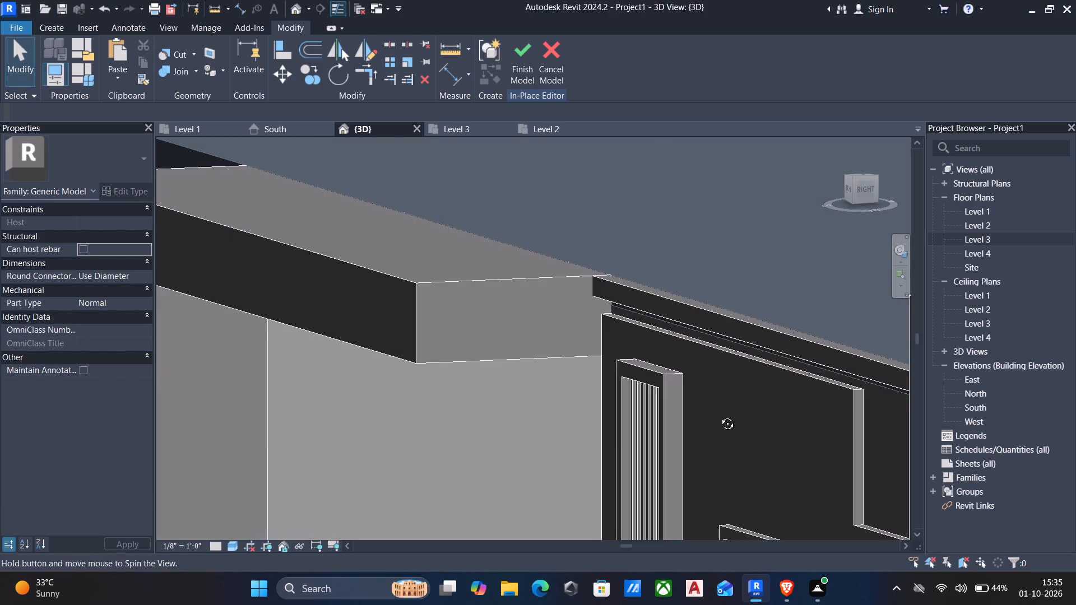
{"action": "middle_click_drag", "start_coordinate": [719, 415], "coordinate": [709, 462], "text": "shift"}
{"action": "type", "text": "al"}
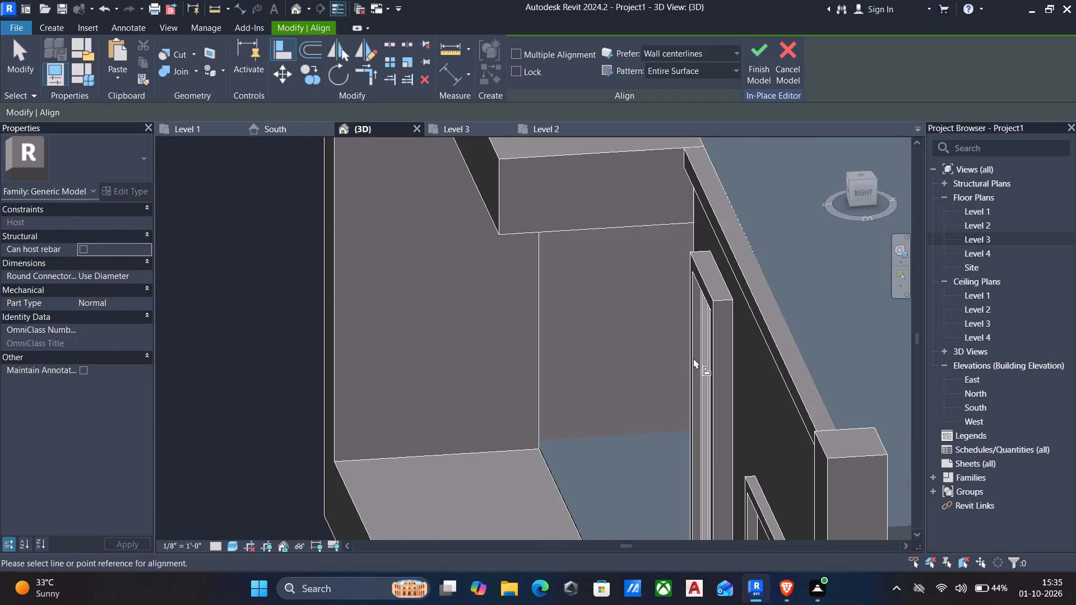
{"action": "middle_click_drag", "start_coordinate": [714, 373], "coordinate": [773, 368], "text": "shift"}
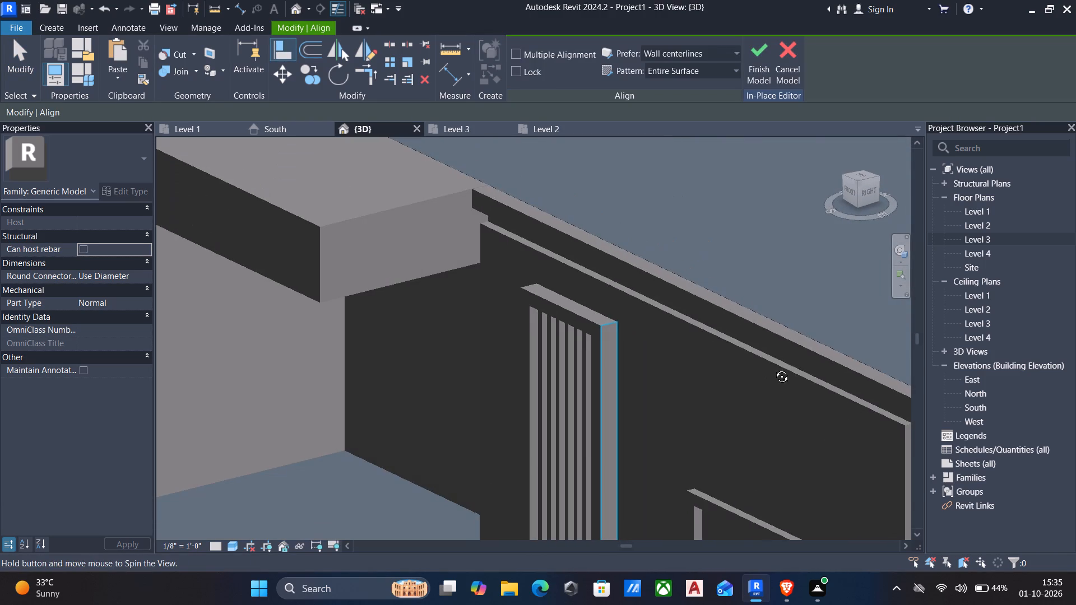
{"action": "middle_click_drag", "start_coordinate": [773, 368], "coordinate": [773, 368], "text": "shift"}
{"action": "left_click", "coordinate": [769, 357]}
{"action": "middle_click_drag", "start_coordinate": [746, 383], "coordinate": [769, 286], "text": "shift"}
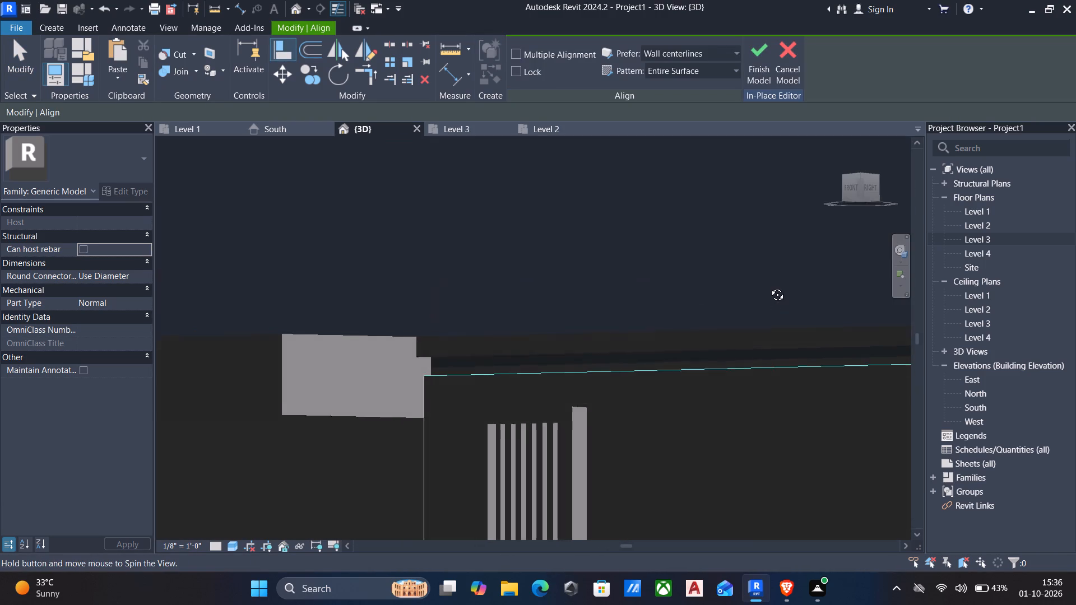
{"action": "middle_click_drag", "start_coordinate": [769, 286], "coordinate": [768, 283], "text": "shift"}
{"action": "middle_click_drag", "start_coordinate": [785, 350], "coordinate": [764, 267]}
{"action": "left_click", "coordinate": [799, 337]}
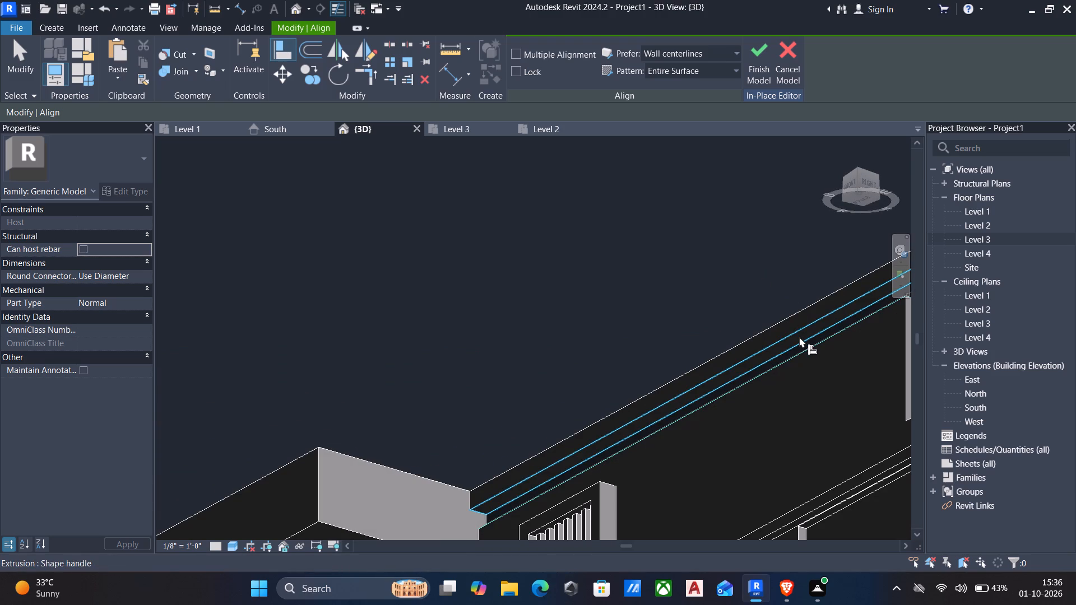
{"action": "middle_click_drag", "start_coordinate": [786, 367], "coordinate": [824, 501], "text": "shift"}
{"action": "scroll", "coordinate": [647, 455], "scroll_direction": "down", "scroll_amount": 2}
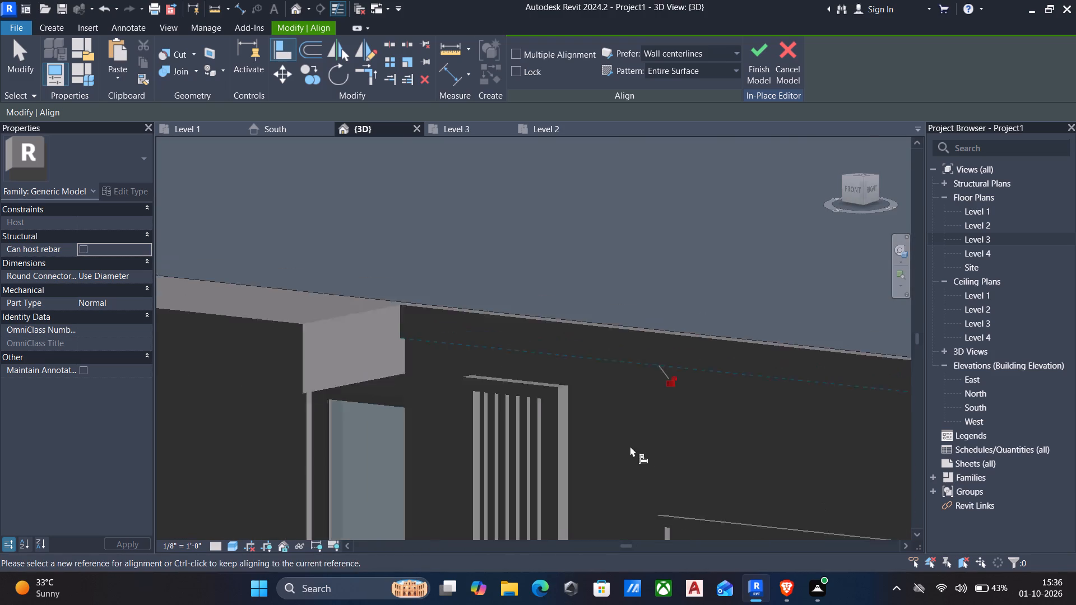
{"action": "middle_click_drag", "start_coordinate": [622, 441], "coordinate": [667, 471], "text": "shift"}
{"action": "key", "text": "Escape"}
{"action": "scroll", "coordinate": [672, 463], "scroll_direction": "down", "scroll_amount": 2}
{"action": "middle_click_drag", "start_coordinate": [672, 463], "coordinate": [580, 477]}
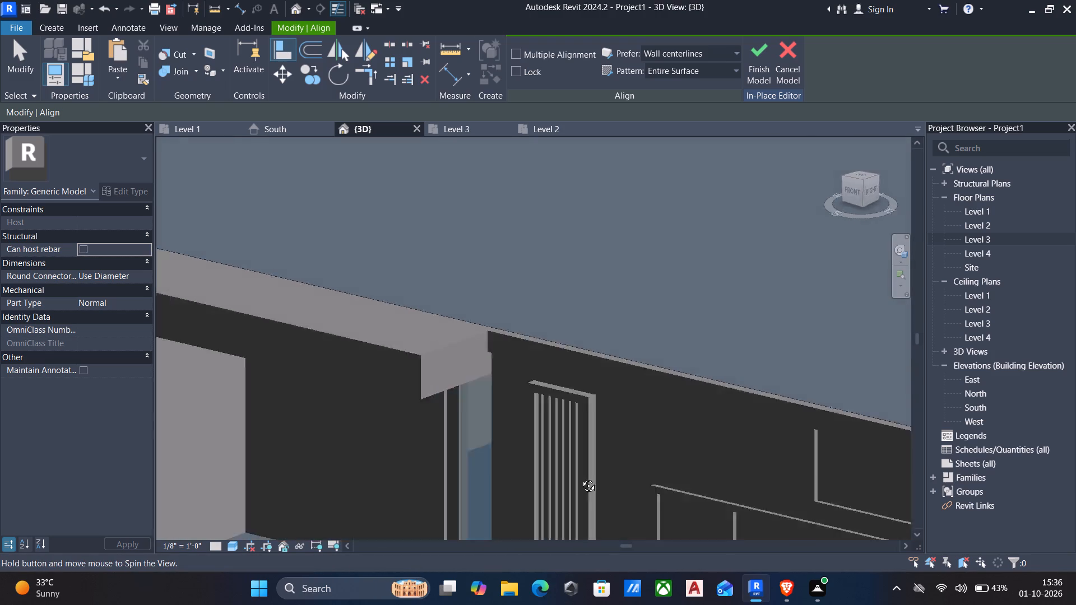
{"action": "middle_click_drag", "start_coordinate": [580, 477], "coordinate": [680, 474]}
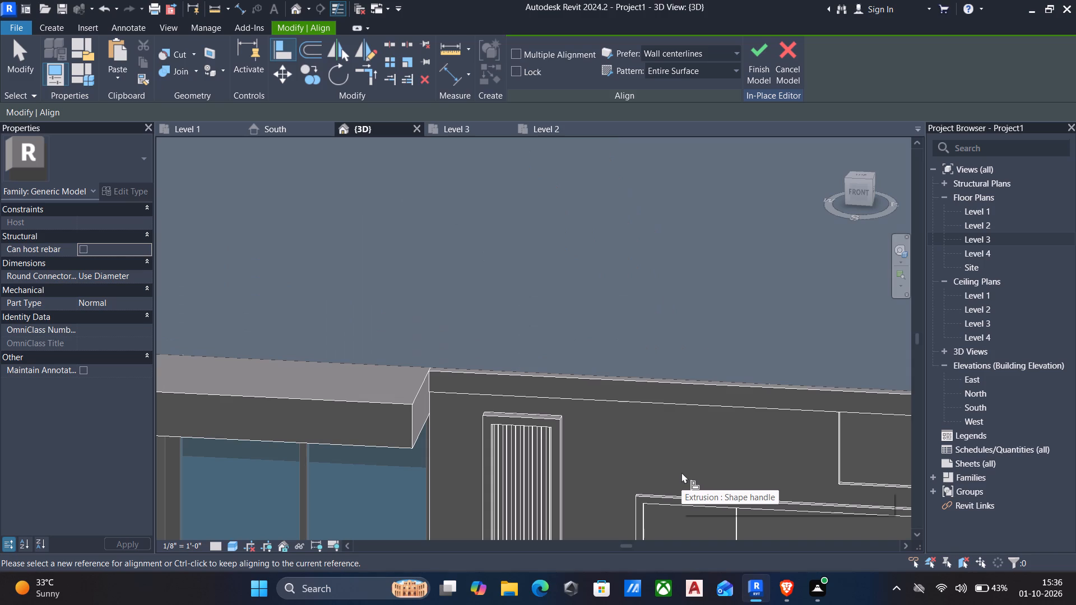
{"action": "scroll", "coordinate": [656, 469], "scroll_direction": "down", "scroll_amount": 4}
{"action": "middle_click_drag", "start_coordinate": [642, 421], "coordinate": [613, 240]}
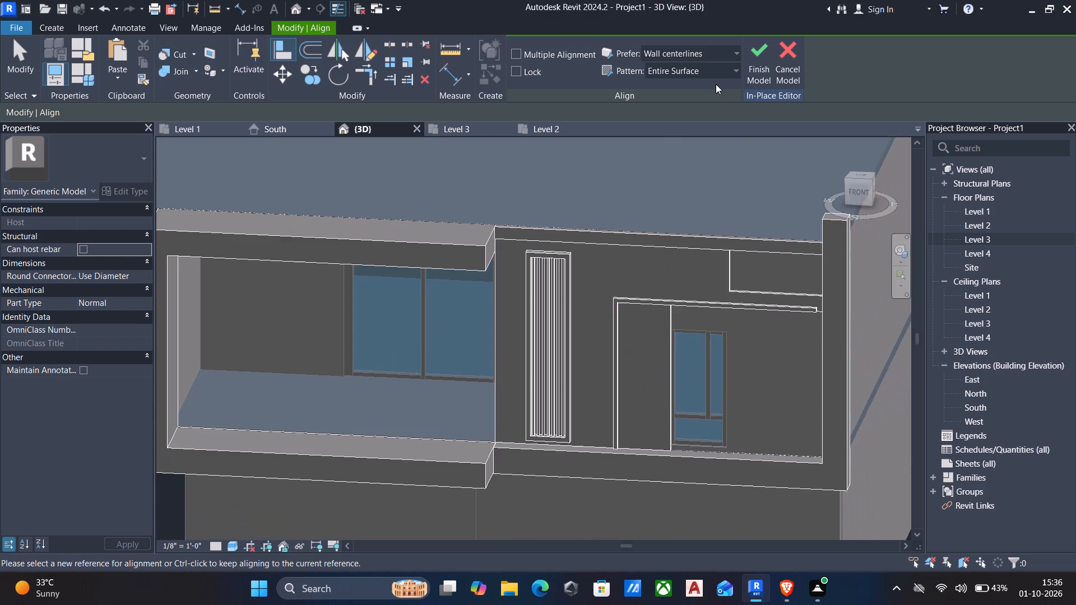
{"action": "left_click", "coordinate": [758, 55]}
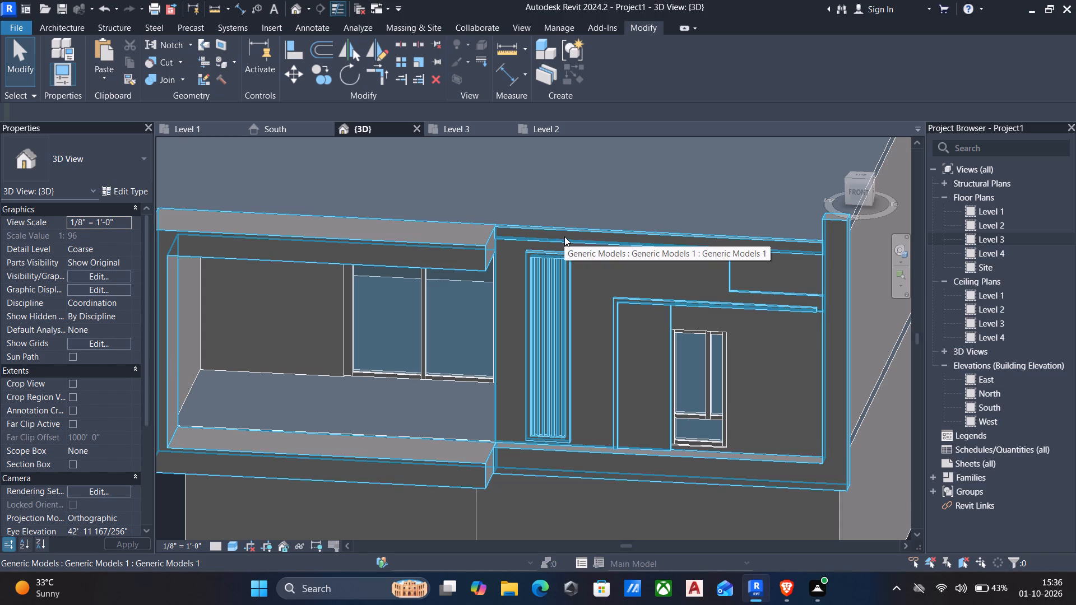
Align the free end of the L-shaped trim above the small window with the corner column's inner face.
{"action": "type", "text": "al"}
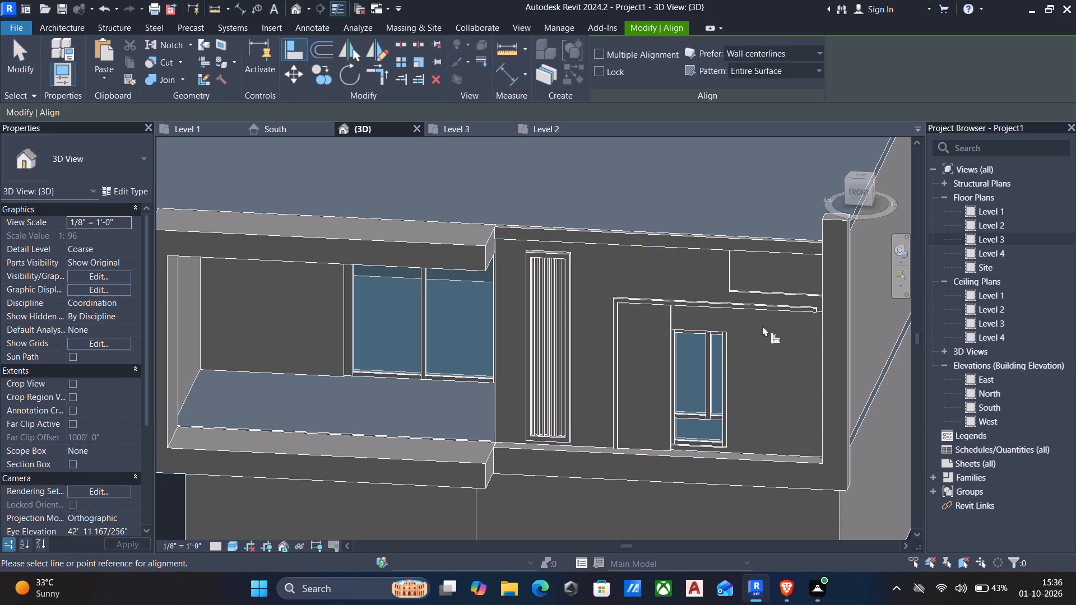
{"action": "middle_click_drag", "start_coordinate": [765, 327], "coordinate": [825, 338], "text": "shift"}
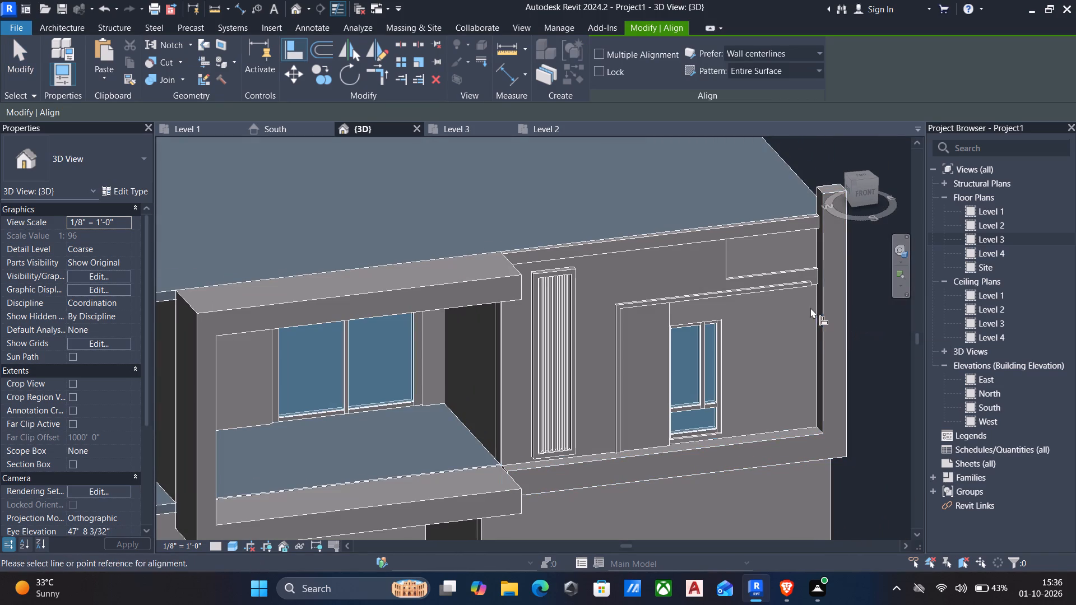
{"action": "left_click", "coordinate": [818, 316]}
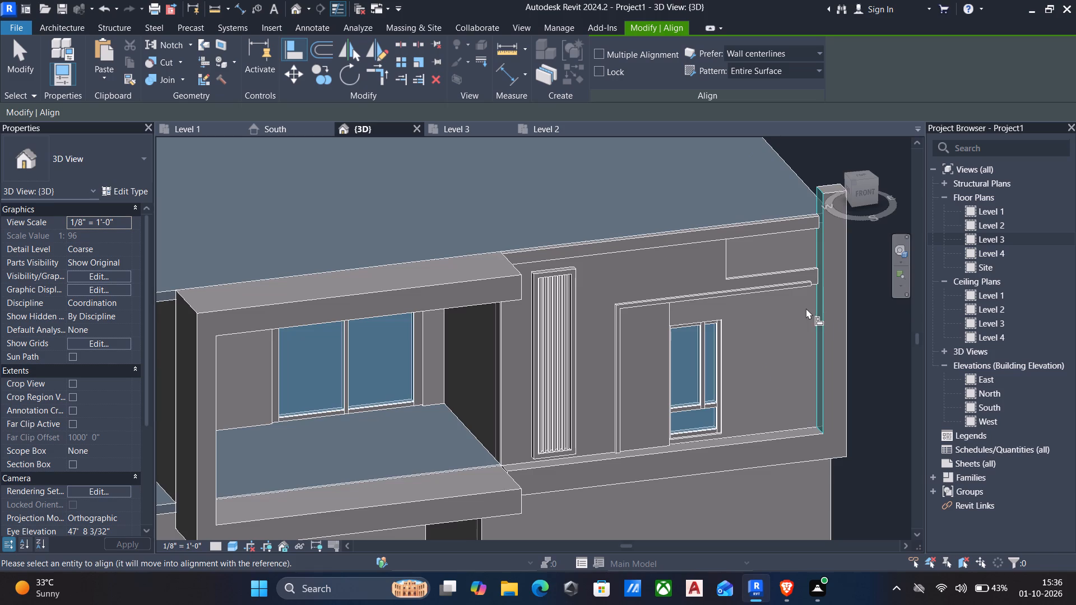
{"action": "middle_click_drag", "start_coordinate": [803, 308], "coordinate": [743, 319], "text": "shift"}
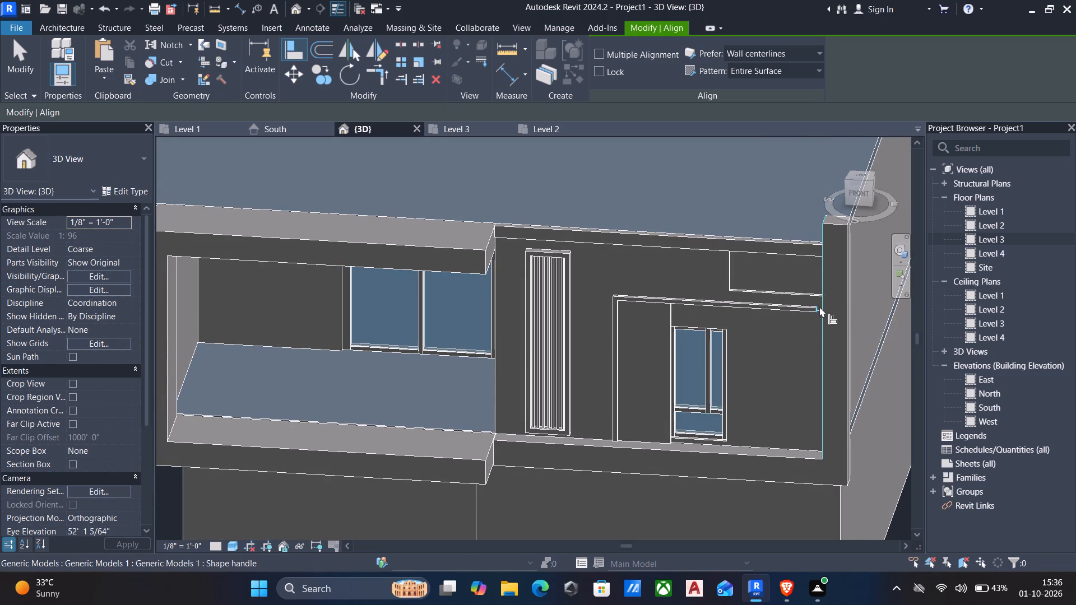
{"action": "scroll", "coordinate": [817, 308], "scroll_direction": "up", "scroll_amount": 5}
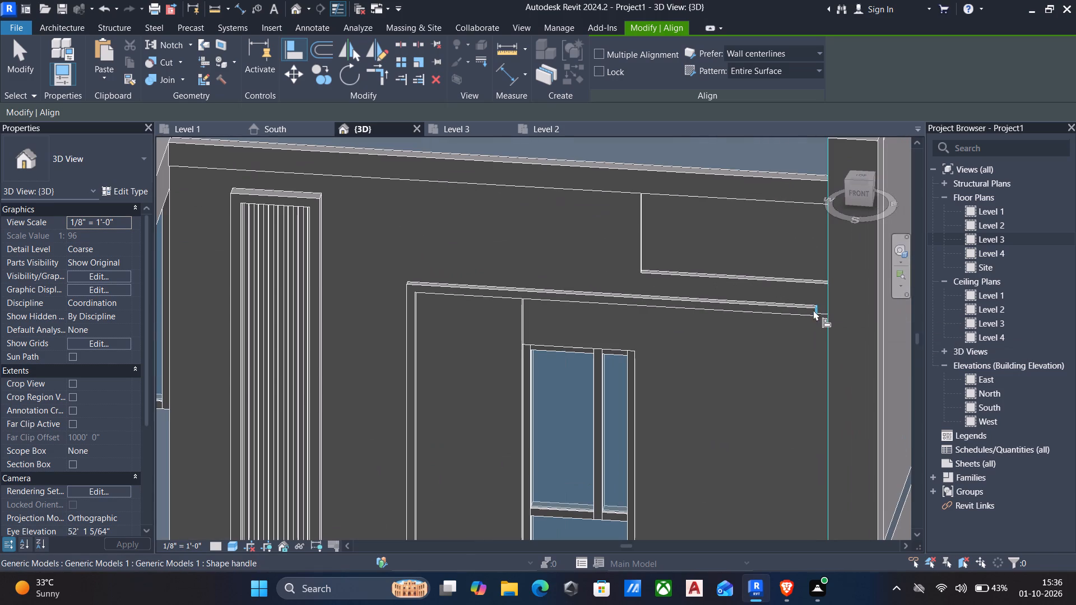
{"action": "left_click", "coordinate": [816, 310]}
{"action": "scroll", "coordinate": [779, 353], "scroll_direction": "down", "scroll_amount": 4}
{"action": "middle_click_drag", "start_coordinate": [764, 361], "coordinate": [851, 384], "text": "shift"}
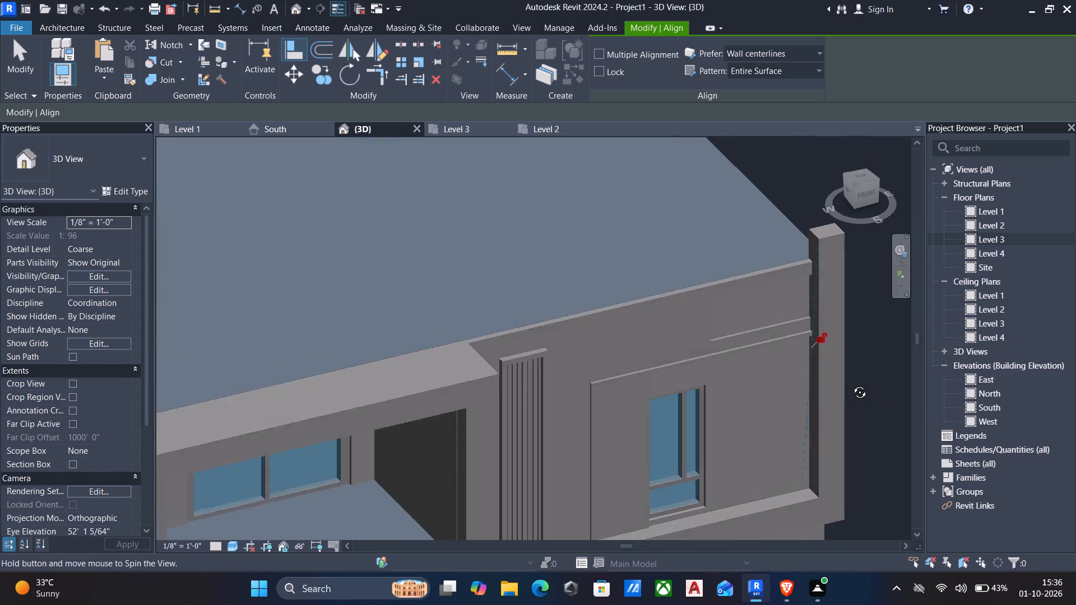
{"action": "middle_click_drag", "start_coordinate": [851, 384], "coordinate": [859, 385], "text": "shift"}
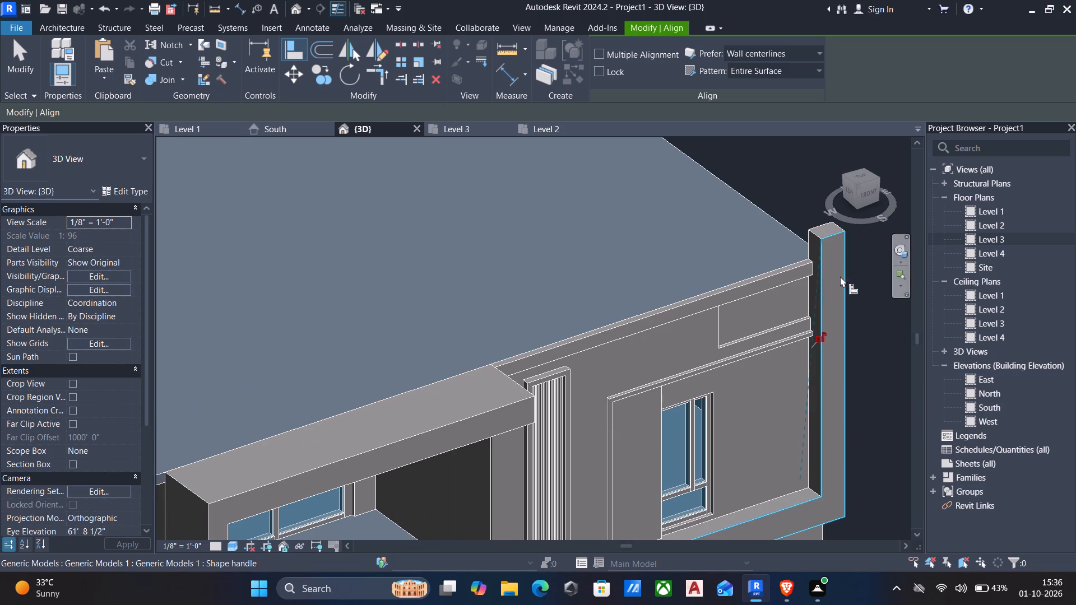
{"action": "scroll", "coordinate": [798, 322], "scroll_direction": "up", "scroll_amount": 10}
{"action": "scroll", "coordinate": [855, 327], "scroll_direction": "up", "scroll_amount": 4}
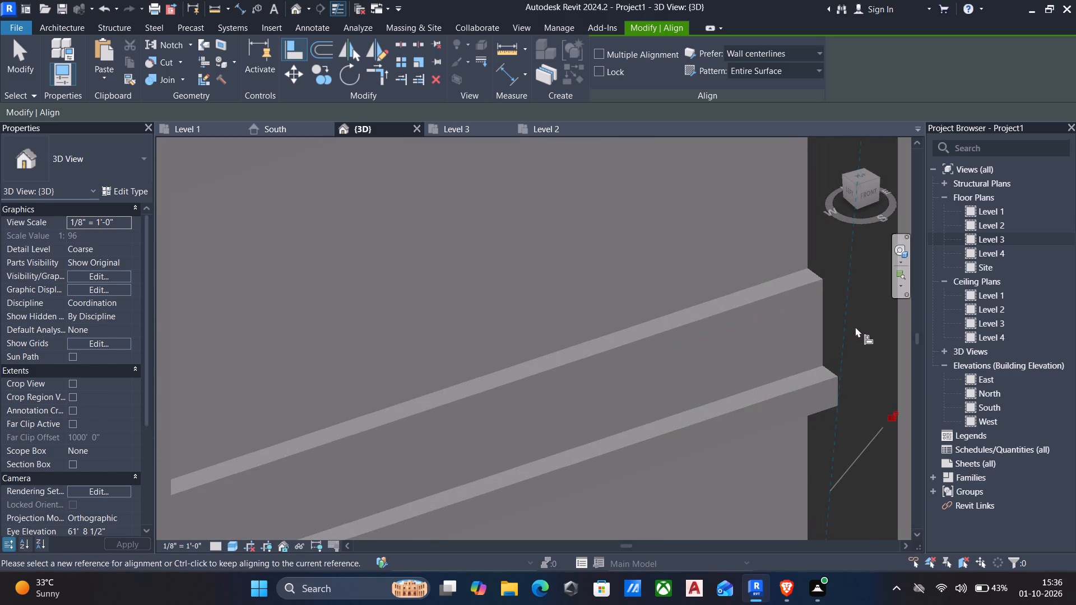
{"action": "middle_click", "coordinate": [832, 331], "text": "shift"}
{"action": "scroll", "coordinate": [837, 328], "scroll_direction": "down", "scroll_amount": 5}
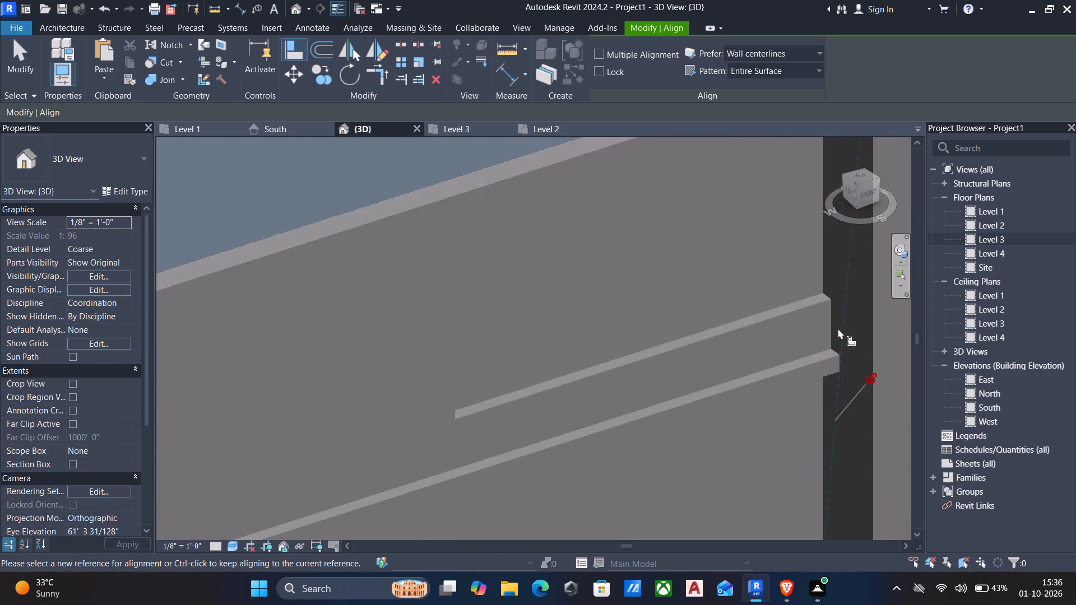
{"action": "key", "text": "Escape"}
Examine the upper-floor facade and the whole building from several angles.
{"action": "scroll", "coordinate": [838, 328], "scroll_direction": "down", "scroll_amount": 8}
{"action": "middle_click_drag", "start_coordinate": [832, 340], "coordinate": [805, 281]}
{"action": "middle_click_drag", "start_coordinate": [805, 286], "coordinate": [760, 271], "text": "shift"}
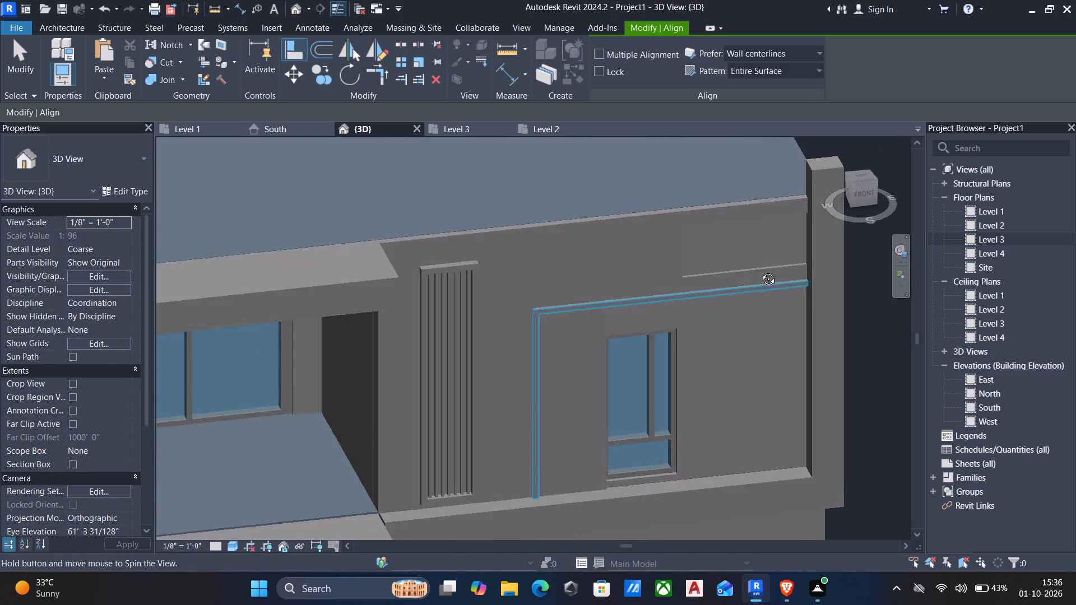
{"action": "middle_click_drag", "start_coordinate": [760, 271], "coordinate": [711, 263], "text": "shift"}
{"action": "scroll", "coordinate": [658, 296], "scroll_direction": "down", "scroll_amount": 3}
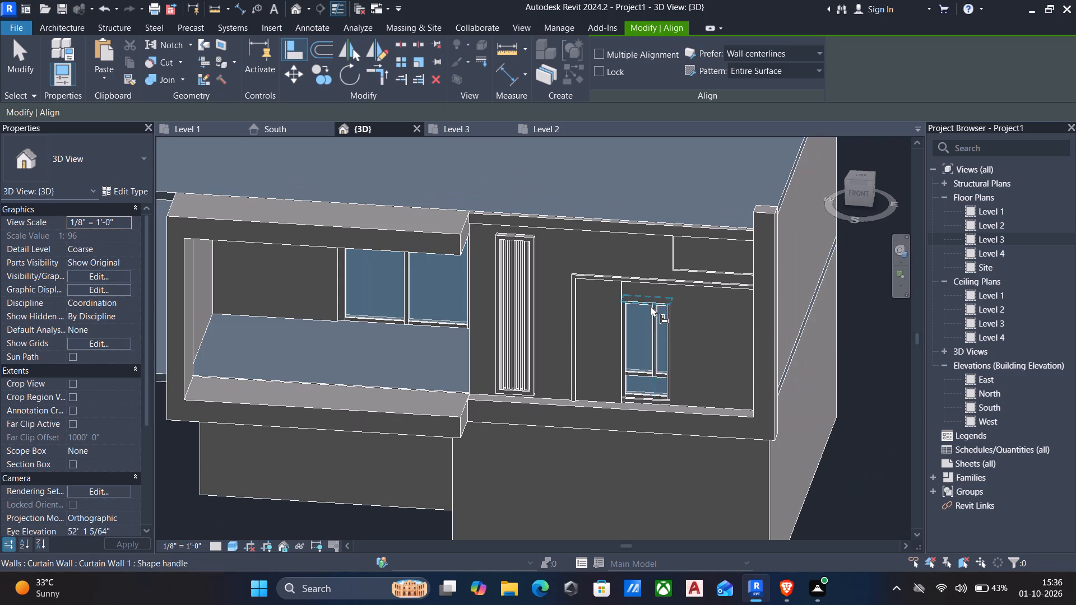
{"action": "scroll", "coordinate": [647, 310], "scroll_direction": "down", "scroll_amount": 7}
{"action": "middle_click_drag", "start_coordinate": [633, 331], "coordinate": [687, 310]}
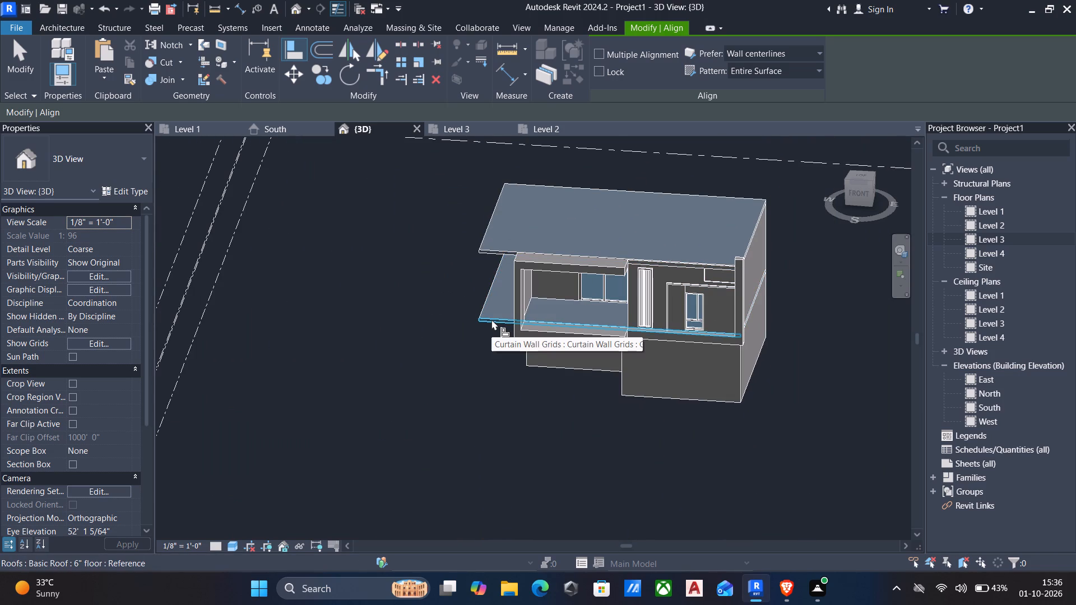
{"action": "middle_click_drag", "start_coordinate": [491, 319], "coordinate": [576, 274], "text": "shift"}
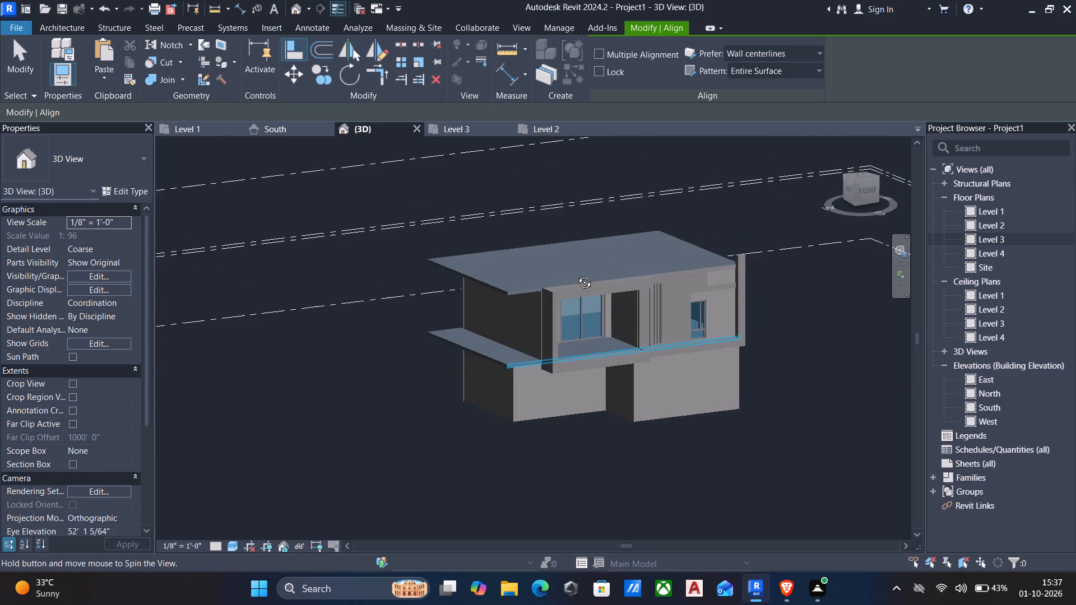
Align the top roof slab's overhanging side edge with the outer side face of the balcony frame.
{"action": "middle_click_drag", "start_coordinate": [576, 274], "coordinate": [476, 263], "text": "shift"}
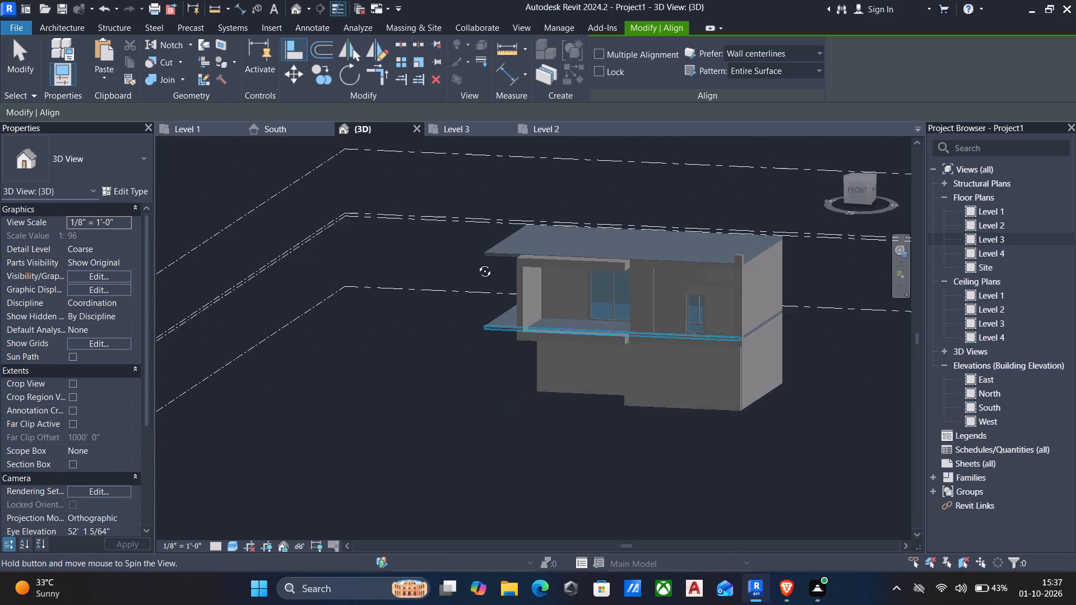
{"action": "middle_click_drag", "start_coordinate": [476, 263], "coordinate": [638, 178], "text": "shift"}
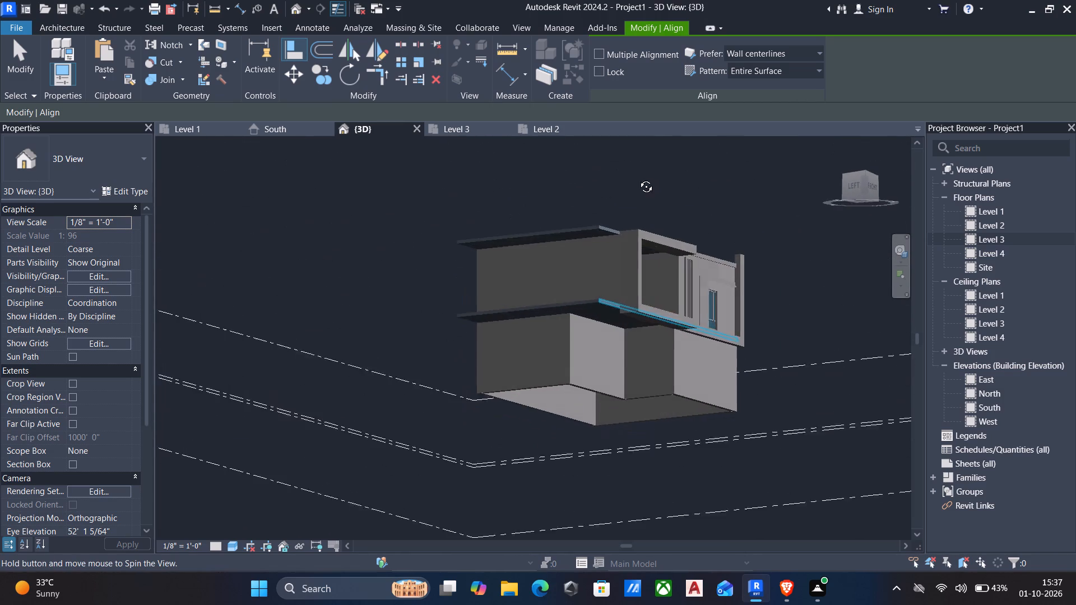
{"action": "middle_click_drag", "start_coordinate": [638, 178], "coordinate": [509, 278], "text": "shift"}
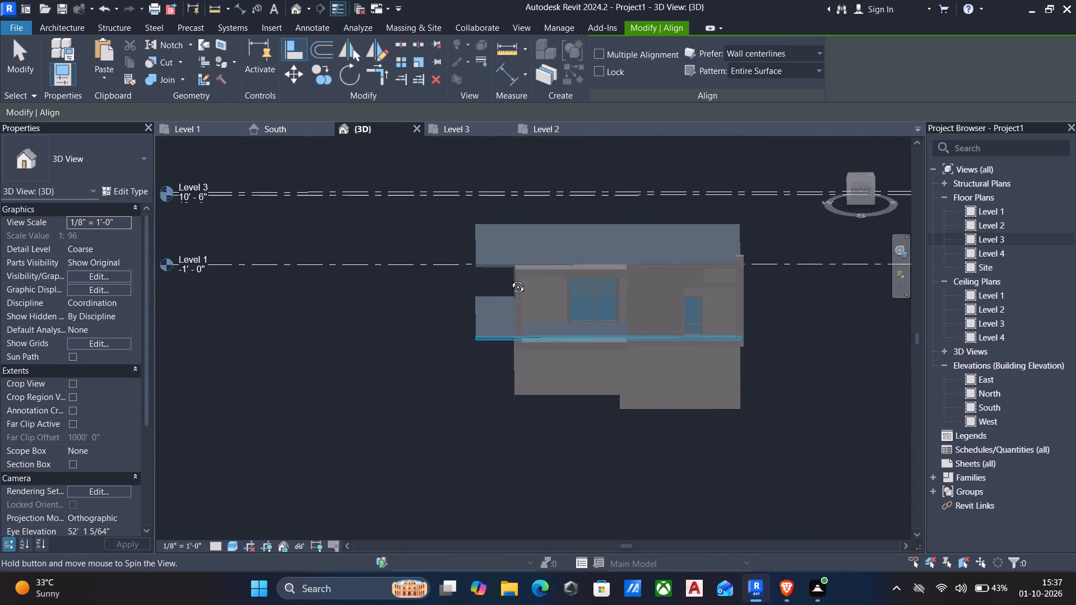
{"action": "middle_click_drag", "start_coordinate": [509, 278], "coordinate": [528, 273], "text": "shift"}
{"action": "left_click", "coordinate": [470, 265]}
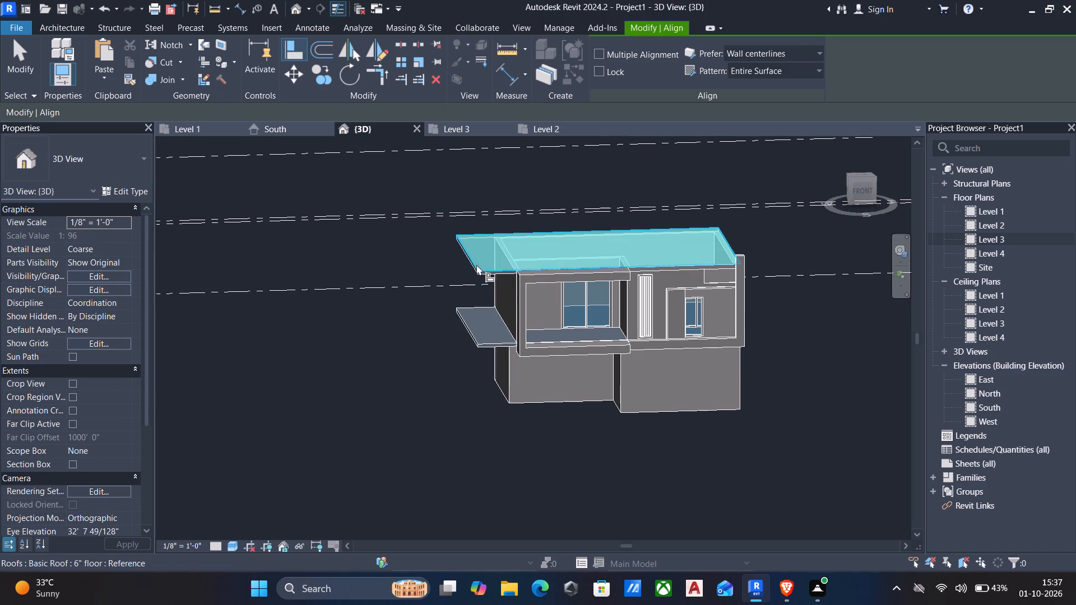
{"action": "key", "text": "Escape"}
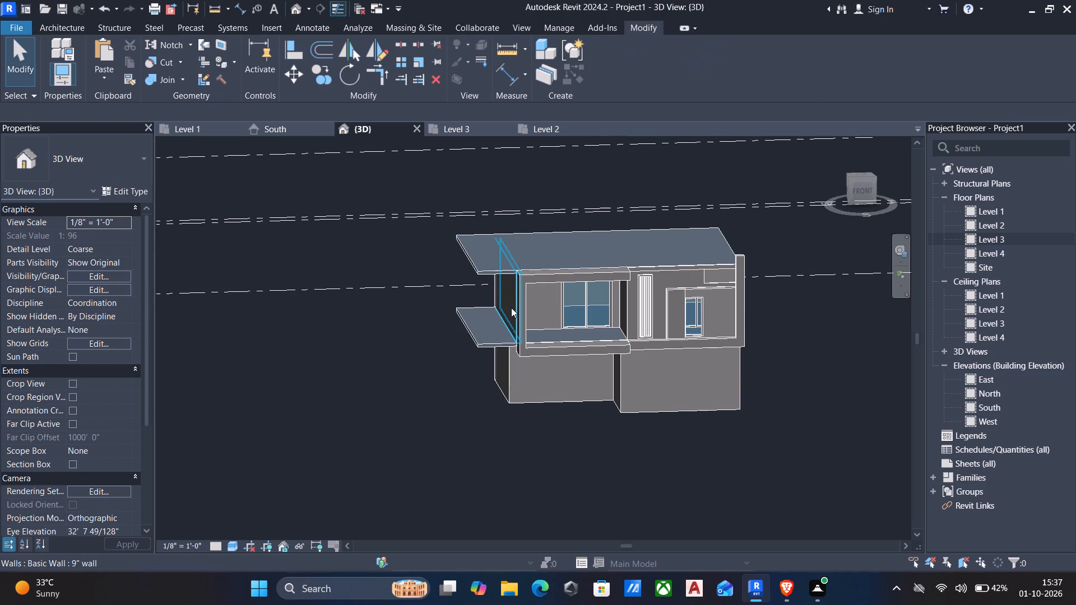
{"action": "type", "text": "al"}
{"action": "scroll", "coordinate": [511, 308], "scroll_direction": "up", "scroll_amount": 4}
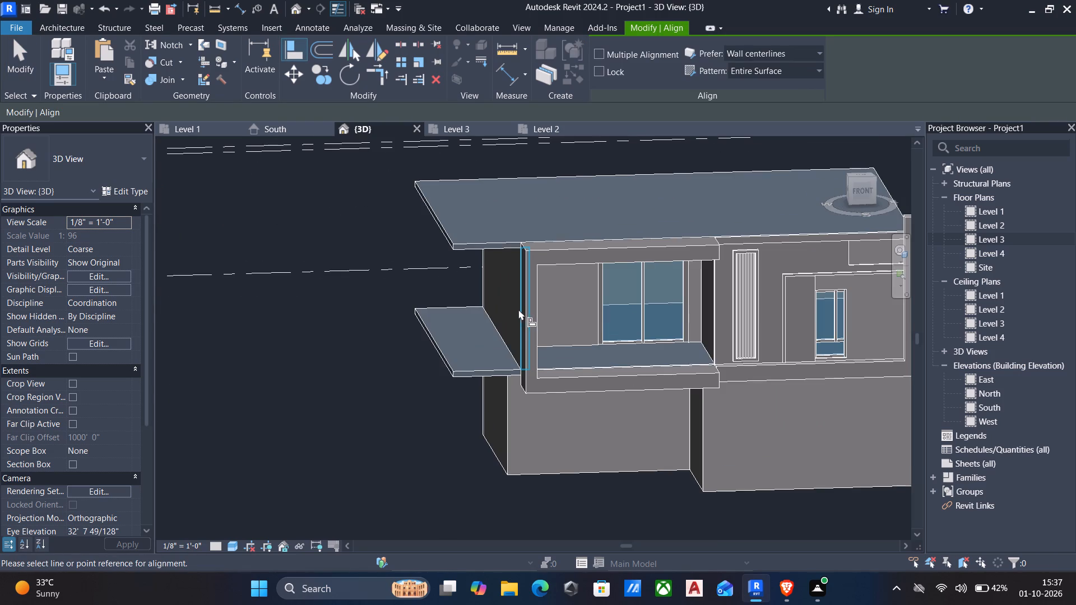
{"action": "scroll", "coordinate": [520, 309], "scroll_direction": "up", "scroll_amount": 5}
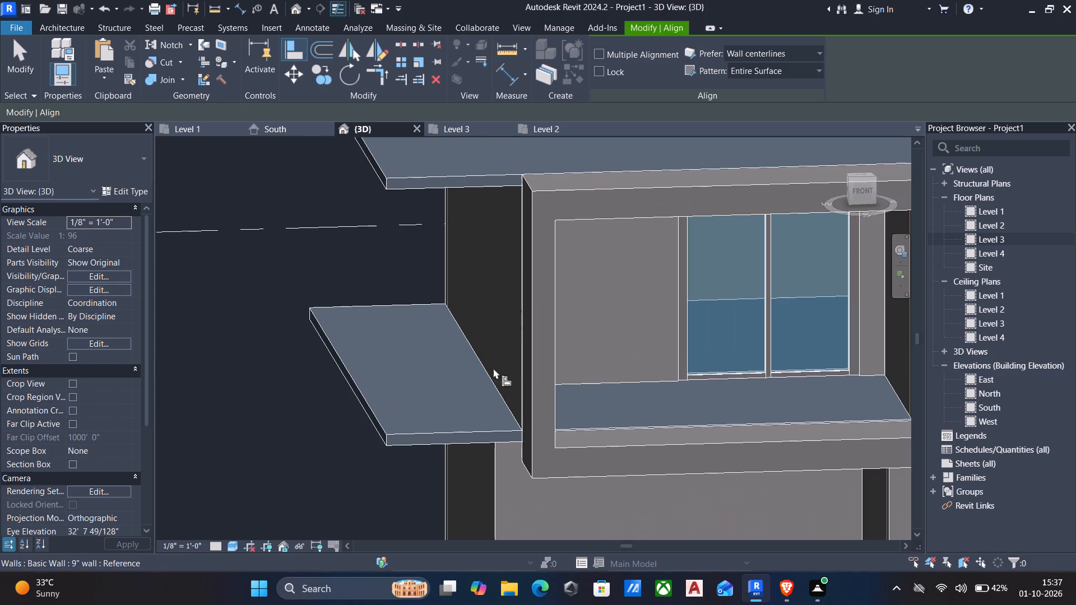
{"action": "left_click", "coordinate": [532, 374]}
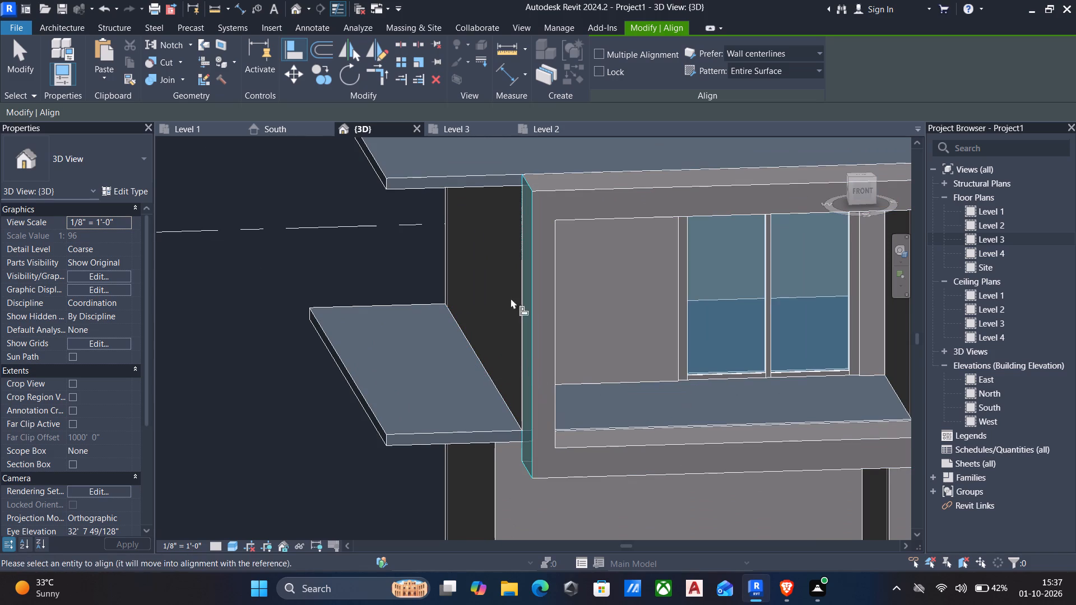
{"action": "left_click", "coordinate": [378, 180]}
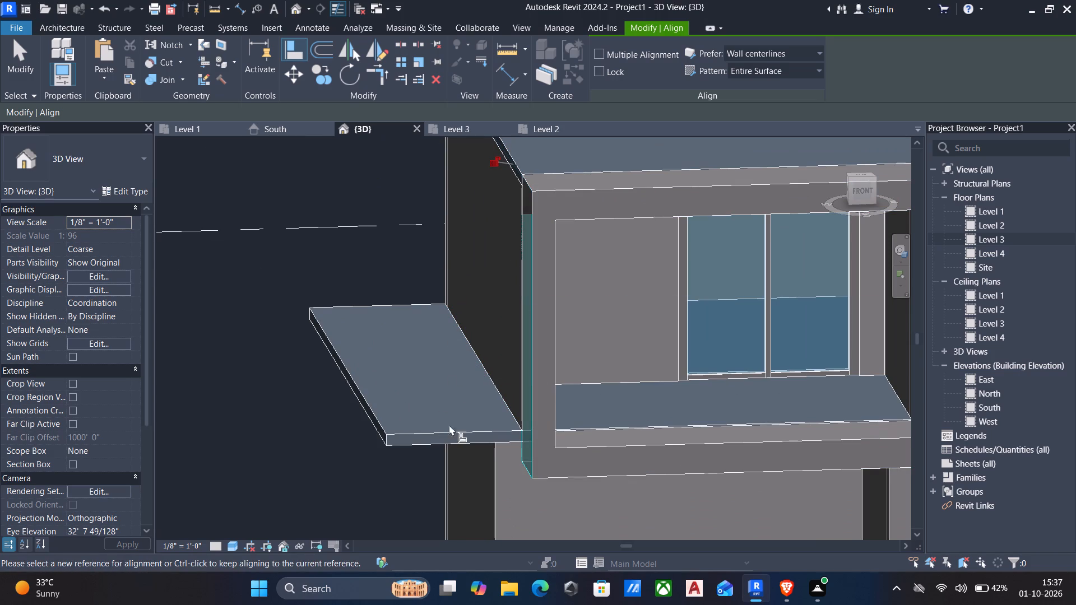
{"action": "key", "text": "Escape"}
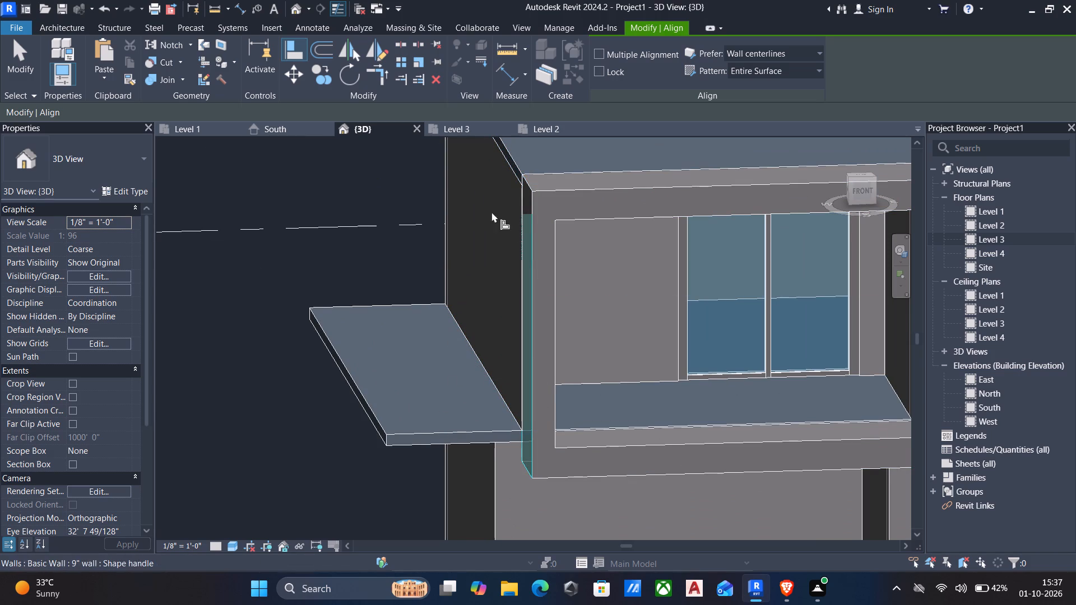
Align the lower roof slab's overhanging side edge with the aligned side edge of the top roof slab.
{"action": "left_click", "coordinate": [513, 164]}
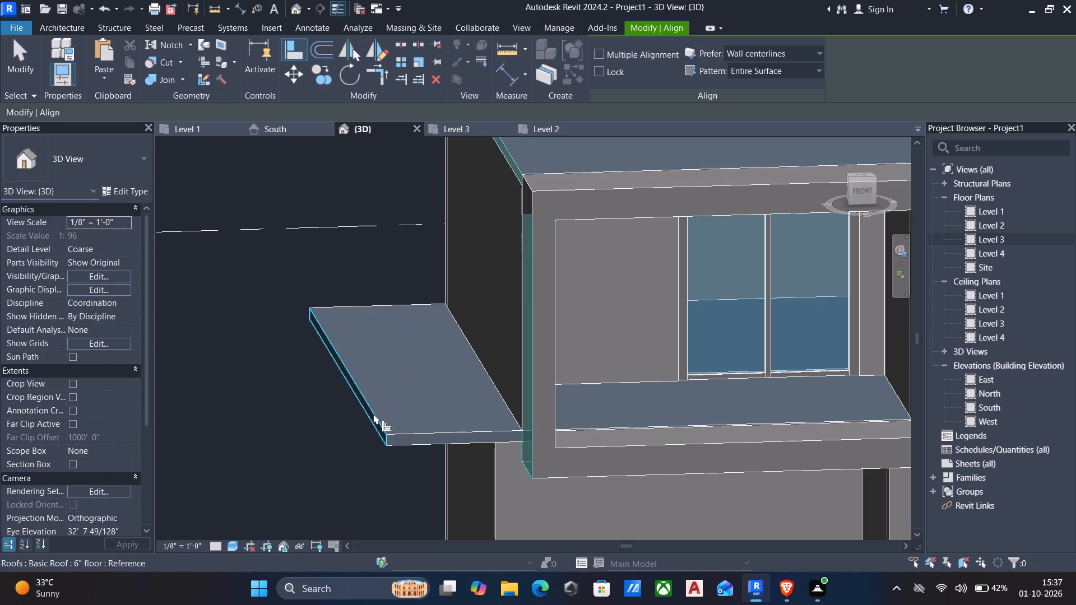
{"action": "left_click", "coordinate": [374, 416]}
{"action": "key", "text": "Escape"}
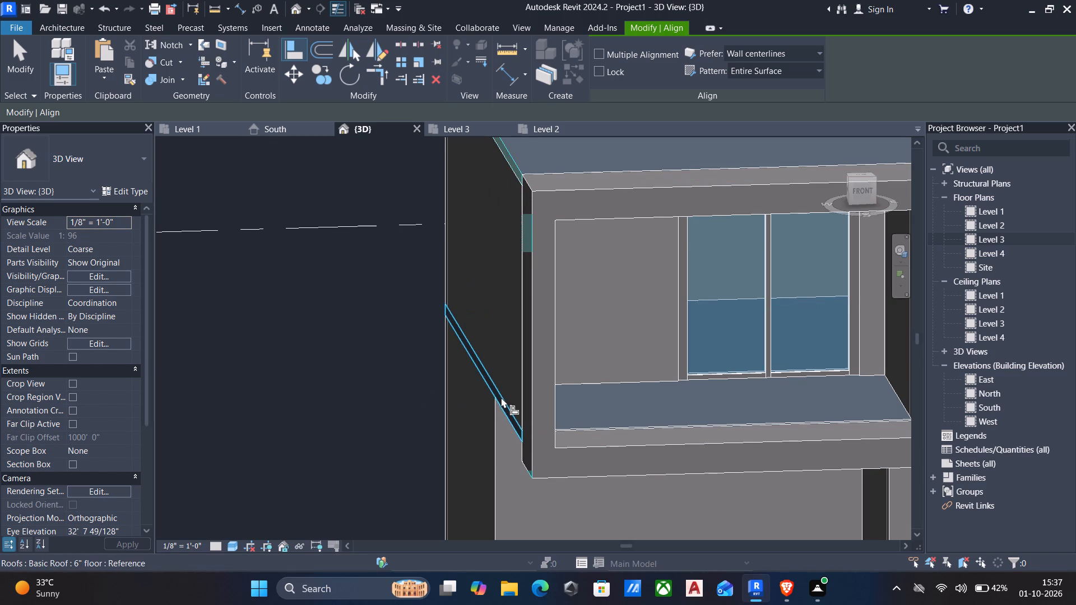
{"action": "middle_click_drag", "start_coordinate": [501, 397], "coordinate": [477, 399], "text": "shift"}
{"action": "scroll", "coordinate": [480, 395], "scroll_direction": "down", "scroll_amount": 3}
{"action": "middle_click_drag", "start_coordinate": [492, 379], "coordinate": [553, 325], "text": "shift"}
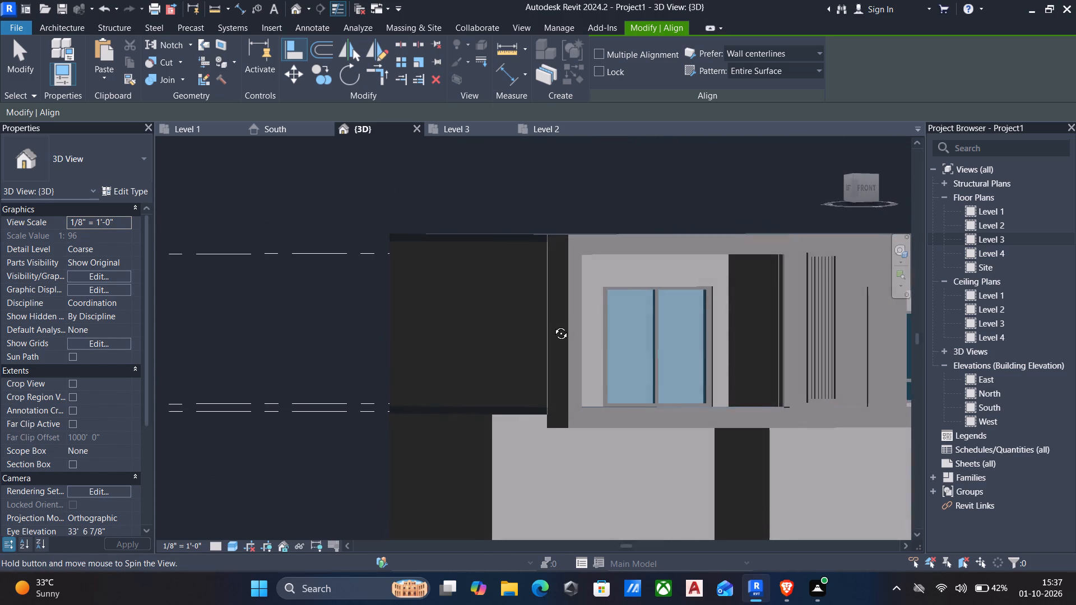
{"action": "middle_click_drag", "start_coordinate": [553, 325], "coordinate": [523, 318], "text": "shift"}
{"action": "key", "text": "Escape"}
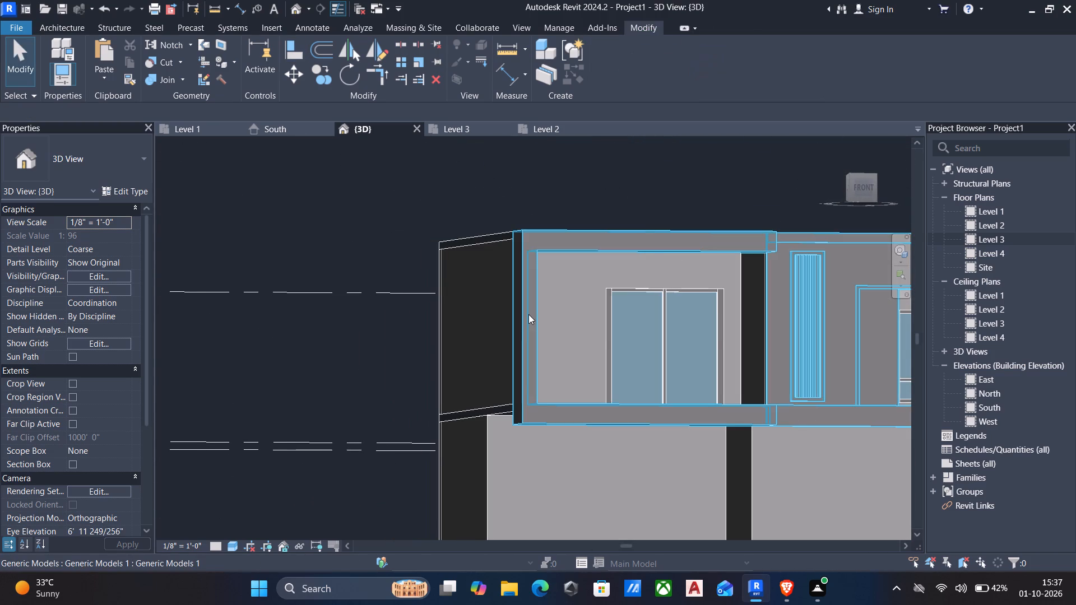
Stretch the balcony frame's outer side face slightly outward, past the side wall.
{"action": "left_click", "coordinate": [528, 314]}
{"action": "left_click_drag", "start_coordinate": [516, 325], "coordinate": [512, 325]}
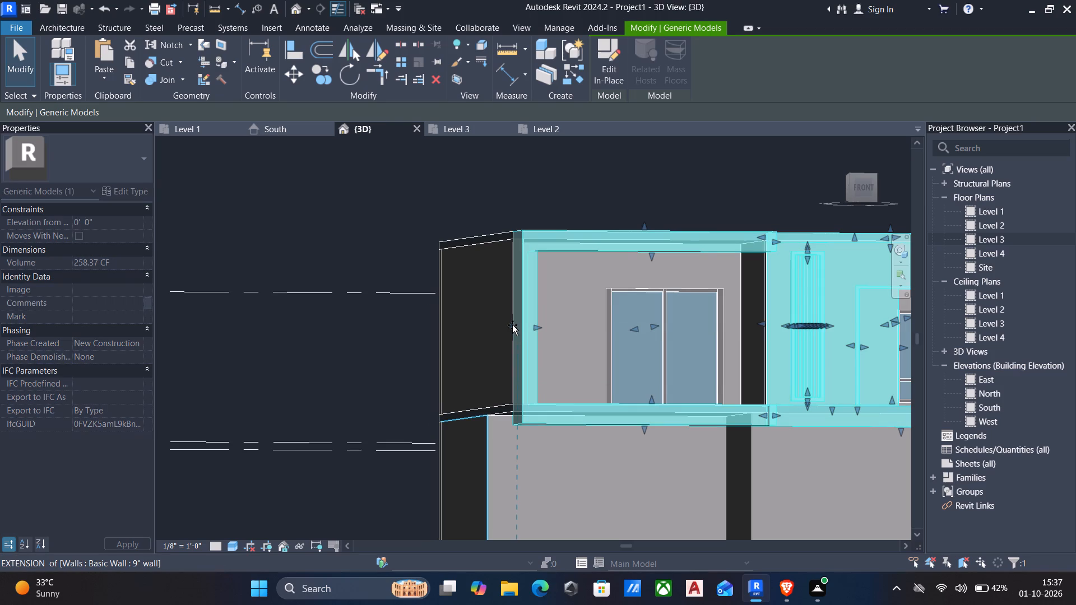
{"action": "left_click_drag", "start_coordinate": [512, 325], "coordinate": [504, 324]}
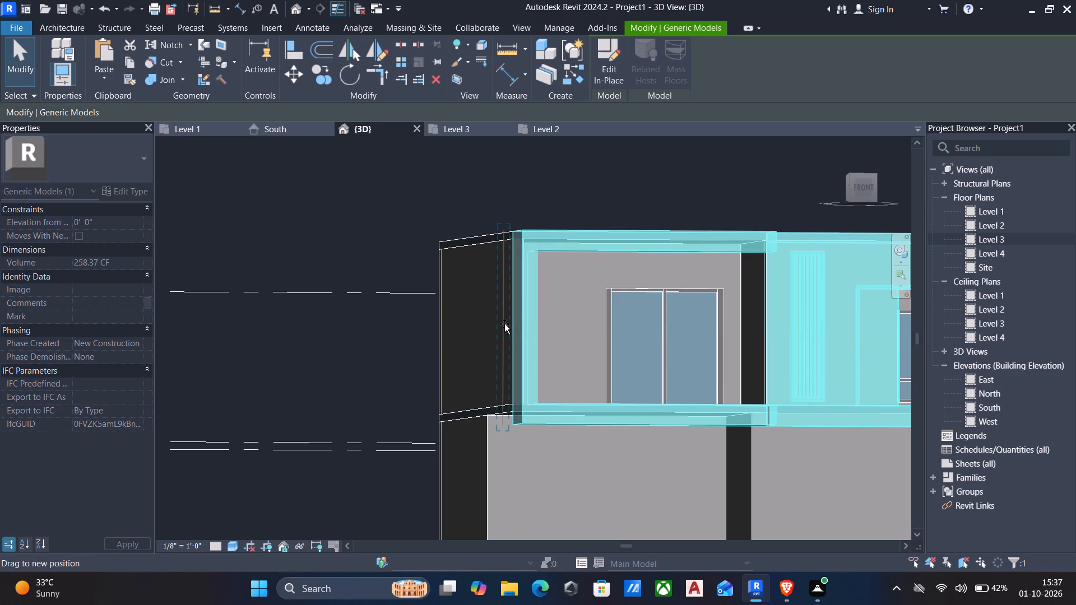
{"action": "left_click_drag", "start_coordinate": [504, 324], "coordinate": [507, 322]}
{"action": "key", "text": "Escape"}
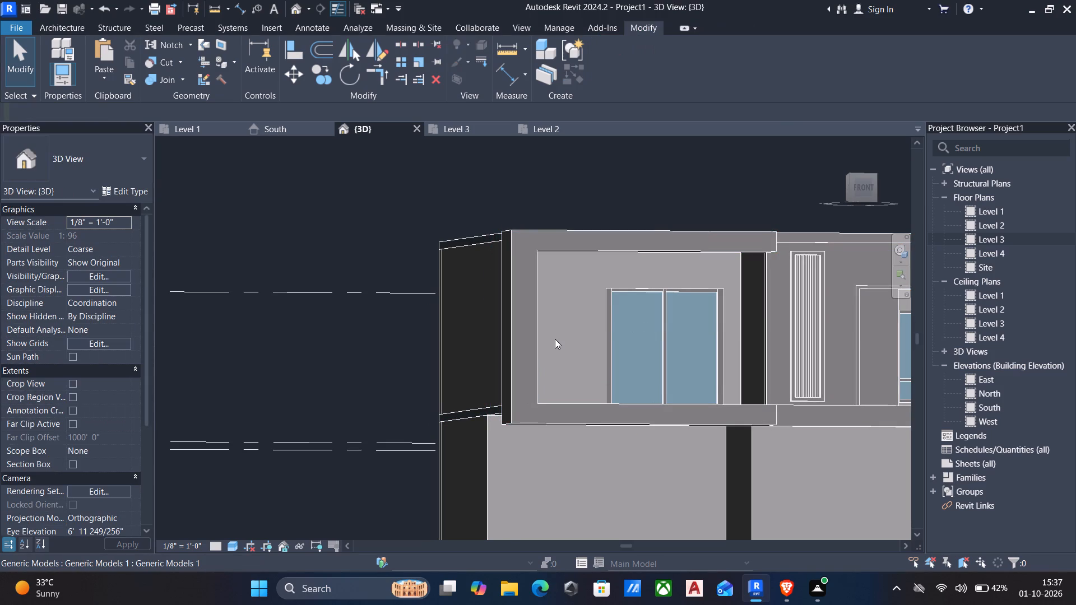
Align the inner face of the balcony frame's outer upright with the inner face of the side wall behind it.
{"action": "middle_click_drag", "start_coordinate": [555, 339], "coordinate": [414, 374], "text": "shift"}
{"action": "scroll", "coordinate": [604, 313], "scroll_direction": "down", "scroll_amount": 1}
{"action": "middle_click_drag", "start_coordinate": [623, 301], "coordinate": [805, 282], "text": "shift"}
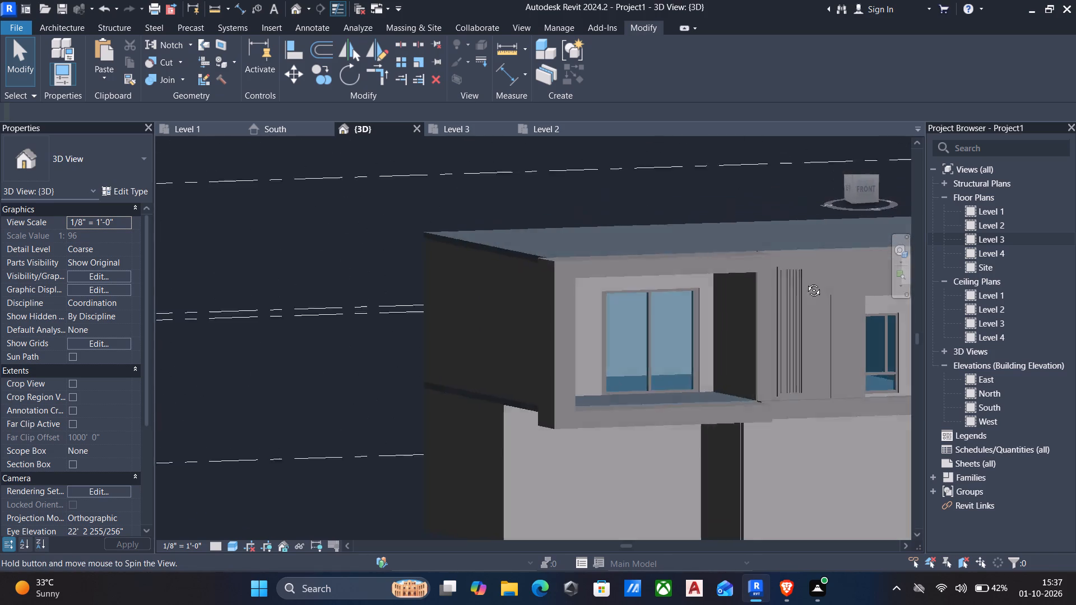
{"action": "middle_click_drag", "start_coordinate": [805, 282], "coordinate": [680, 307], "text": "shift"}
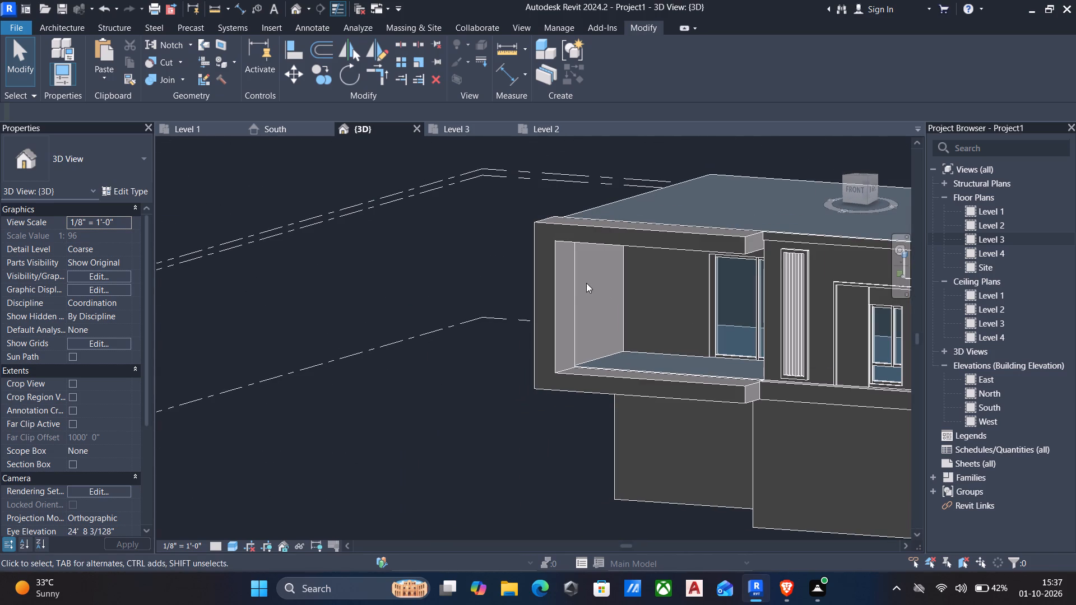
{"action": "left_click", "coordinate": [583, 350]}
{"action": "type", "text": "al"}
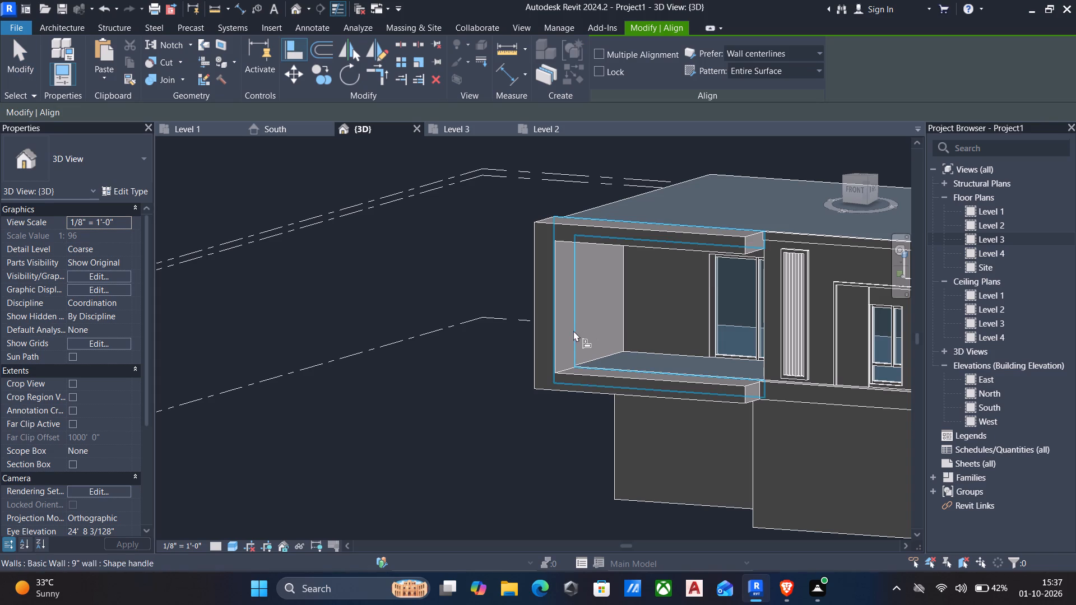
{"action": "scroll", "coordinate": [594, 348], "scroll_direction": "up", "scroll_amount": 5}
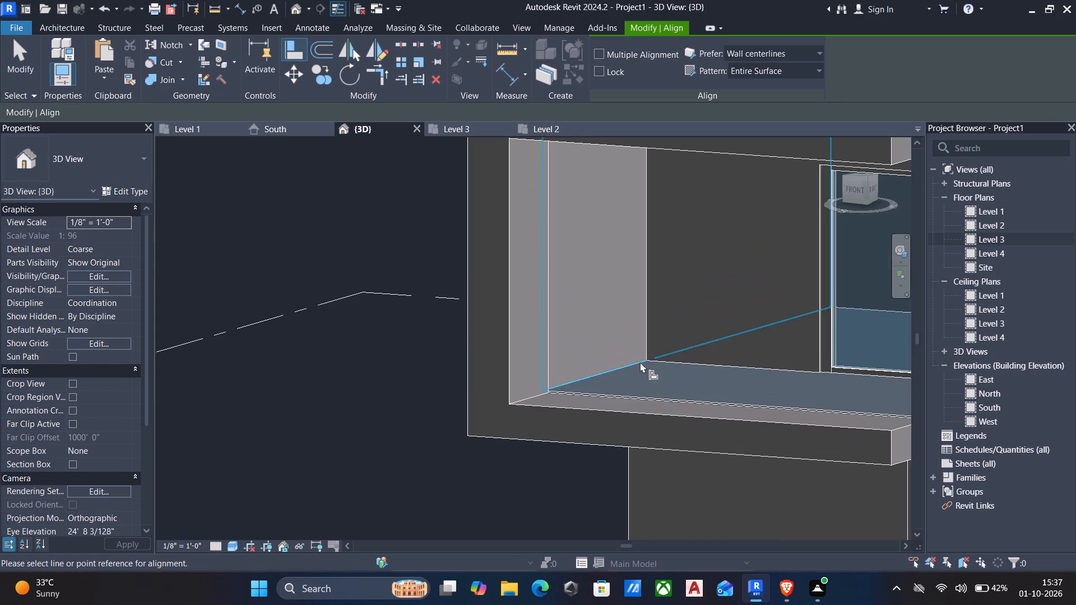
{"action": "left_click", "coordinate": [592, 371]}
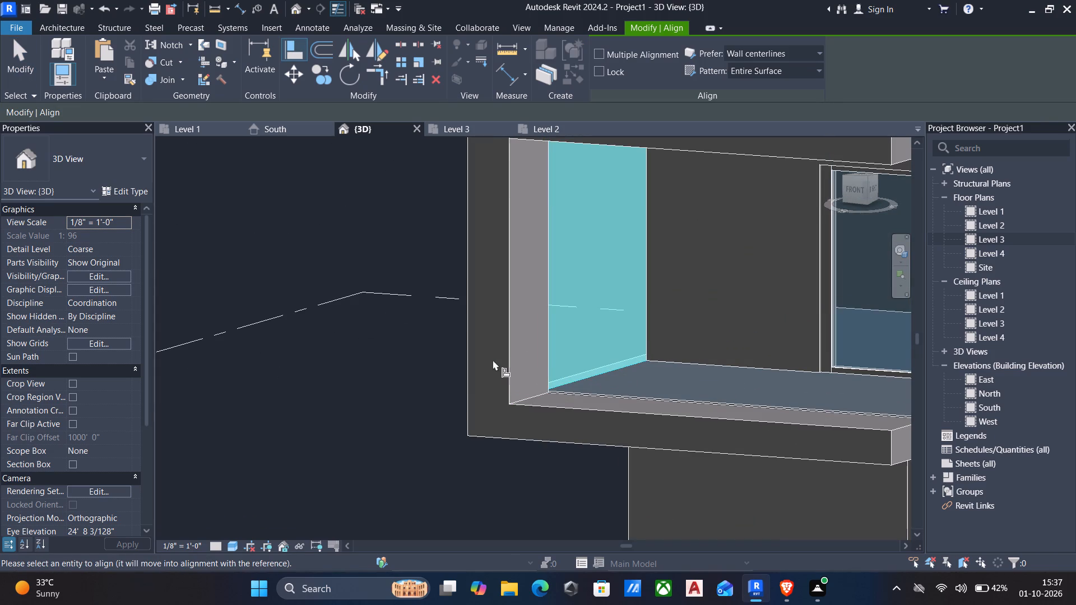
{"action": "left_click", "coordinate": [505, 353]}
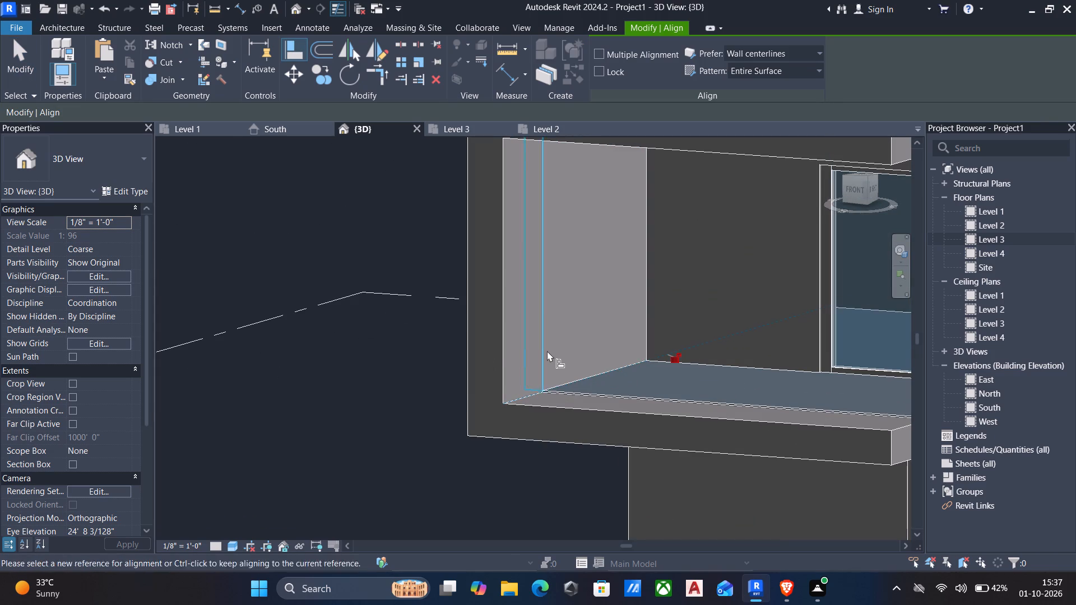
{"action": "key", "text": "Escape"}
Examine the balcony frame and the upper-floor front facade from several angles.
{"action": "scroll", "coordinate": [504, 355], "scroll_direction": "down", "scroll_amount": 5}
{"action": "middle_click_drag", "start_coordinate": [509, 355], "coordinate": [572, 322], "text": "shift"}
{"action": "scroll", "coordinate": [560, 337], "scroll_direction": "up", "scroll_amount": 1}
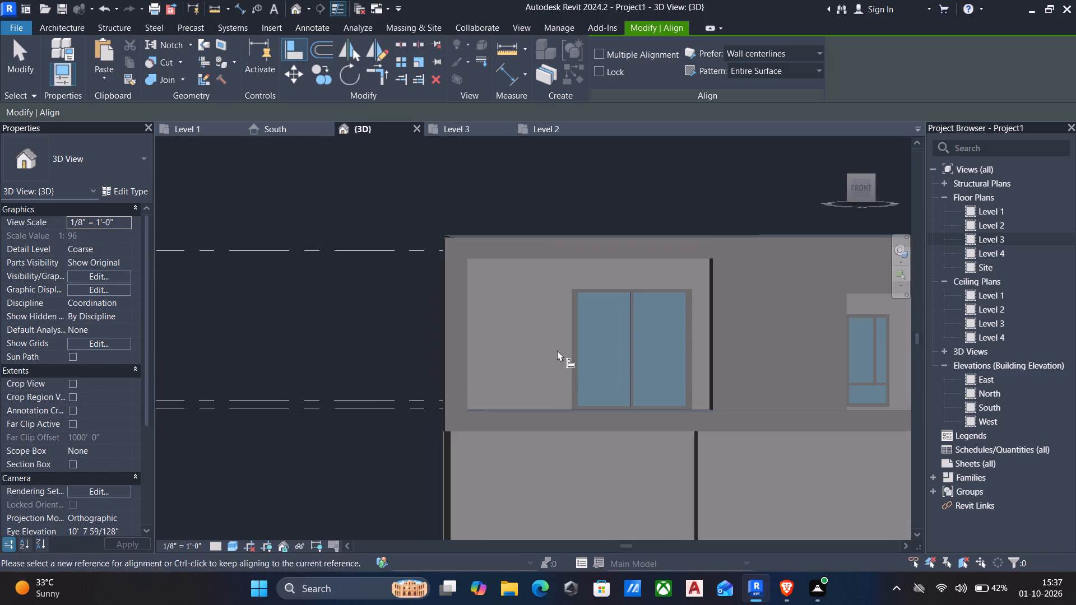
{"action": "scroll", "coordinate": [582, 353], "scroll_direction": "down", "scroll_amount": 1}
{"action": "middle_click_drag", "start_coordinate": [633, 341], "coordinate": [614, 343], "text": "shift"}
{"action": "scroll", "coordinate": [679, 286], "scroll_direction": "up", "scroll_amount": 2}
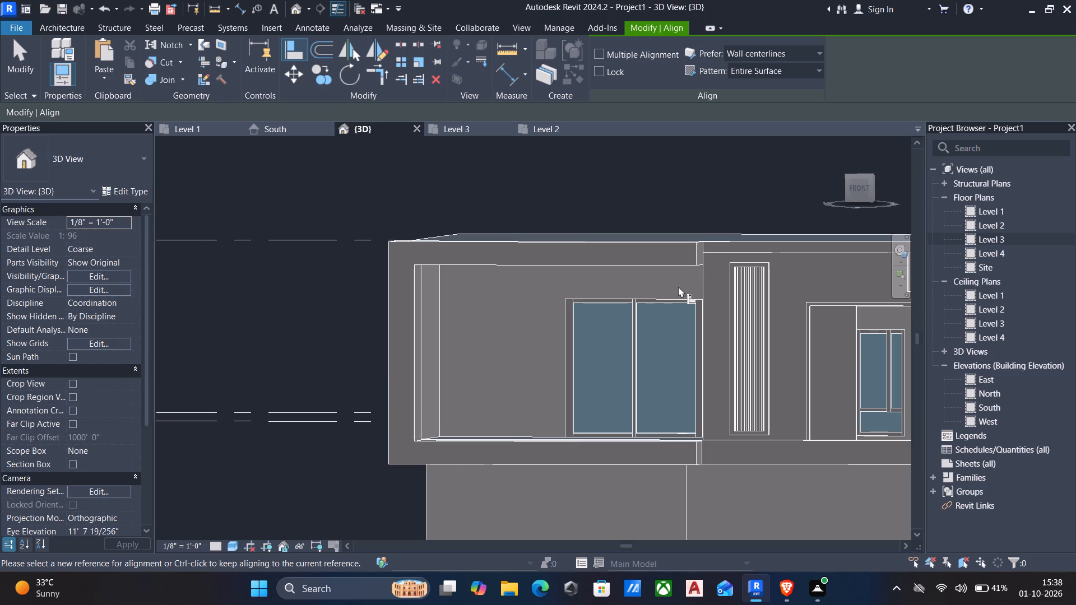
{"action": "scroll", "coordinate": [649, 290], "scroll_direction": "down", "scroll_amount": 2}
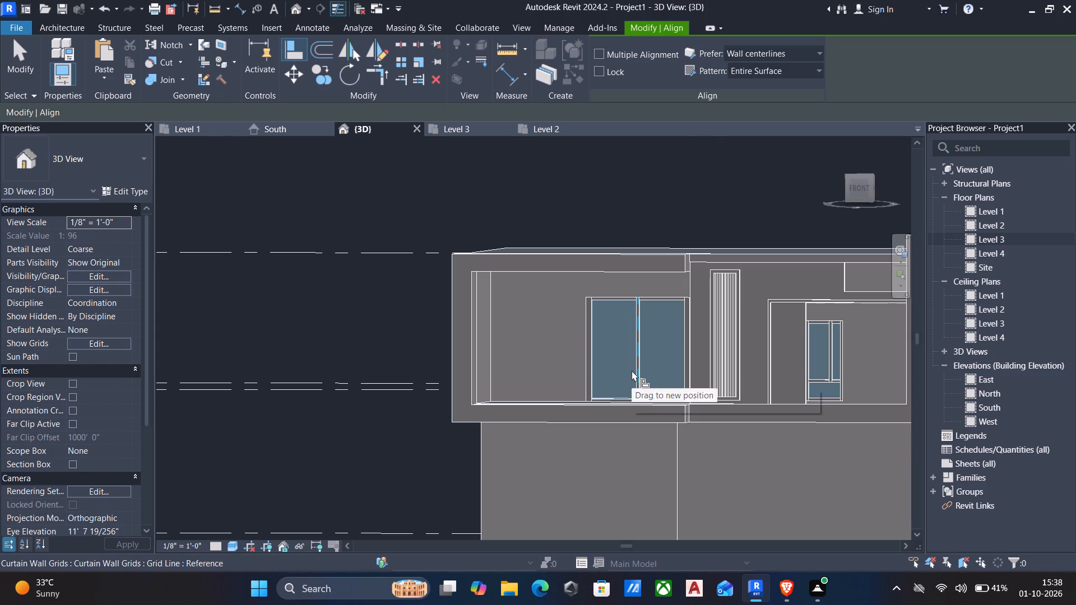
{"action": "key", "text": "Escape"}
{"action": "middle_click_drag", "start_coordinate": [641, 367], "coordinate": [628, 414]}
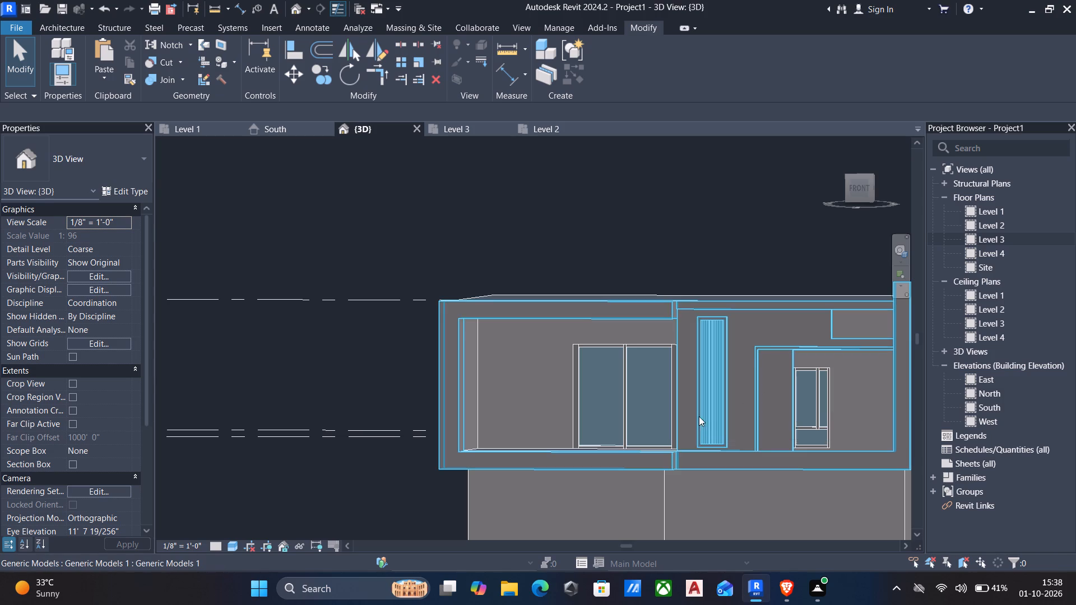
Reopen the facade's generic model for in-place editing.
{"action": "middle_click_drag", "start_coordinate": [454, 405], "coordinate": [446, 467], "text": "shift"}
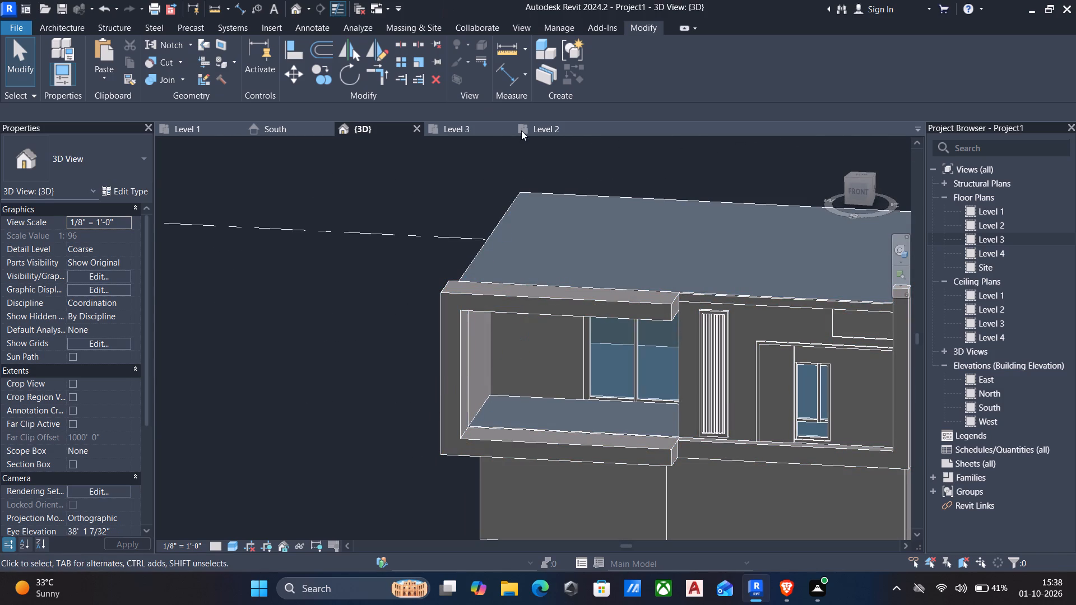
{"action": "scroll", "coordinate": [545, 291], "scroll_direction": "up", "scroll_amount": 1}
{"action": "left_click", "coordinate": [545, 291]}
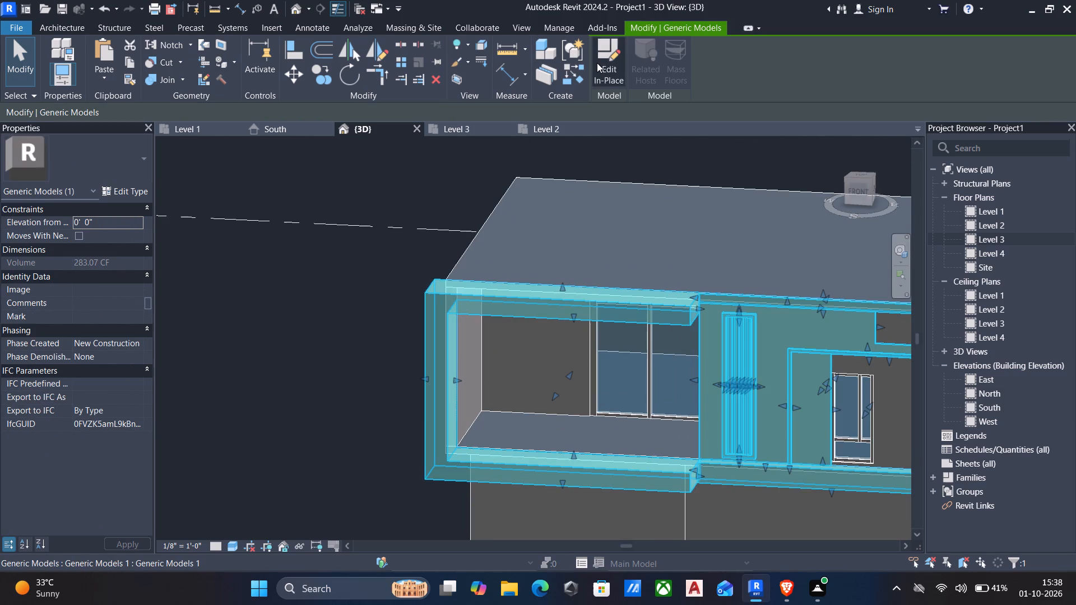
{"action": "left_click", "coordinate": [596, 63]}
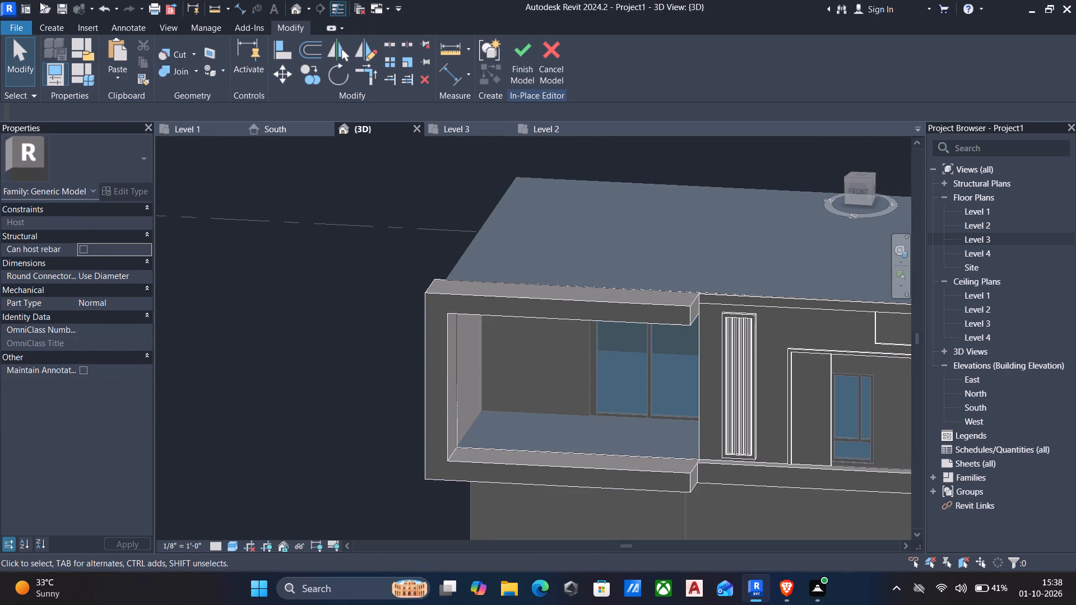
Start an extrusion on the balcony's 6" floor plane and sketch a rectangle about 2'-3" by 5'-3" in the rear corner by the side wall.
{"action": "left_click", "coordinate": [55, 29]}
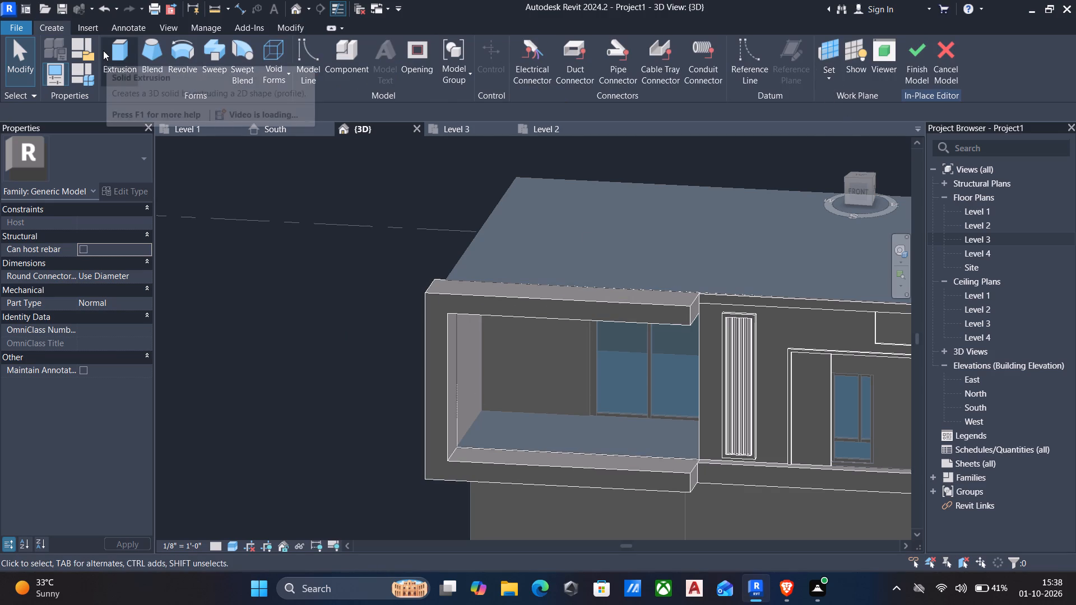
{"action": "left_click", "coordinate": [127, 62]}
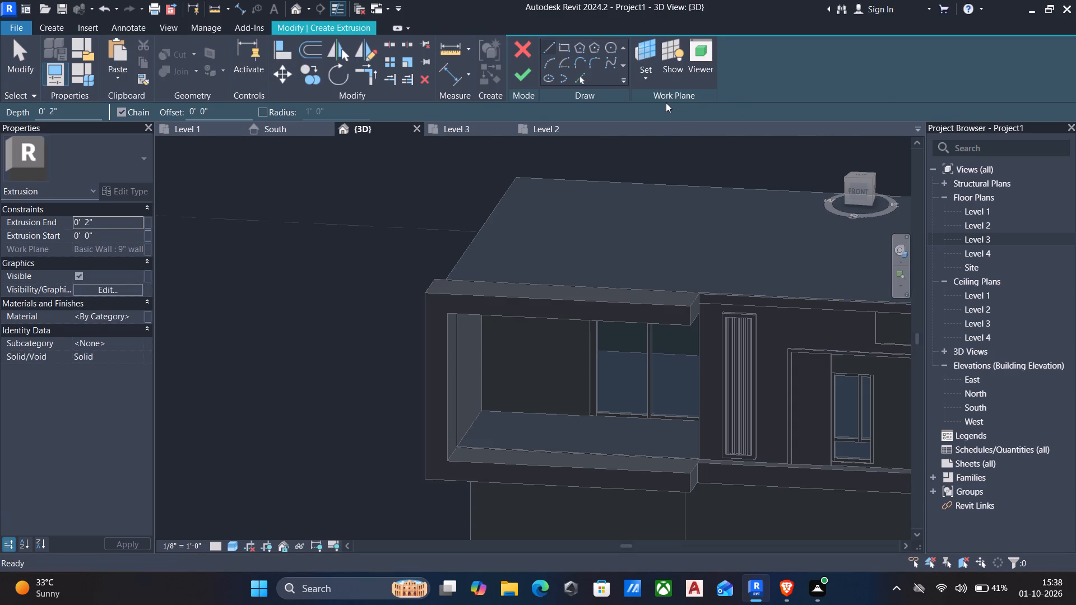
{"action": "left_click", "coordinate": [639, 76]}
{"action": "left_click", "coordinate": [674, 123]}
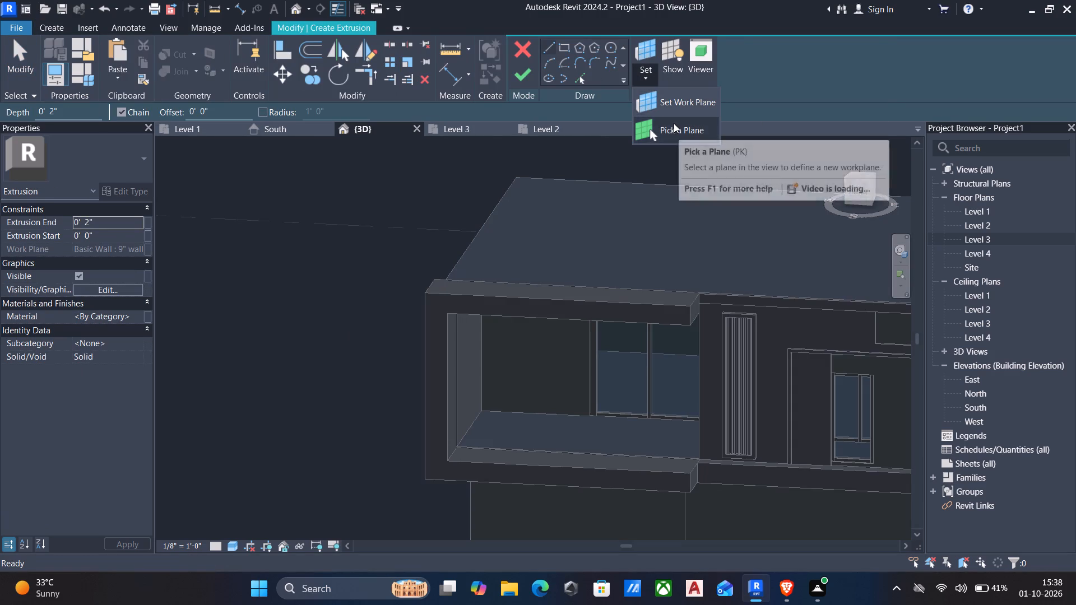
{"action": "left_click", "coordinate": [493, 445]}
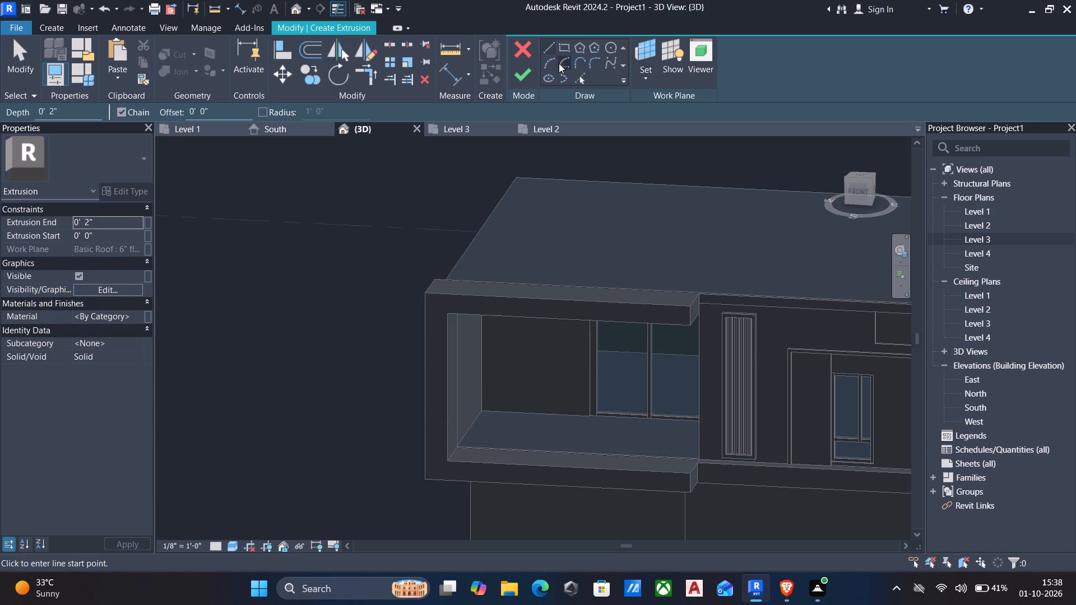
{"action": "left_click", "coordinate": [563, 48]}
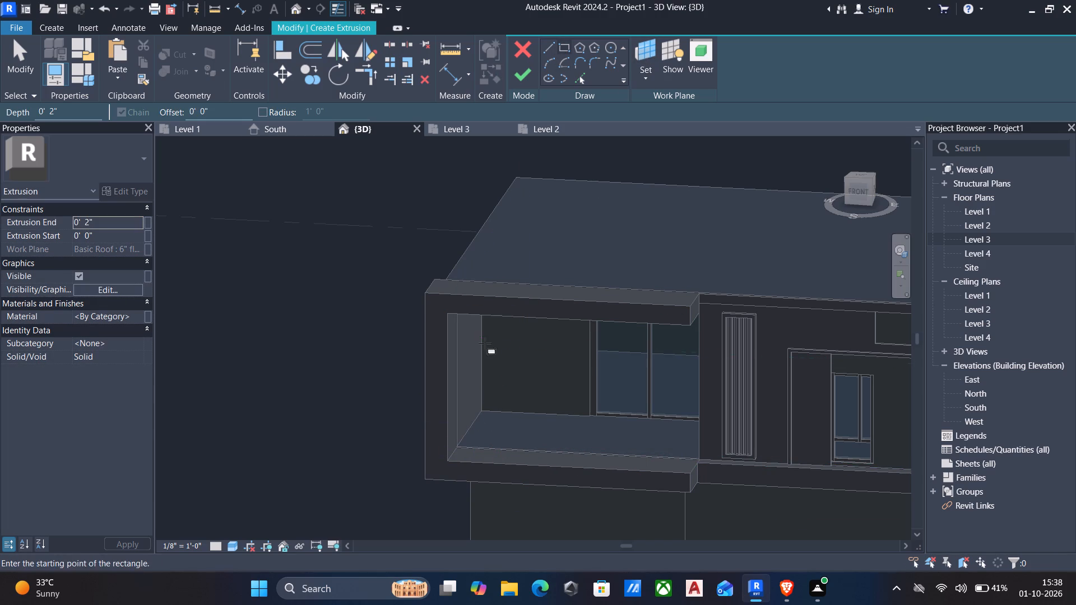
{"action": "scroll", "coordinate": [493, 418], "scroll_direction": "up", "scroll_amount": 5}
{"action": "left_click", "coordinate": [480, 407]}
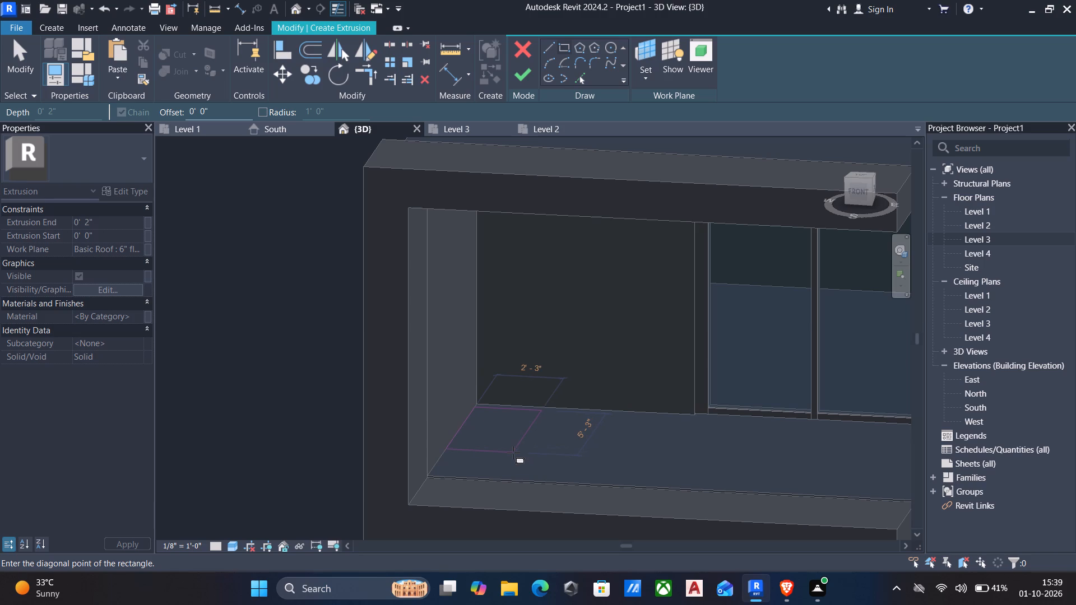
{"action": "left_click", "coordinate": [513, 453]}
{"action": "key", "text": "Escape"}
{"action": "key", "text": "Escape"}
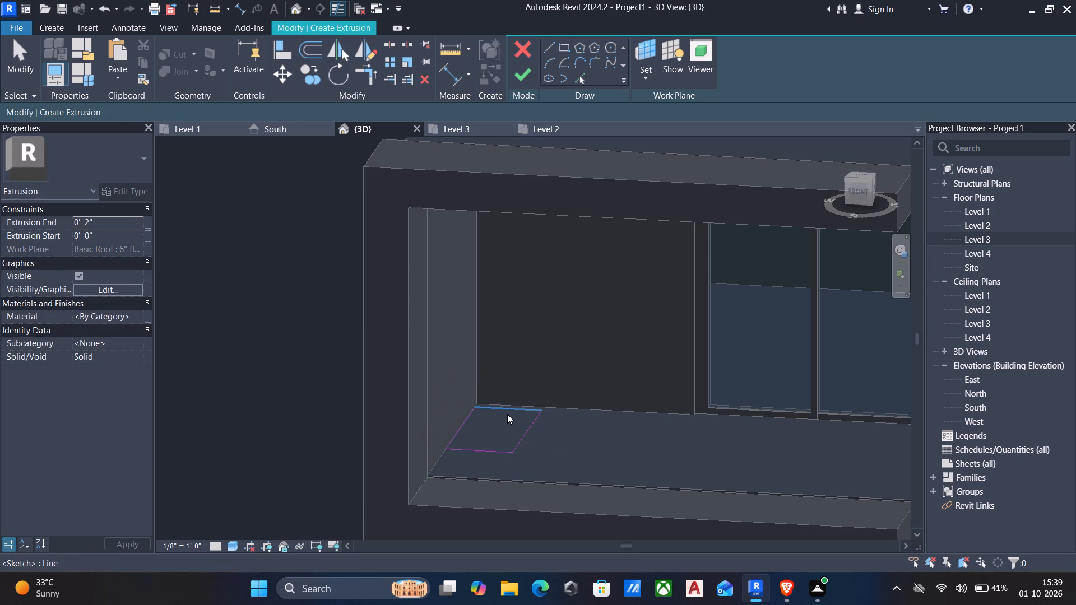
Nudge the rectangle's rear edge slightly toward the balcony's back wall and finish the extrusion with a 2" depth.
{"action": "left_click", "coordinate": [507, 414]}
{"action": "key", "text": "Up"}
{"action": "key", "text": "Up"}
{"action": "key", "text": "Up"}
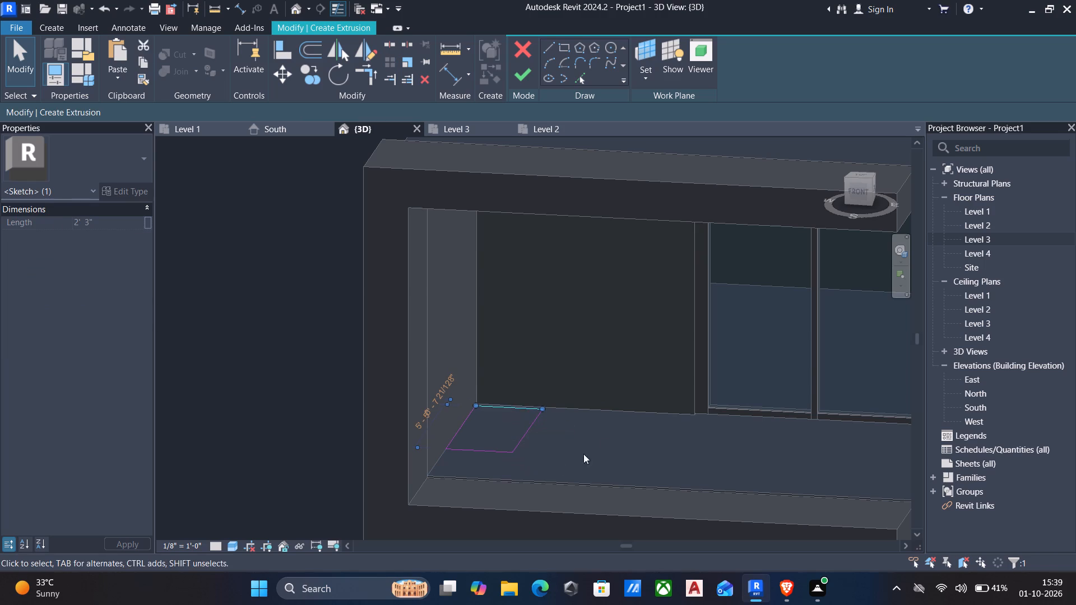
{"action": "key", "text": "Up"}
{"action": "key", "text": "Up"}
{"action": "key", "text": "Up"}
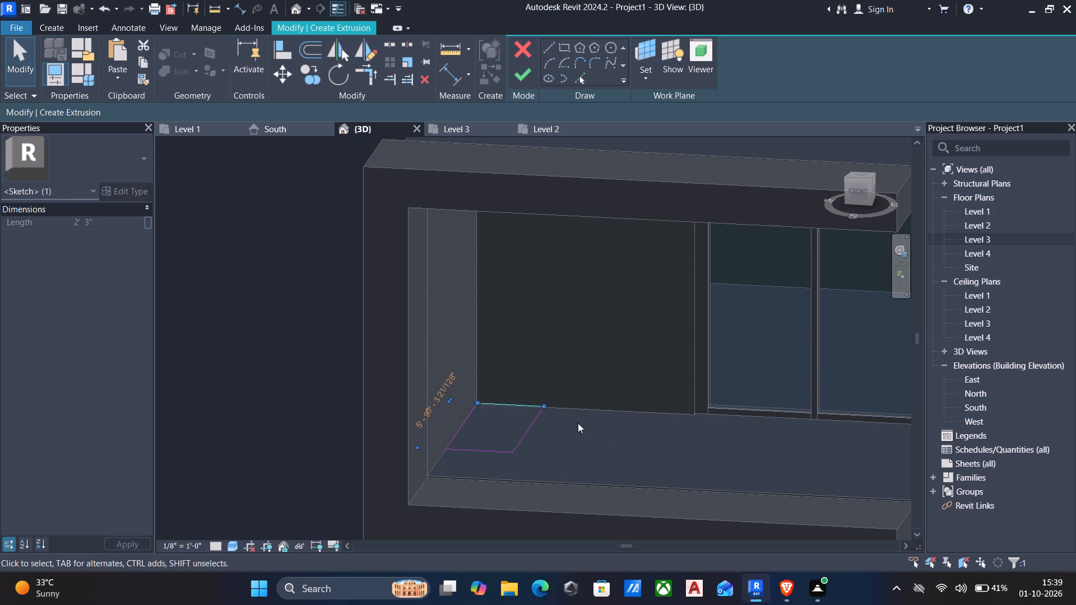
{"action": "key", "text": "Down"}
{"action": "key", "text": "Down"}
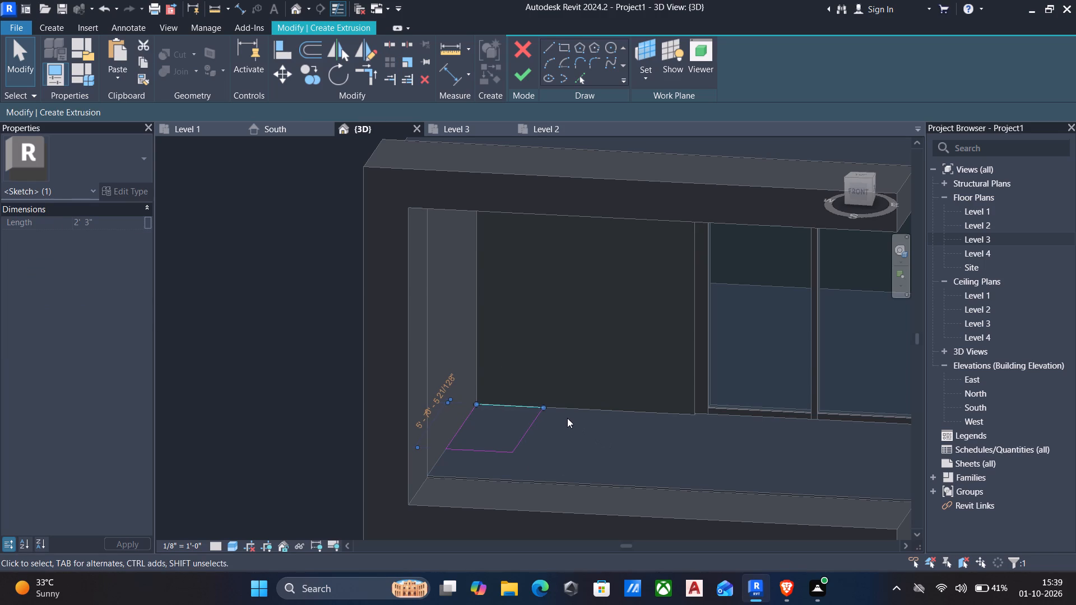
{"action": "left_click", "coordinate": [531, 80]}
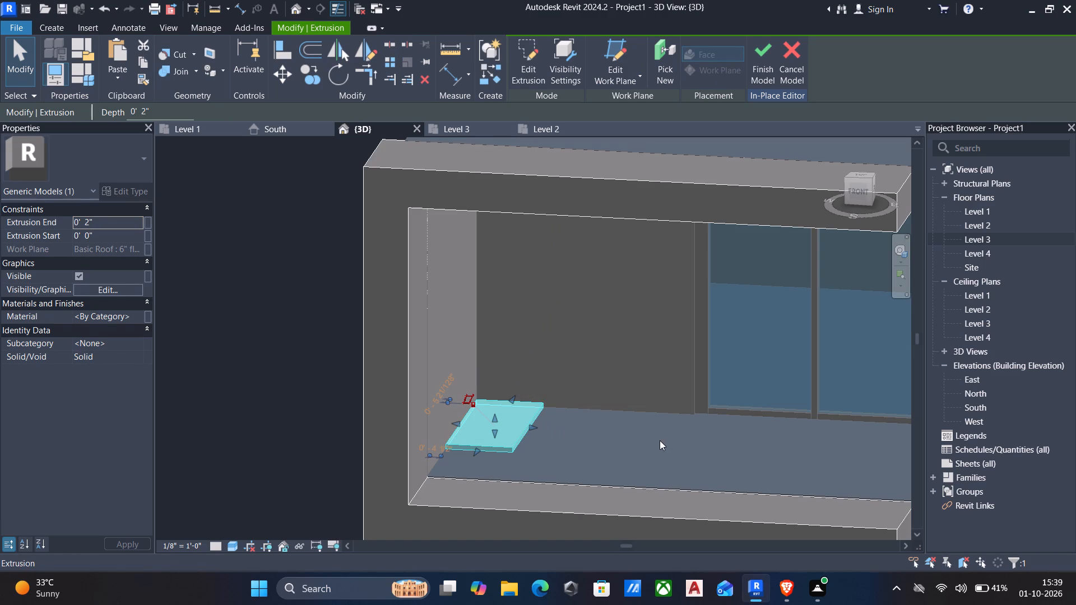
Examine the balcony's interior, the underside of its ceiling and the adjoining front facade from several angles.
{"action": "middle_click_drag", "start_coordinate": [664, 436], "coordinate": [636, 292], "text": "shift"}
{"action": "scroll", "coordinate": [627, 294], "scroll_direction": "down", "scroll_amount": 2}
{"action": "middle_click_drag", "start_coordinate": [623, 294], "coordinate": [597, 473]}
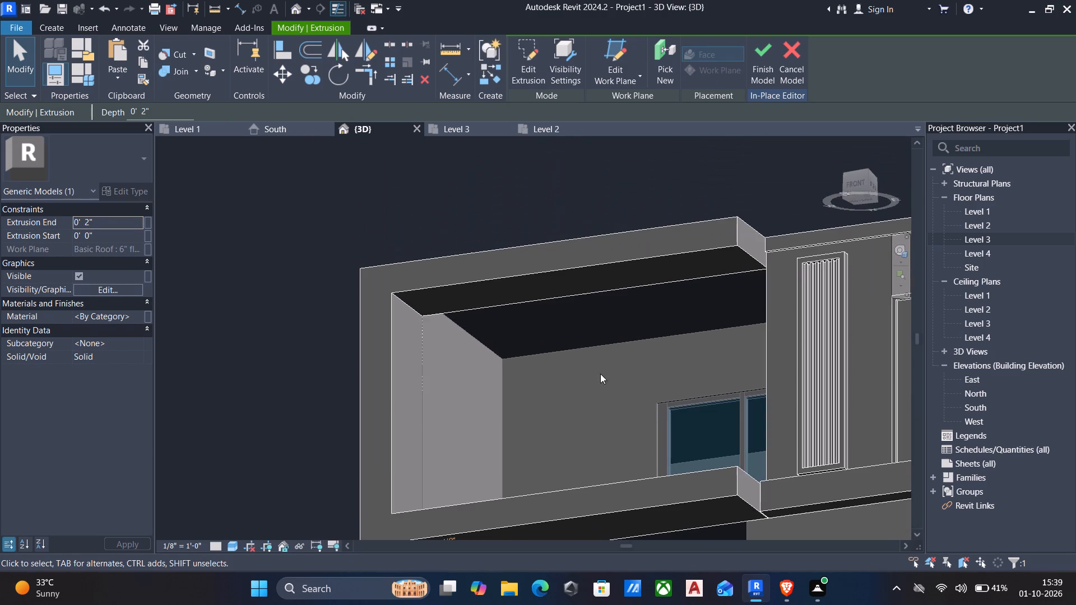
{"action": "middle_click_drag", "start_coordinate": [574, 333], "coordinate": [522, 346], "text": "shift"}
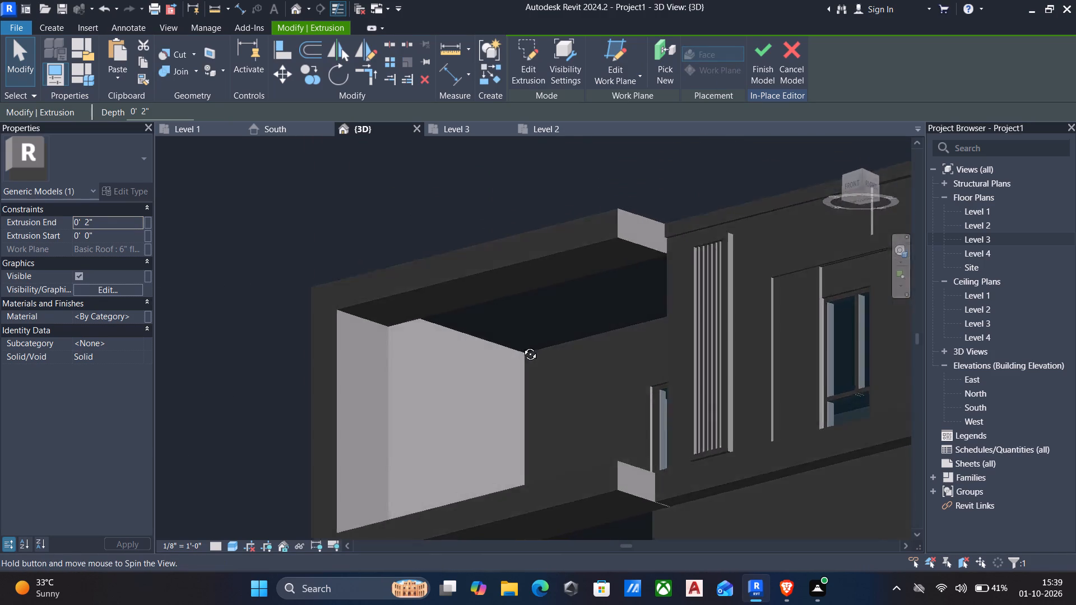
{"action": "middle_click_drag", "start_coordinate": [522, 346], "coordinate": [586, 479], "text": "shift"}
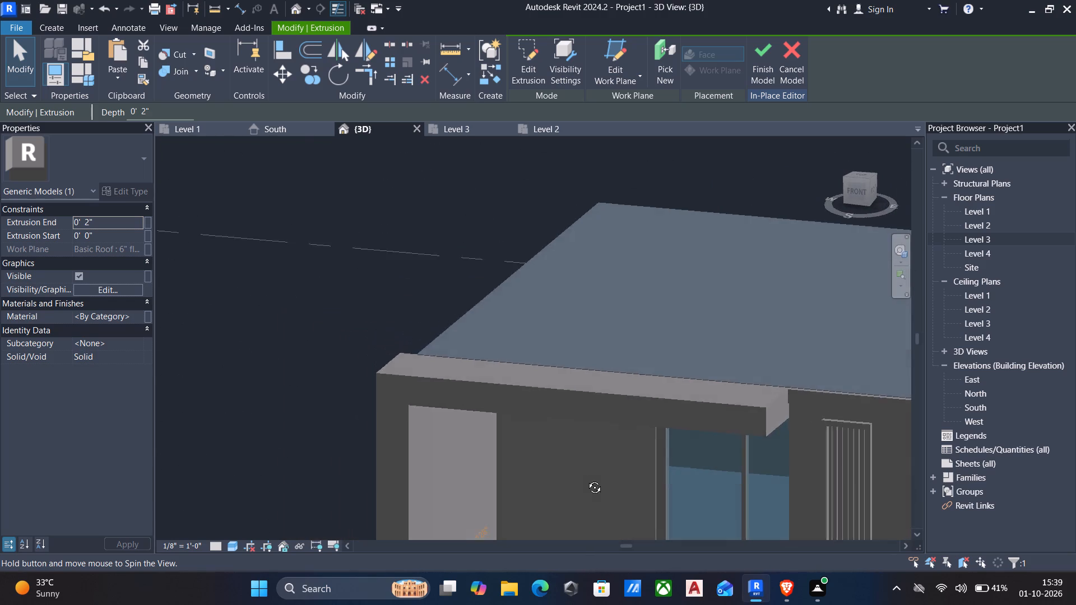
{"action": "middle_click_drag", "start_coordinate": [586, 479], "coordinate": [589, 483], "text": "shift"}
{"action": "scroll", "coordinate": [589, 483], "scroll_direction": "up", "scroll_amount": 1, "text": "shift"}
{"action": "middle_click_drag", "start_coordinate": [812, 385], "coordinate": [741, 356], "text": "shift"}
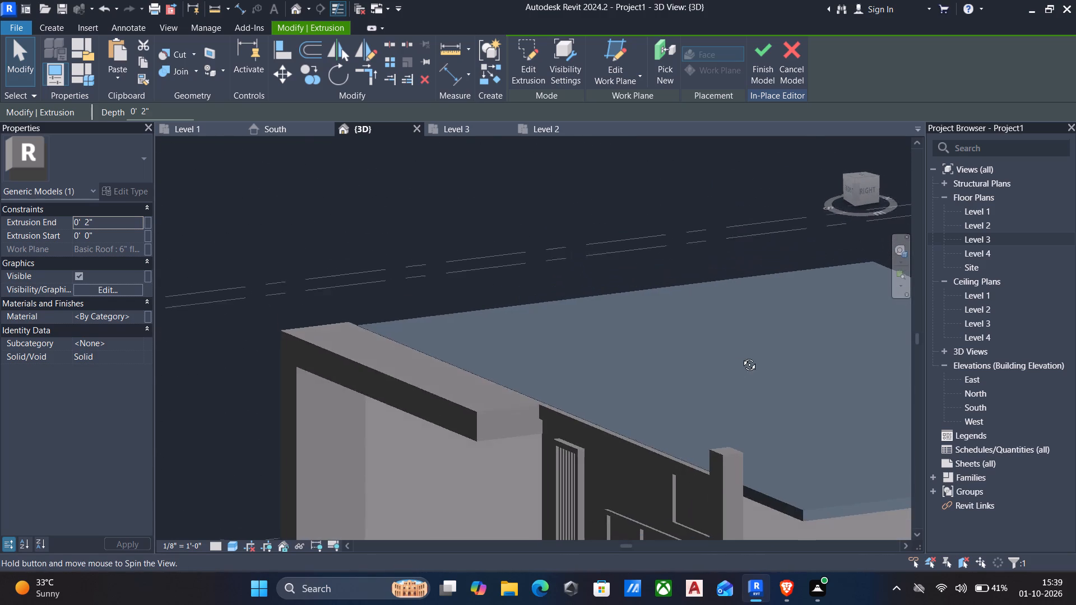
{"action": "middle_click_drag", "start_coordinate": [741, 356], "coordinate": [677, 243], "text": "shift"}
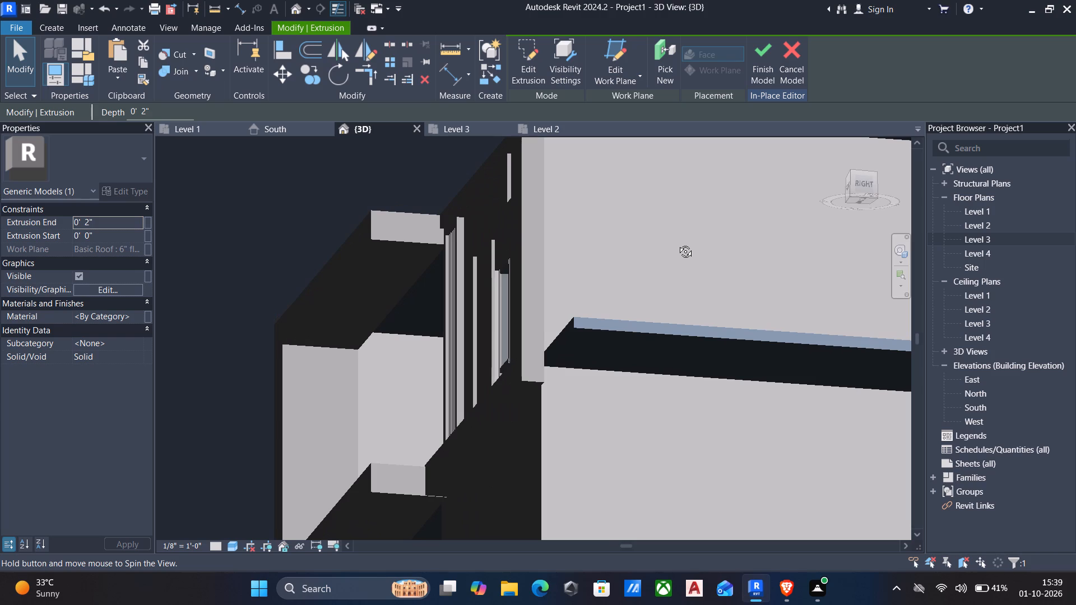
{"action": "middle_click_drag", "start_coordinate": [677, 243], "coordinate": [677, 244], "text": "shift"}
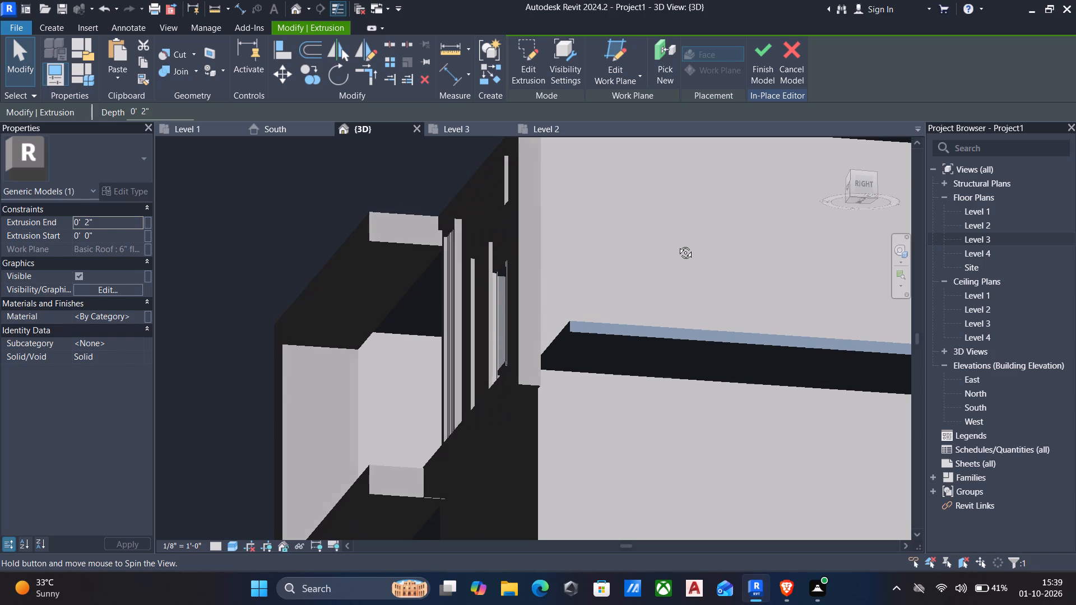
{"action": "middle_click_drag", "start_coordinate": [677, 244], "coordinate": [800, 222], "text": "shift"}
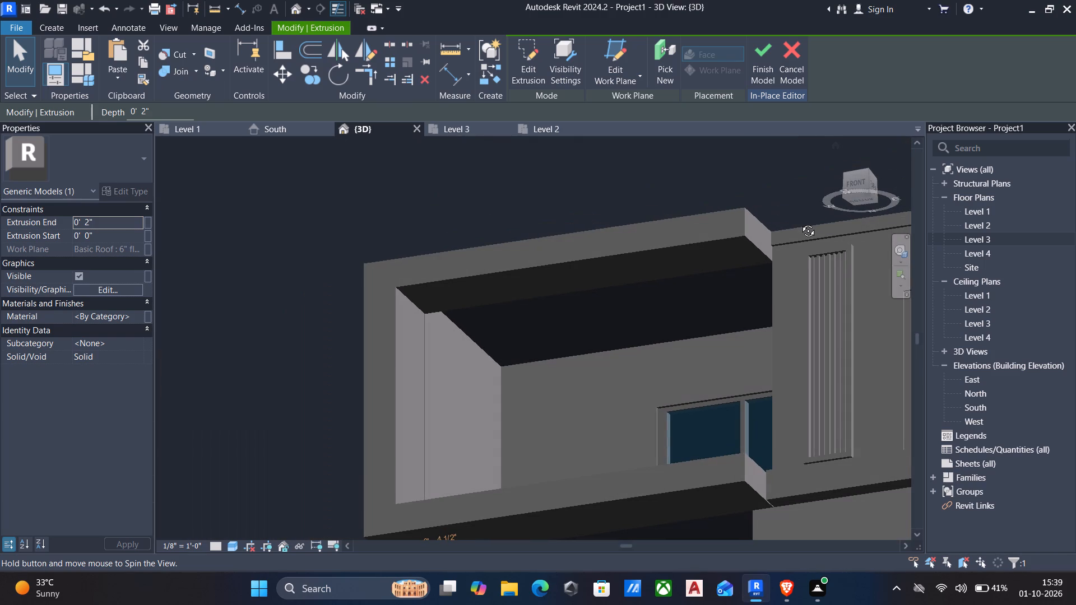
{"action": "middle_click_drag", "start_coordinate": [800, 222], "coordinate": [770, 273], "text": "shift"}
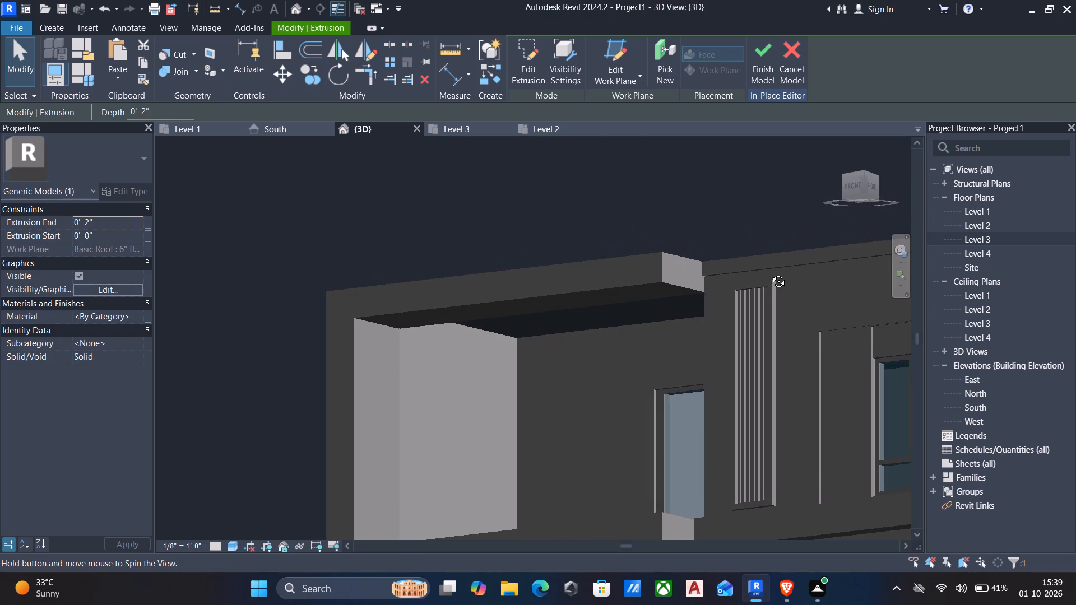
{"action": "middle_click_drag", "start_coordinate": [770, 273], "coordinate": [826, 355], "text": "shift"}
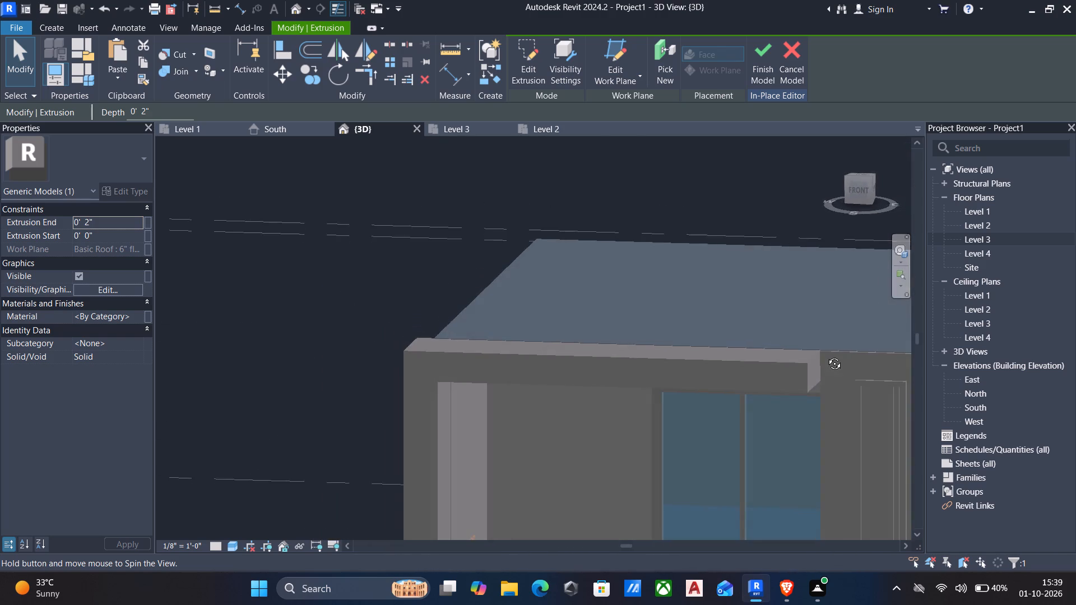
{"action": "middle_click_drag", "start_coordinate": [826, 355], "coordinate": [690, 267], "text": "shift"}
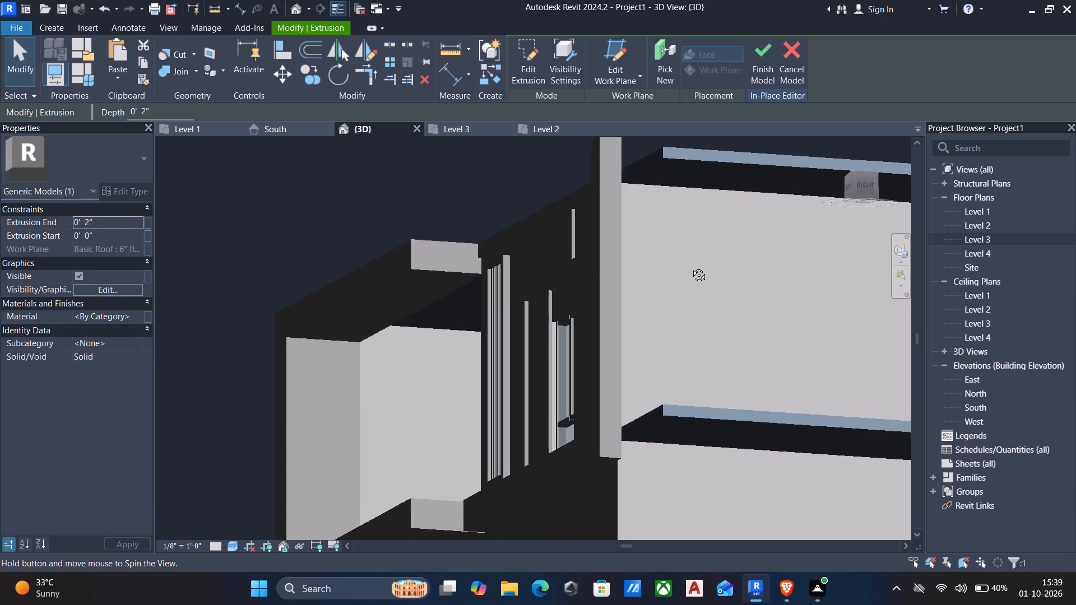
{"action": "middle_click_drag", "start_coordinate": [690, 267], "coordinate": [694, 266], "text": "shift"}
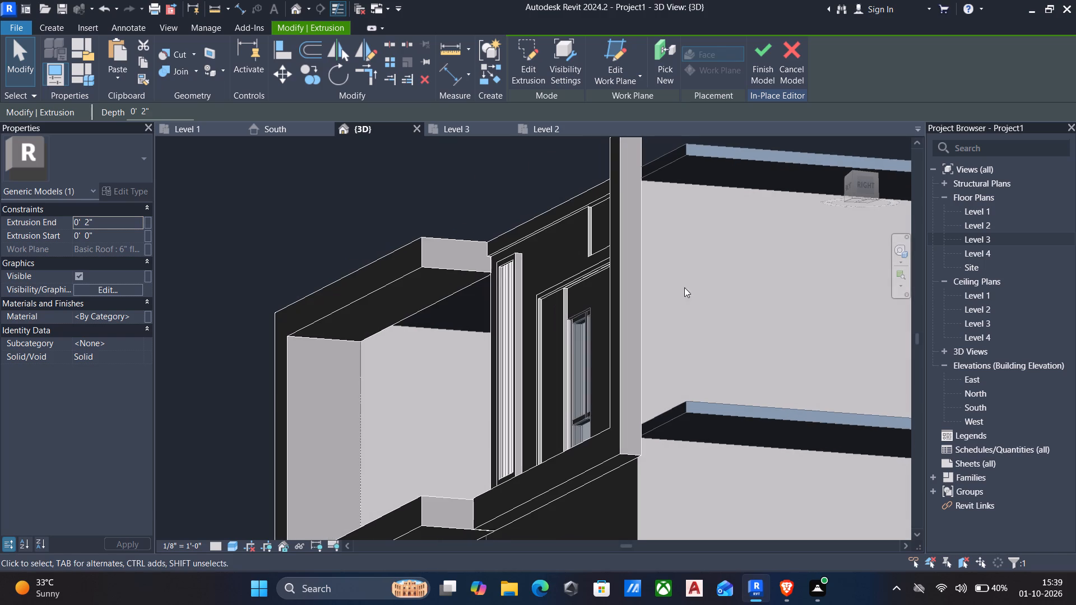
{"action": "middle_click_drag", "start_coordinate": [639, 314], "coordinate": [759, 315], "text": "shift"}
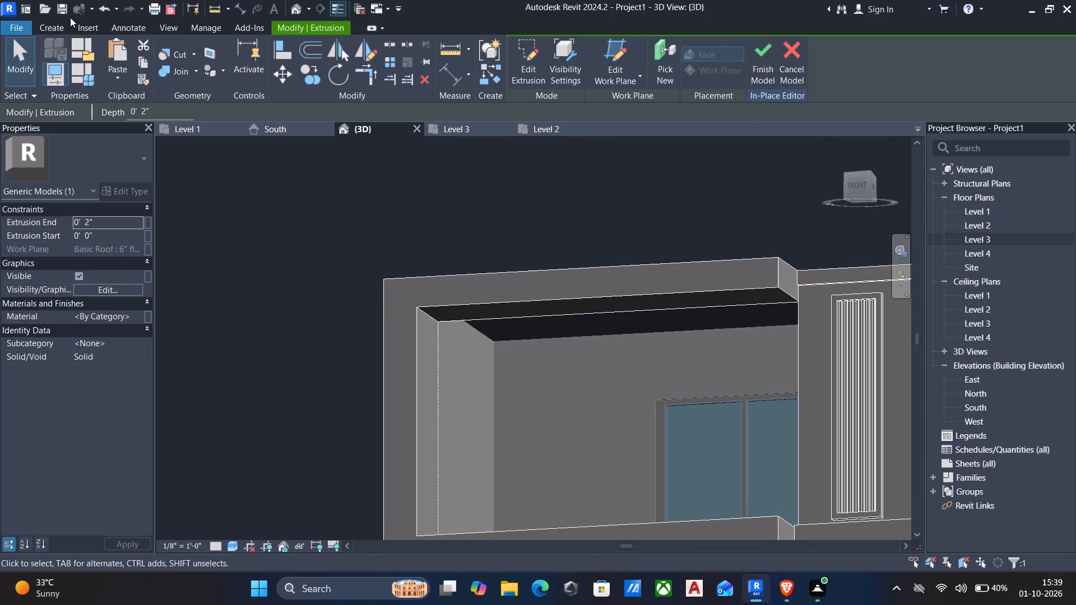
Start a new solid extrusion in the facade's in-place generic model.
{"action": "left_click", "coordinate": [41, 26]}
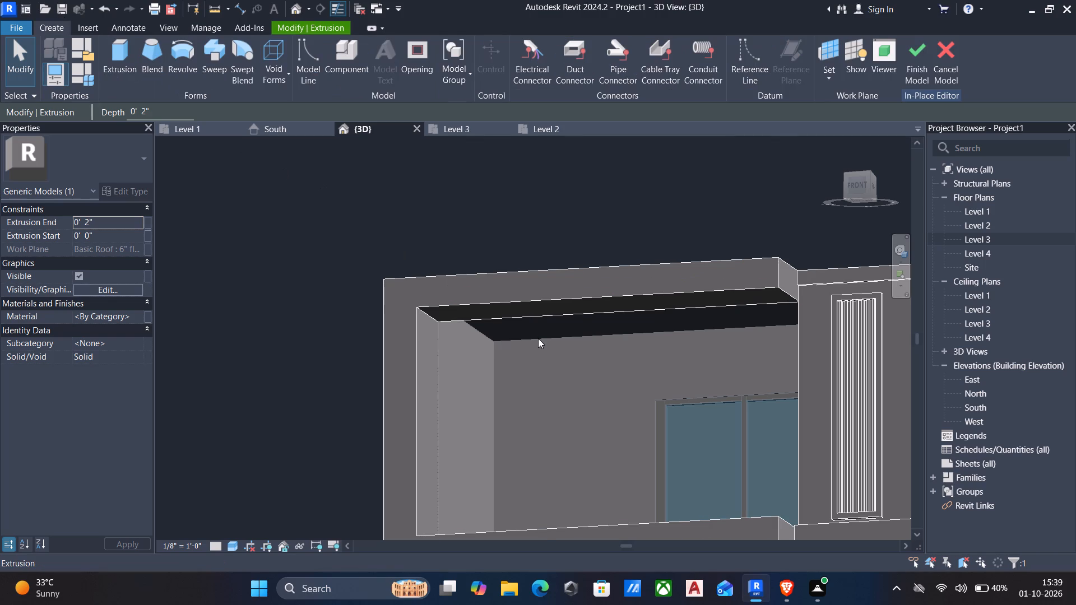
{"action": "scroll", "coordinate": [532, 332], "scroll_direction": "down", "scroll_amount": 4}
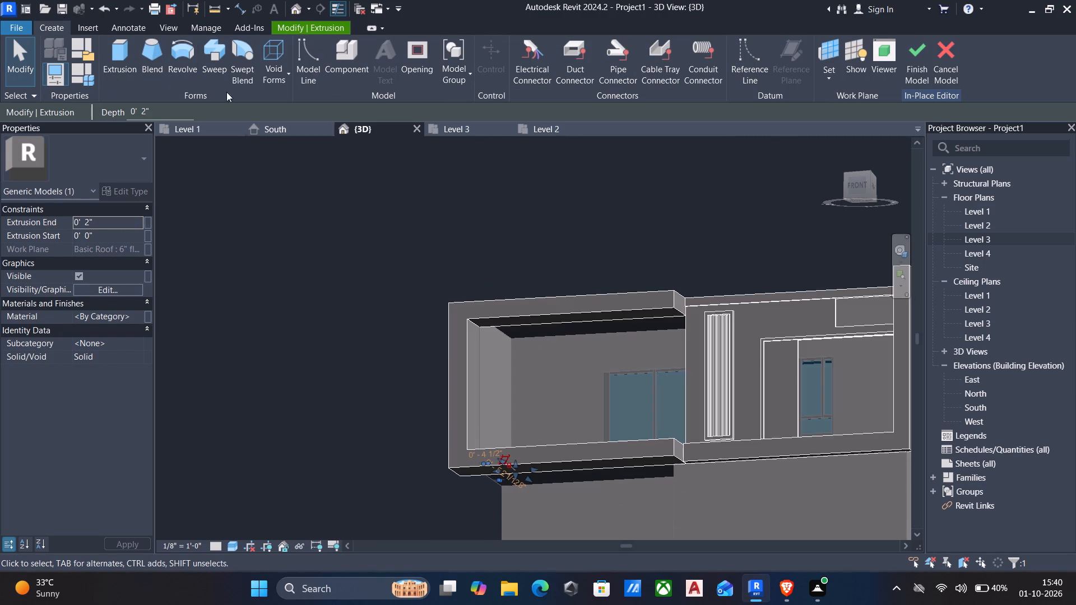
{"action": "left_click", "coordinate": [124, 49]}
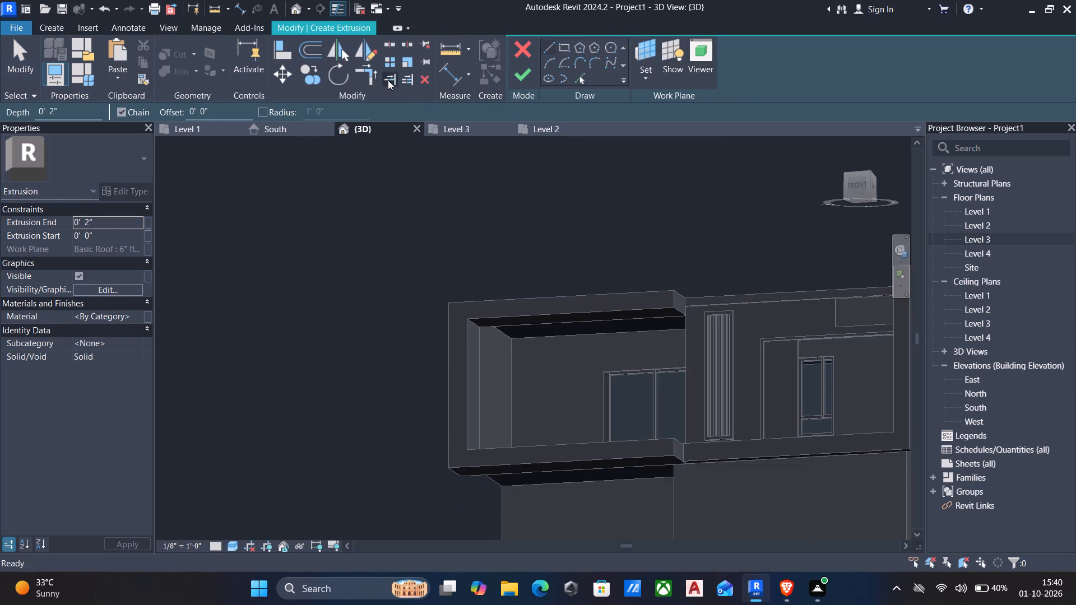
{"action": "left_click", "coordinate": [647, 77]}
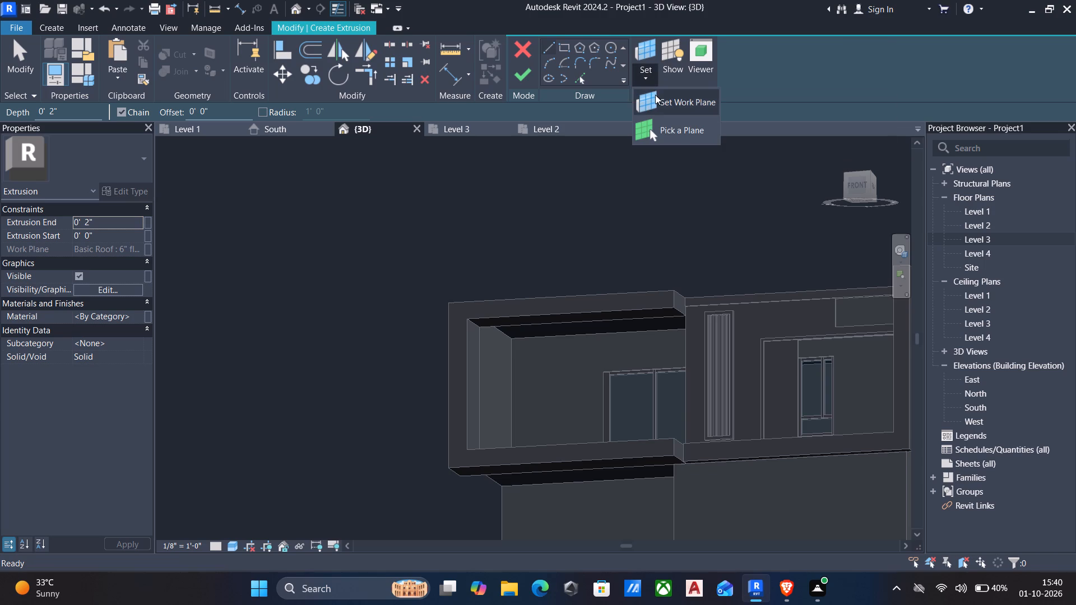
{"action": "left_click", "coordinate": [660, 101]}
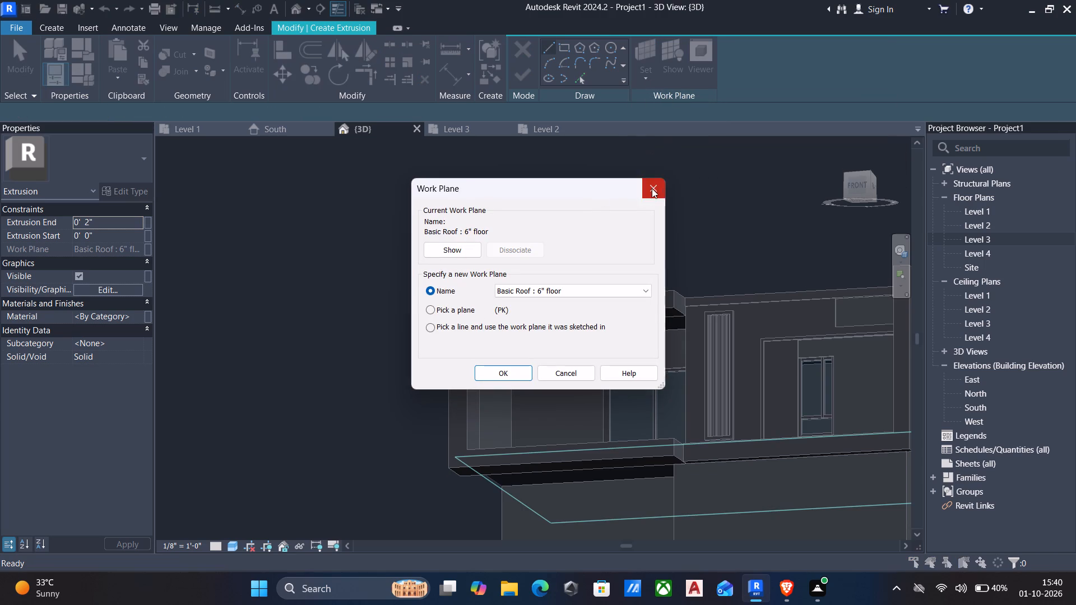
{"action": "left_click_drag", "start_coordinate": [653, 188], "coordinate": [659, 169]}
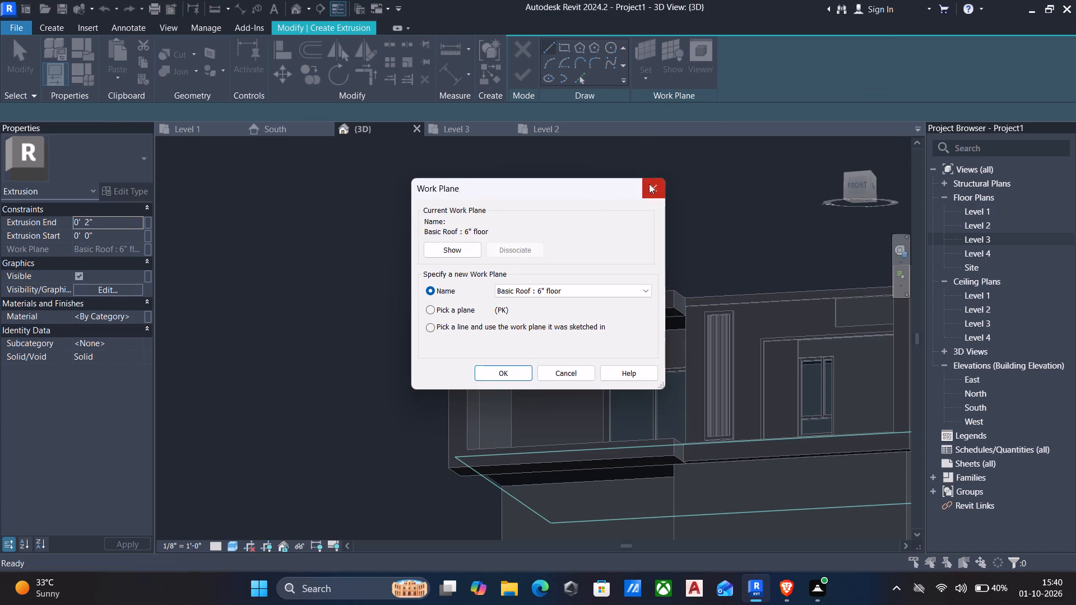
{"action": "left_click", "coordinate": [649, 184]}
Pick the underside of the balcony's ceiling as the extrusion's work plane.
{"action": "left_click", "coordinate": [643, 77]}
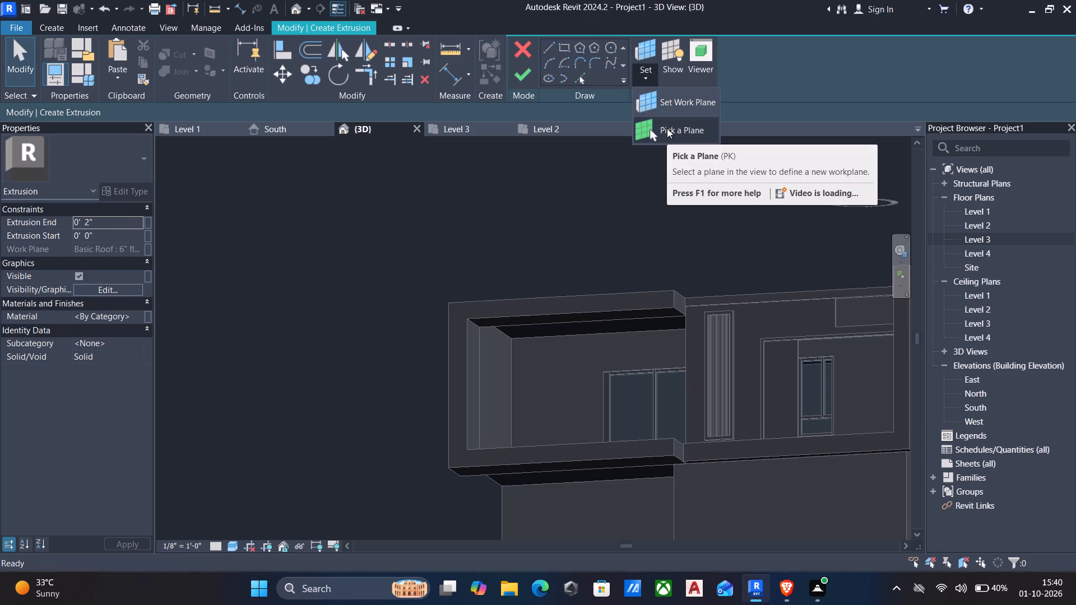
{"action": "left_click", "coordinate": [667, 132]}
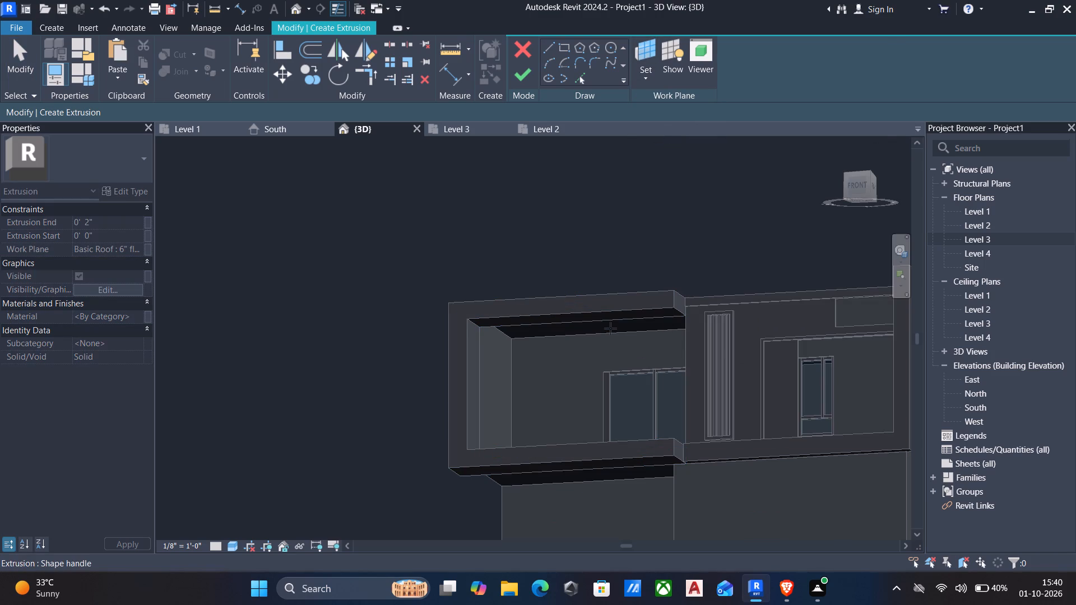
{"action": "middle_click_drag", "start_coordinate": [665, 314], "coordinate": [641, 259], "text": "shift"}
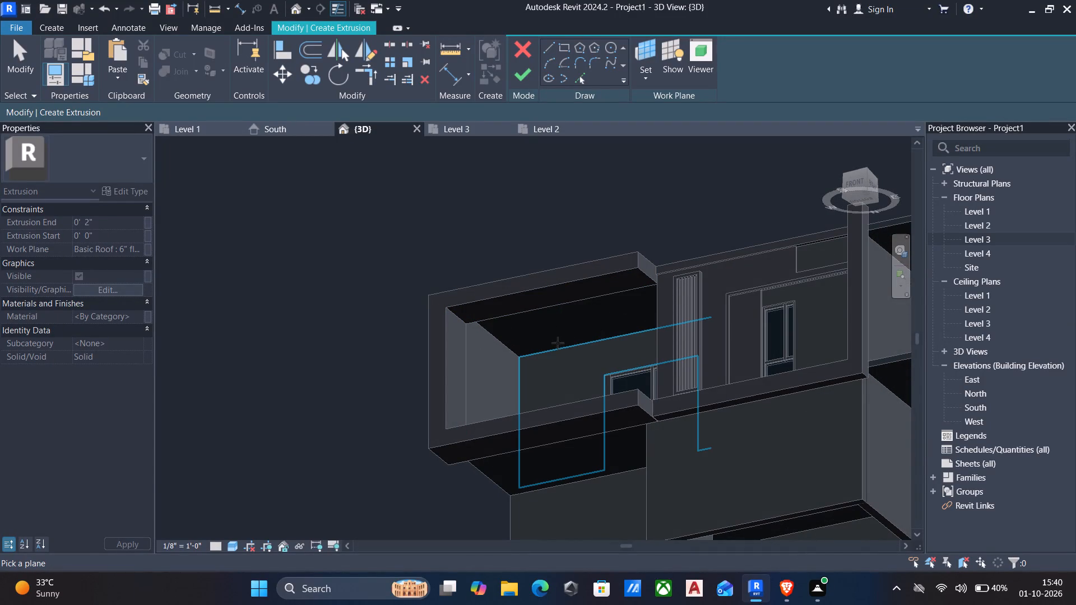
{"action": "middle_click_drag", "start_coordinate": [521, 332], "coordinate": [533, 328], "text": "shift"}
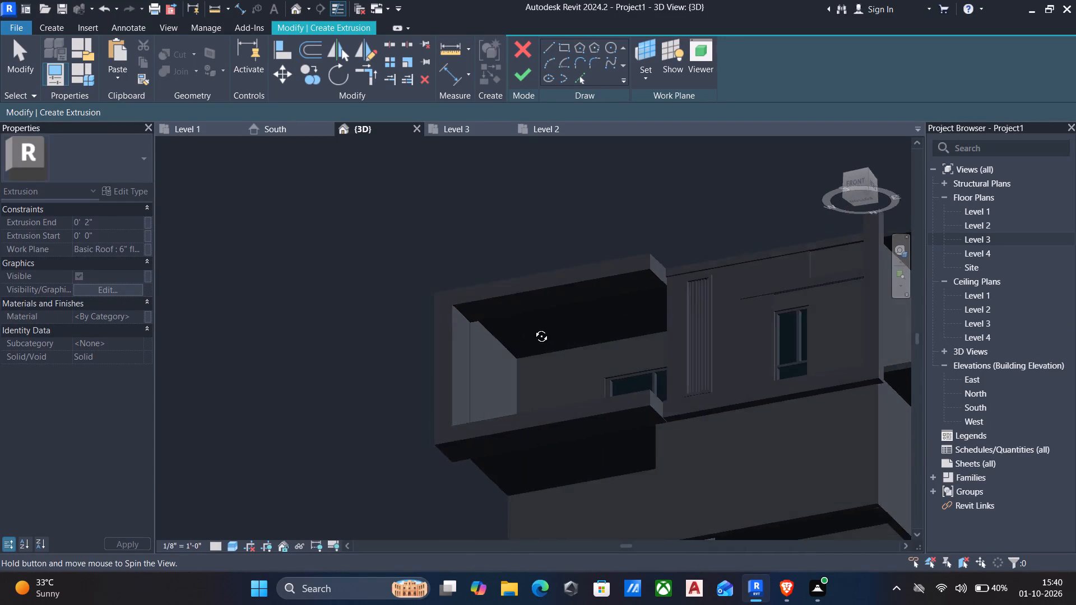
{"action": "middle_click_drag", "start_coordinate": [533, 328], "coordinate": [654, 313], "text": "shift"}
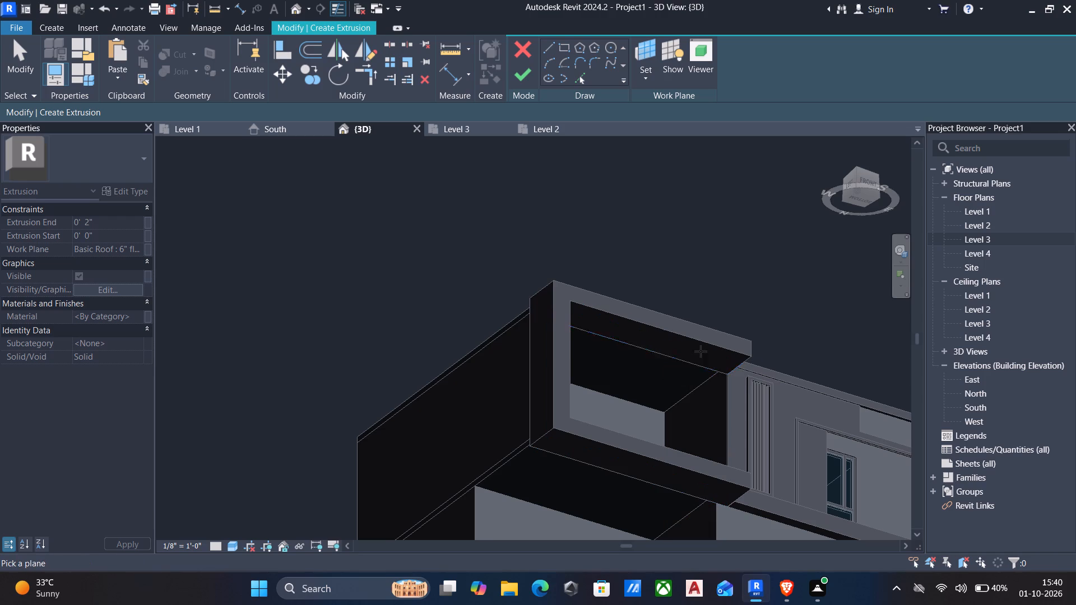
{"action": "middle_click_drag", "start_coordinate": [706, 345], "coordinate": [520, 387], "text": "shift"}
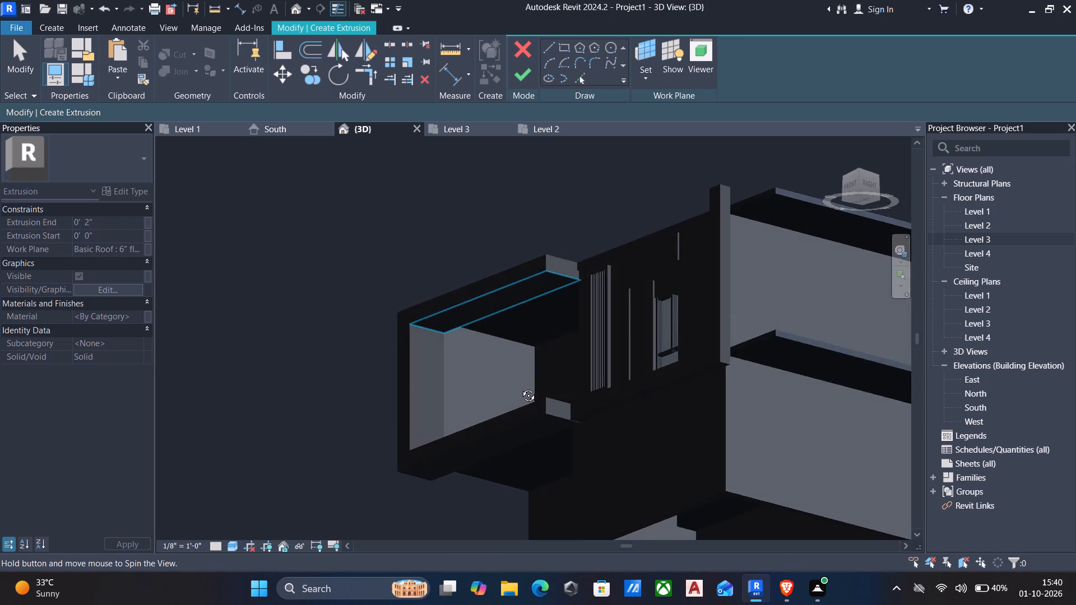
{"action": "middle_click_drag", "start_coordinate": [520, 387], "coordinate": [495, 362], "text": "shift"}
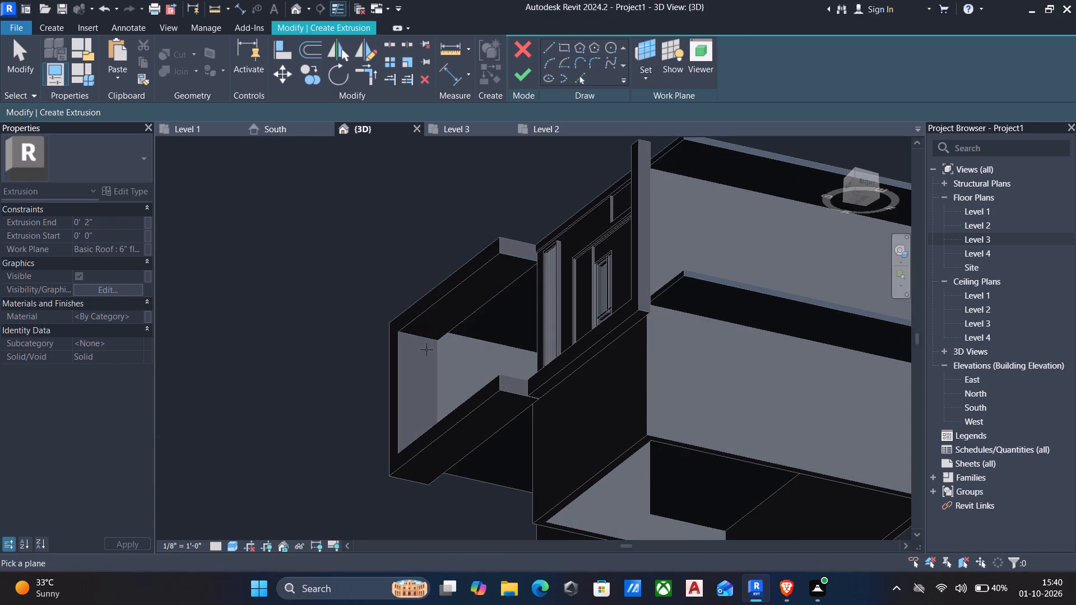
{"action": "middle_click_drag", "start_coordinate": [460, 337], "coordinate": [440, 334], "text": "shift"}
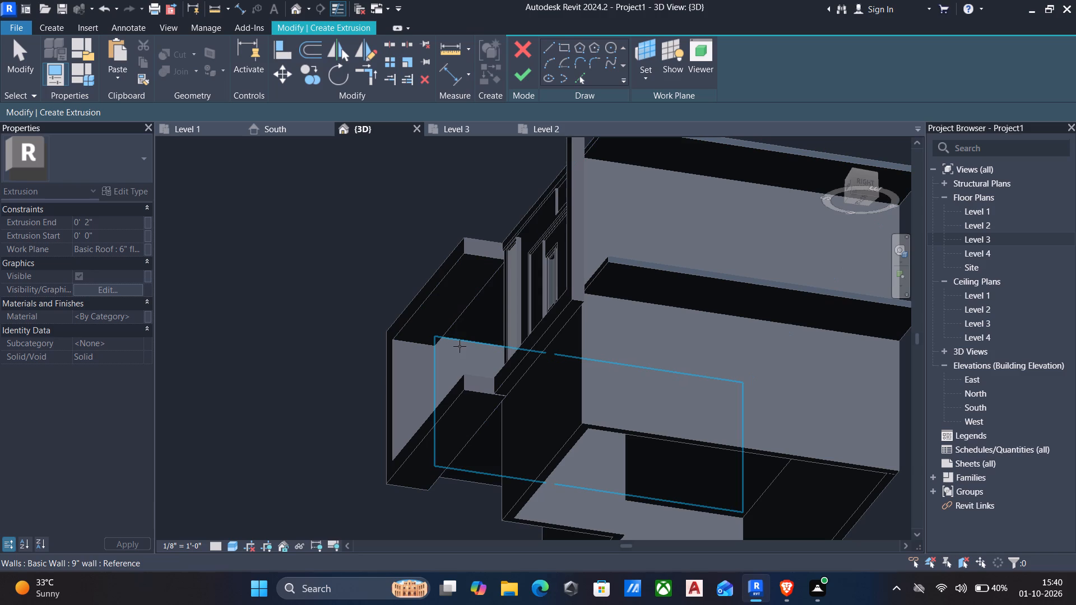
{"action": "left_click", "coordinate": [457, 339]}
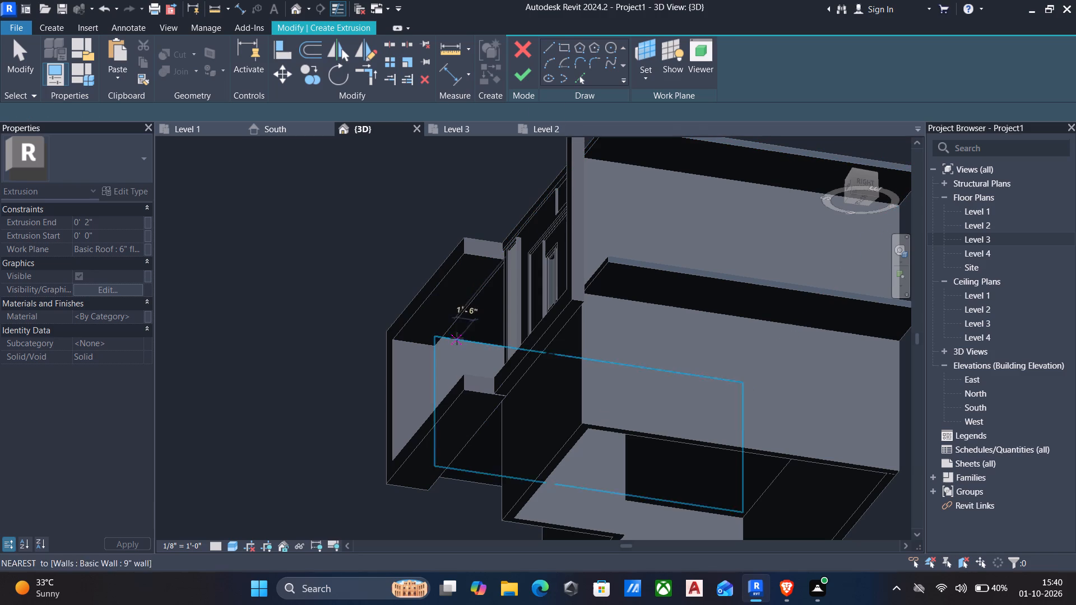
Sketch a rectangle about 16'-2" by 10'-8" on the balcony ceiling, from the rear corner by the side wall to the front frame's far end.
{"action": "left_click", "coordinate": [564, 49]}
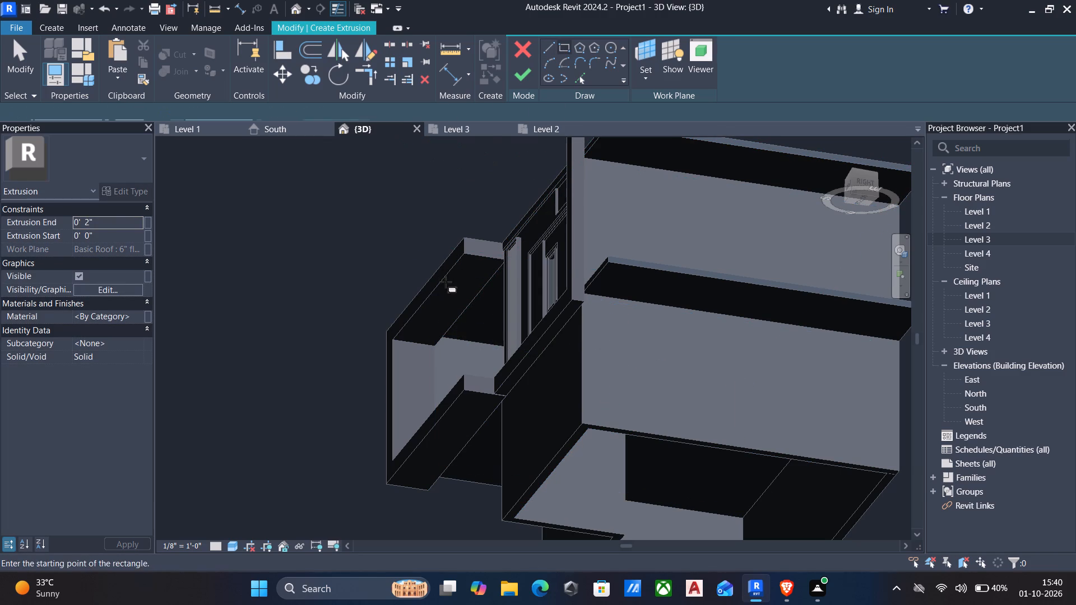
{"action": "middle_click_drag", "start_coordinate": [451, 281], "coordinate": [564, 277], "text": "shift"}
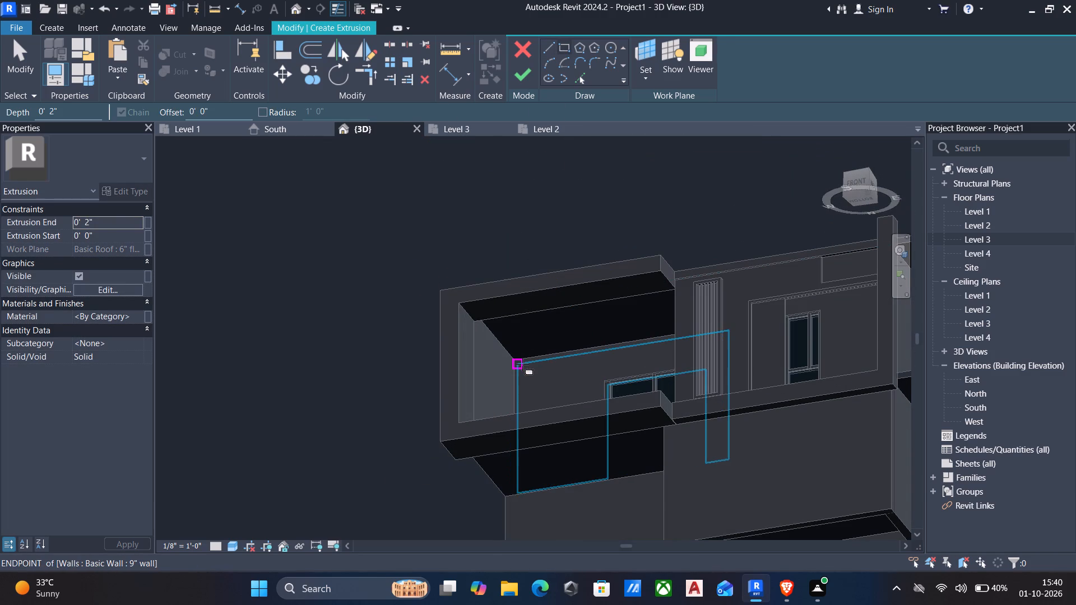
{"action": "left_click", "coordinate": [517, 361]}
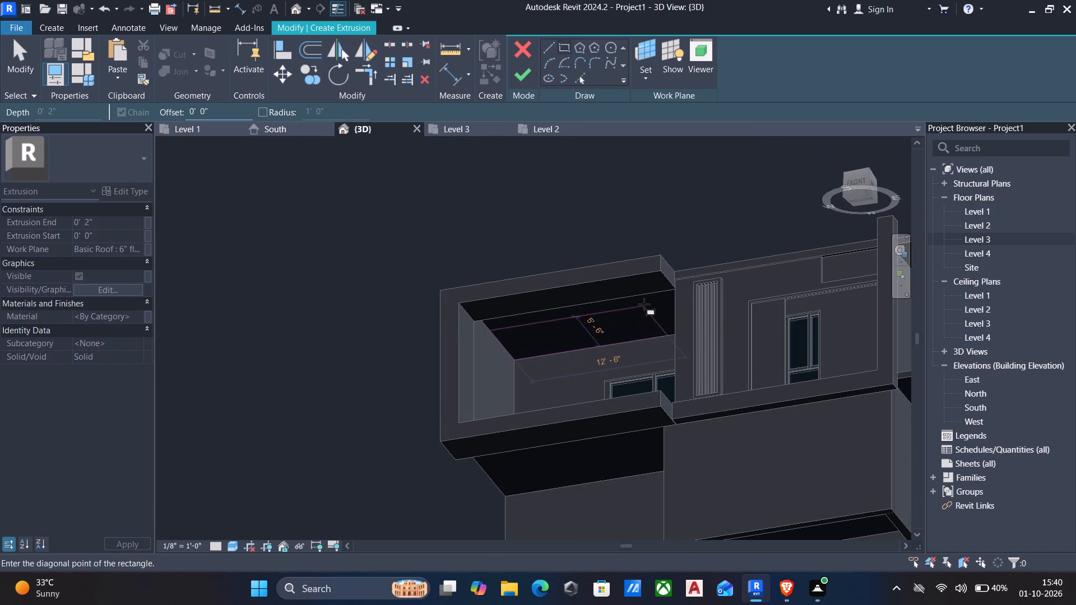
{"action": "left_click", "coordinate": [662, 271]}
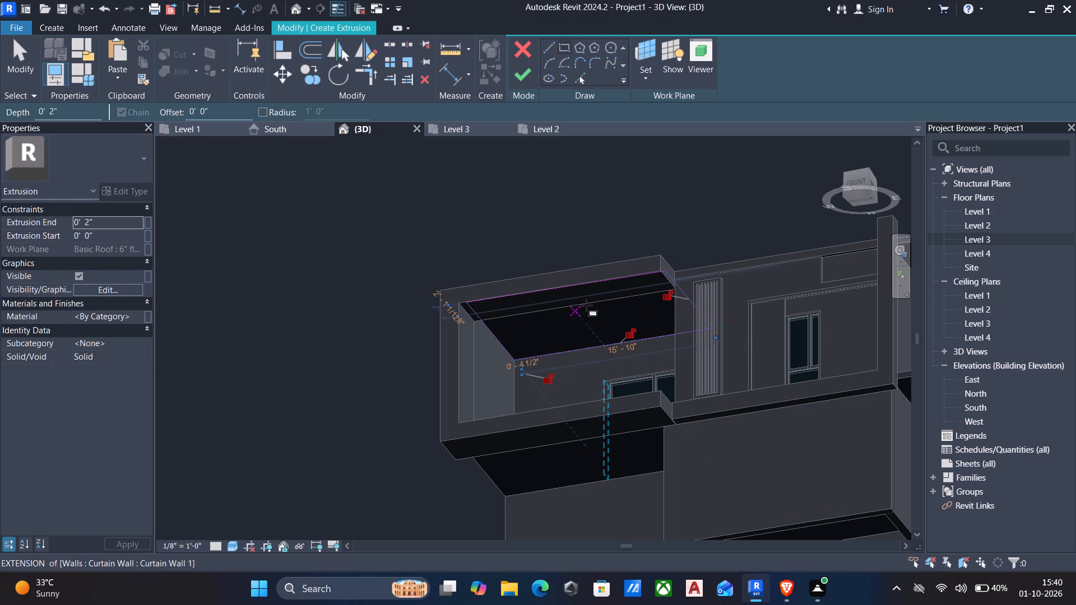
{"action": "key", "text": "Escape"}
Examine how the ceiling rectangle fits the balcony's walls and front frame from below, above, the front and both sides.
{"action": "scroll", "coordinate": [565, 316], "scroll_direction": "up", "scroll_amount": 6}
{"action": "middle_click_drag", "start_coordinate": [533, 335], "coordinate": [518, 357], "text": "shift"}
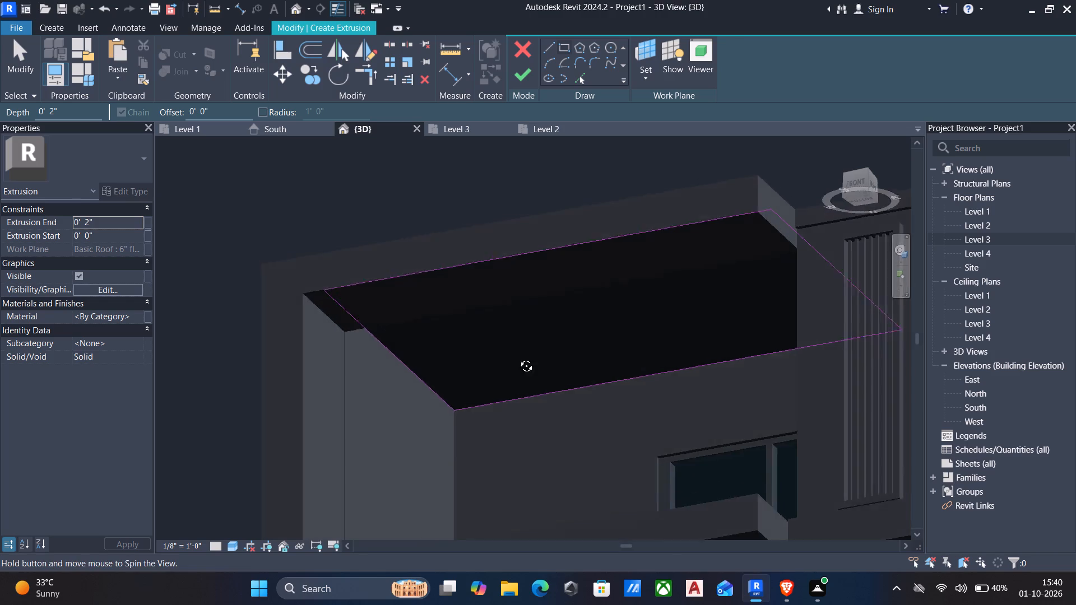
{"action": "middle_click_drag", "start_coordinate": [518, 357], "coordinate": [536, 390], "text": "shift"}
{"action": "scroll", "coordinate": [537, 398], "scroll_direction": "down", "scroll_amount": 3}
{"action": "middle_click_drag", "start_coordinate": [541, 391], "coordinate": [562, 316]}
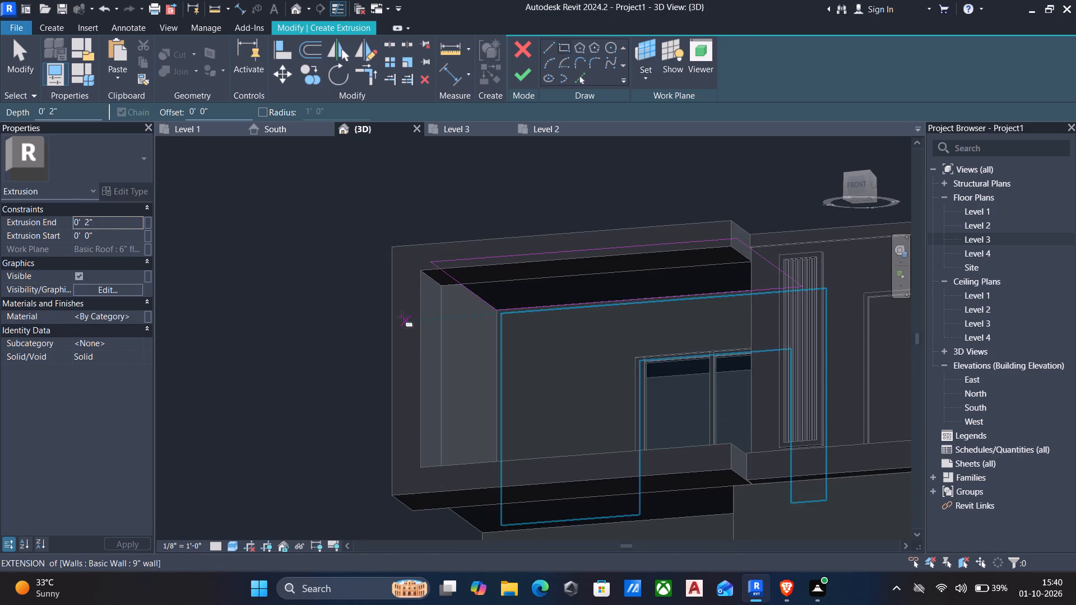
{"action": "scroll", "coordinate": [483, 336], "scroll_direction": "up", "scroll_amount": 1}
{"action": "middle_click_drag", "start_coordinate": [483, 338], "coordinate": [308, 437], "text": "shift"}
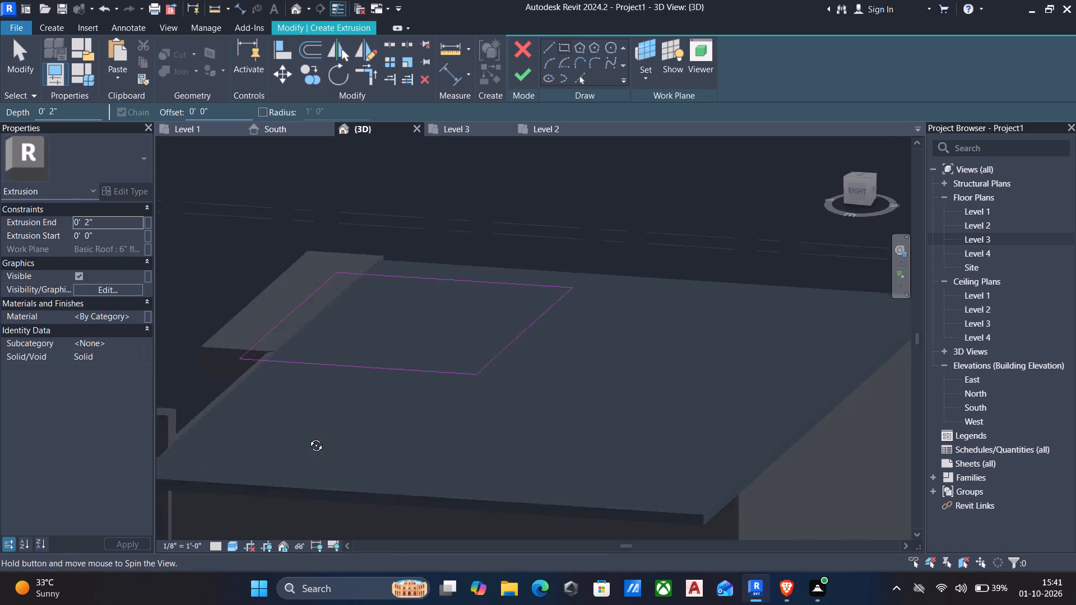
{"action": "middle_click_drag", "start_coordinate": [308, 437], "coordinate": [460, 318], "text": "shift"}
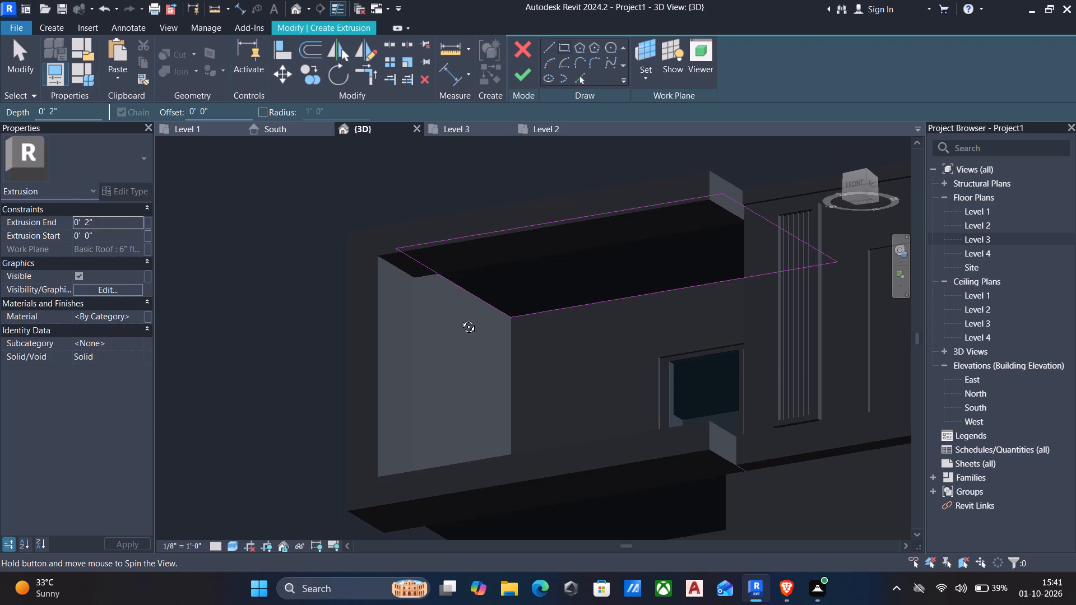
{"action": "middle_click_drag", "start_coordinate": [460, 318], "coordinate": [457, 319], "text": "shift"}
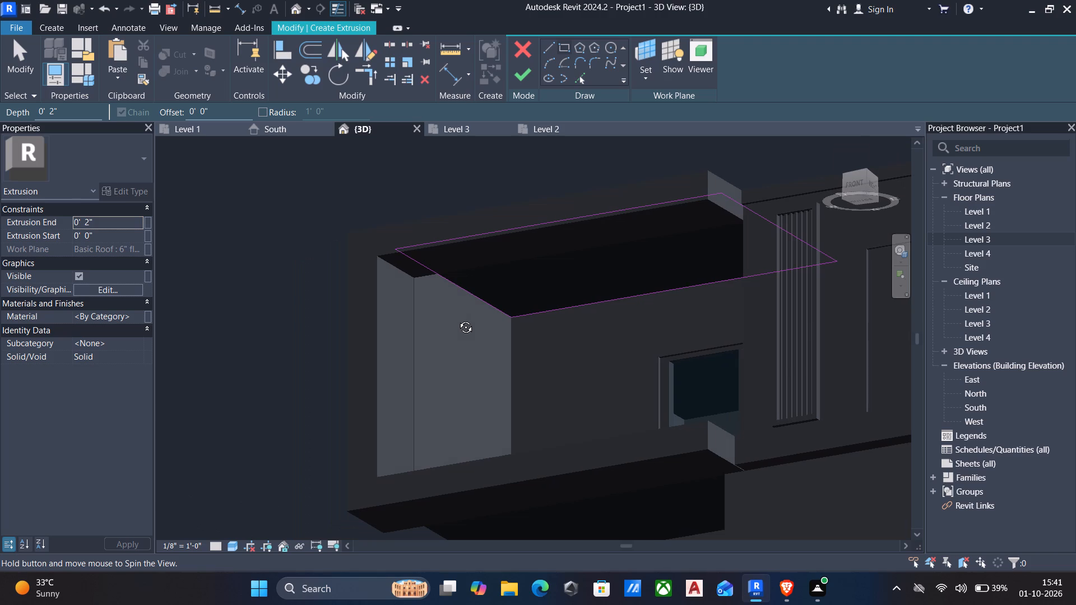
{"action": "middle_click_drag", "start_coordinate": [457, 319], "coordinate": [411, 346], "text": "shift"}
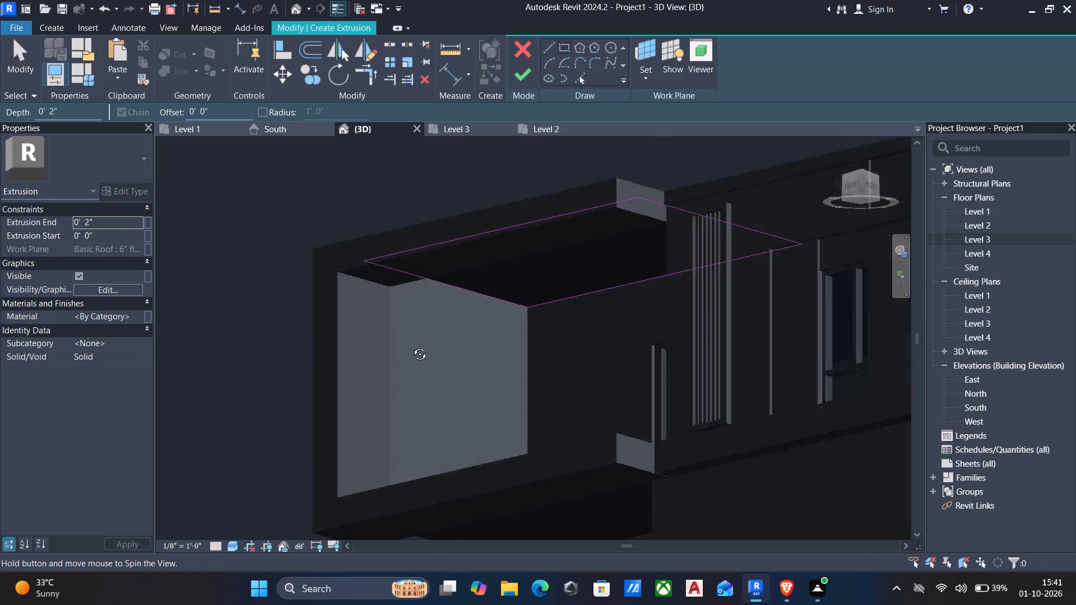
{"action": "middle_click_drag", "start_coordinate": [411, 346], "coordinate": [548, 366], "text": "shift"}
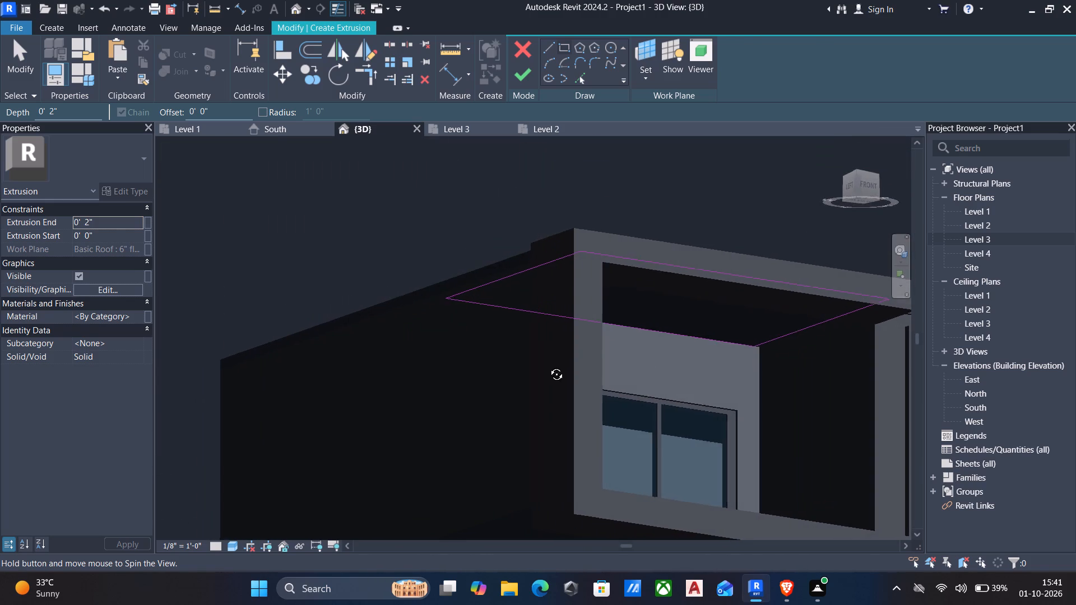
{"action": "middle_click_drag", "start_coordinate": [548, 366], "coordinate": [415, 363], "text": "shift"}
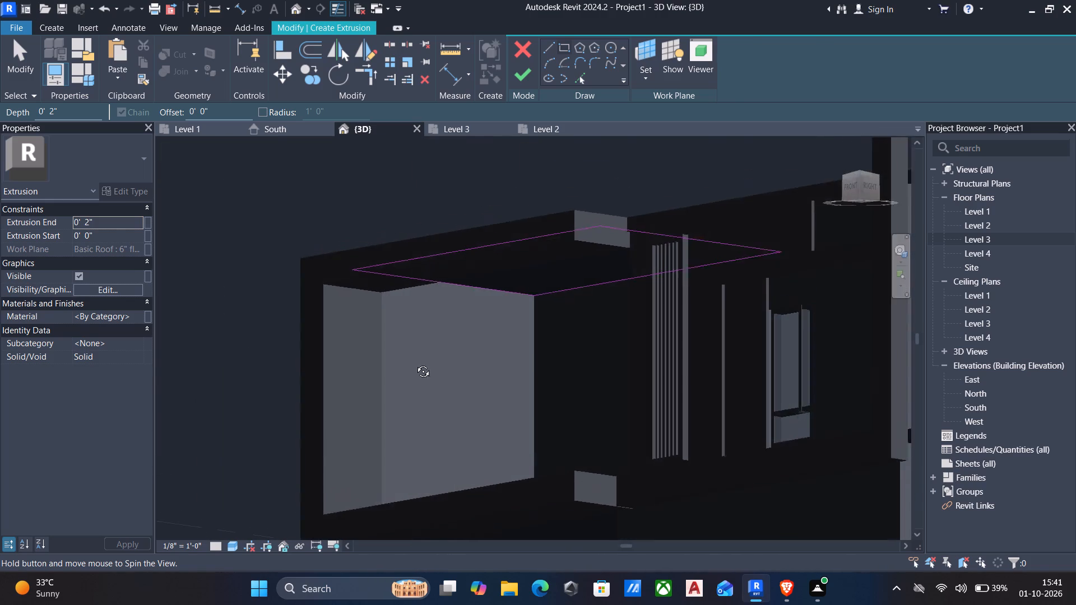
{"action": "middle_click_drag", "start_coordinate": [415, 363], "coordinate": [526, 372], "text": "shift"}
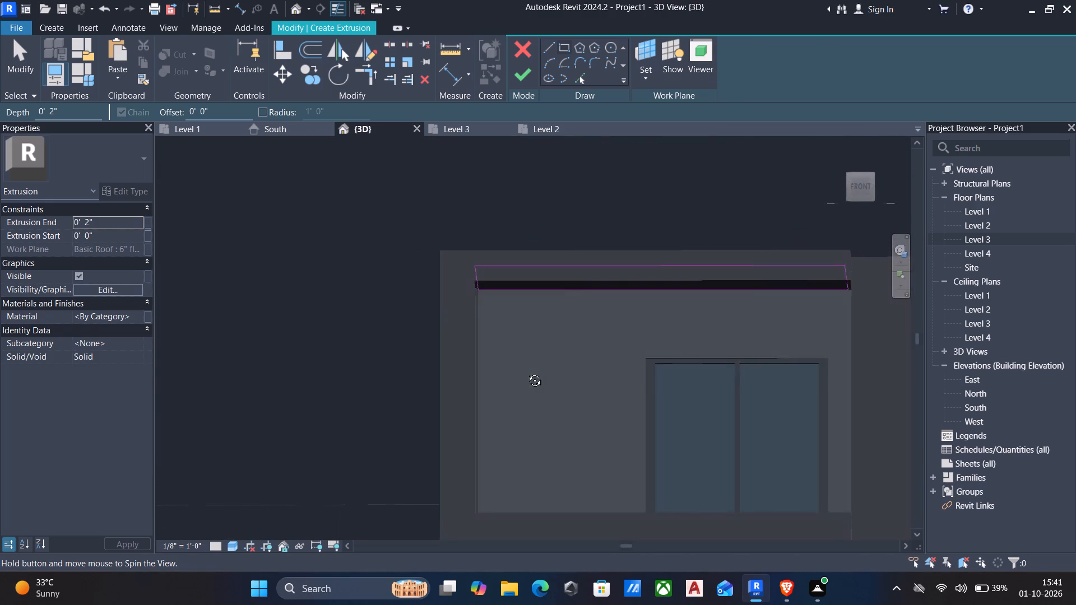
{"action": "middle_click_drag", "start_coordinate": [526, 372], "coordinate": [521, 373], "text": "shift"}
{"action": "scroll", "coordinate": [521, 373], "scroll_direction": "down", "scroll_amount": 2}
{"action": "middle_click_drag", "start_coordinate": [582, 348], "coordinate": [624, 341], "text": "shift"}
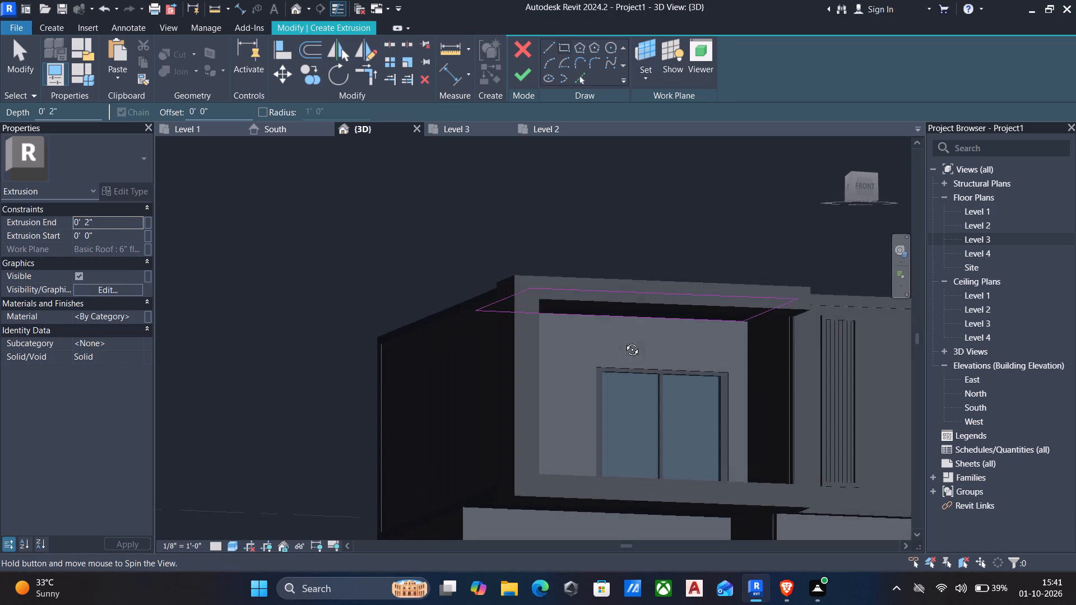
{"action": "middle_click_drag", "start_coordinate": [624, 341], "coordinate": [676, 325], "text": "shift"}
{"action": "scroll", "coordinate": [676, 325], "scroll_direction": "down", "scroll_amount": 2}
{"action": "middle_click_drag", "start_coordinate": [691, 325], "coordinate": [671, 337]}
{"action": "scroll", "coordinate": [669, 338], "scroll_direction": "down", "scroll_amount": 1, "text": "shift"}
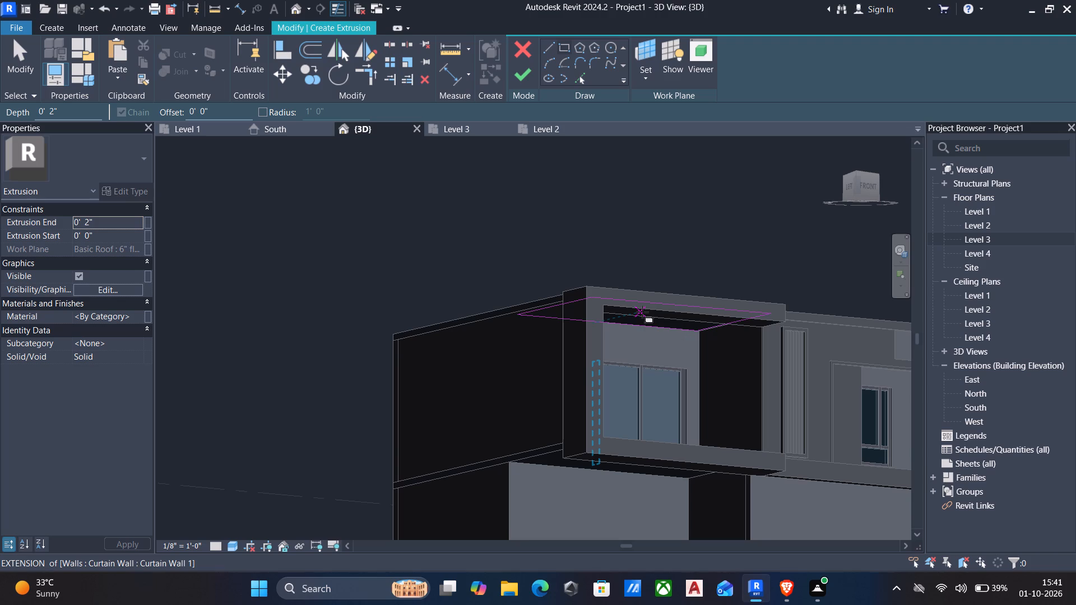
Finish the balcony ceiling rectangle as an extrusion with a 2" depth.
{"action": "key", "text": "Escape"}
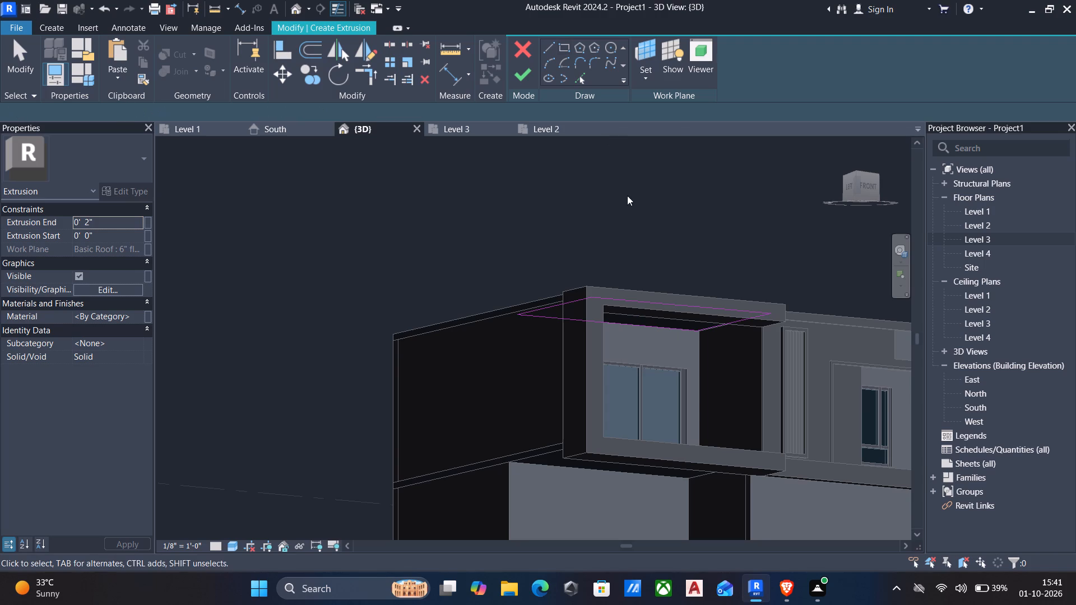
{"action": "left_click", "coordinate": [520, 73]}
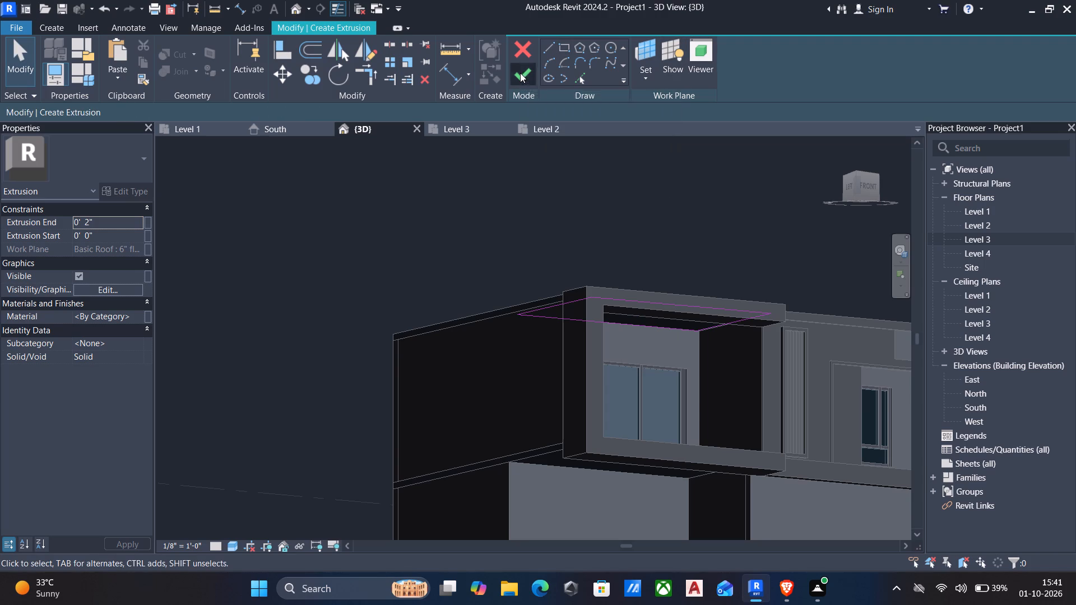
{"action": "middle_click_drag", "start_coordinate": [634, 302], "coordinate": [613, 311], "text": "shift"}
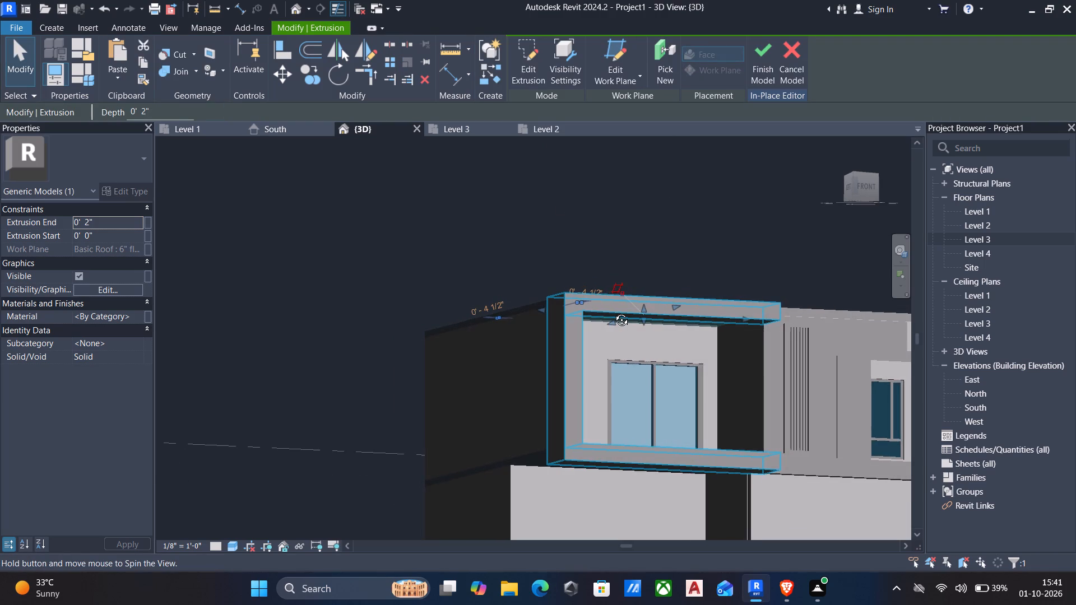
{"action": "middle_click_drag", "start_coordinate": [613, 311], "coordinate": [514, 287], "text": "shift"}
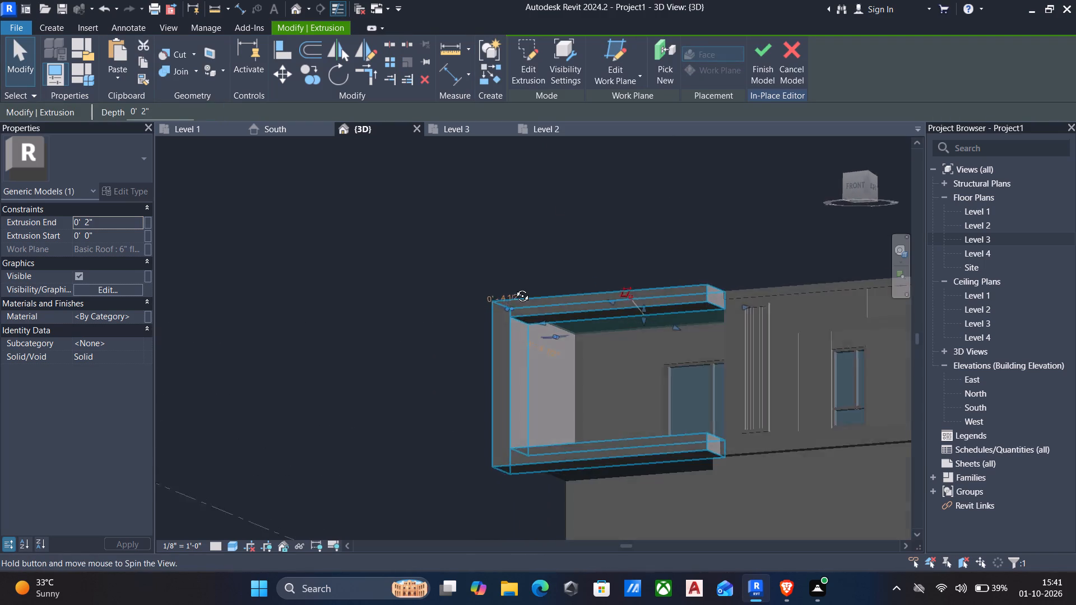
{"action": "middle_click_drag", "start_coordinate": [514, 287], "coordinate": [407, 275], "text": "shift"}
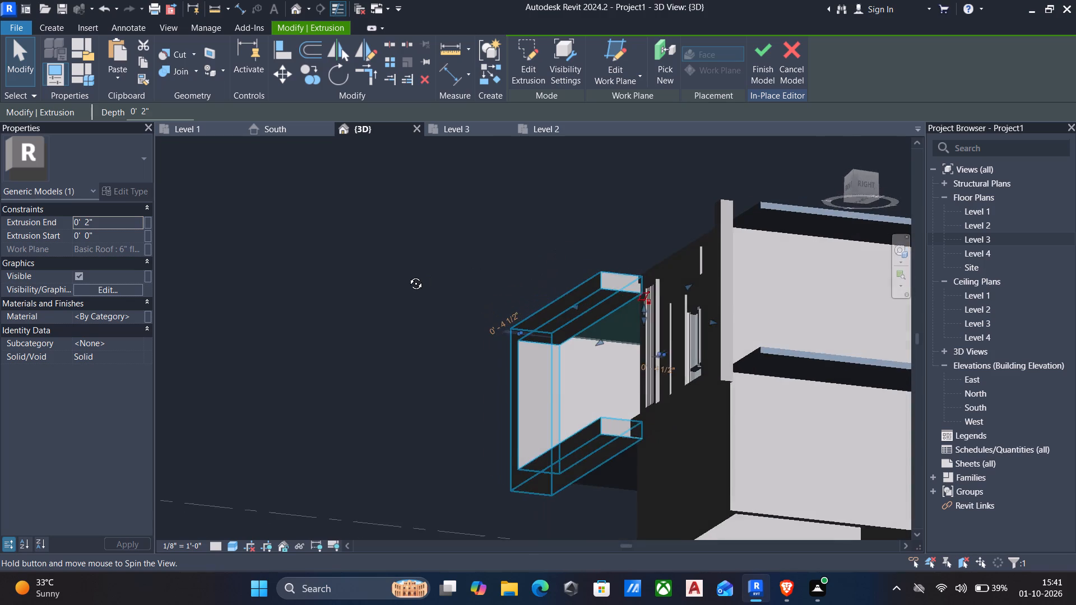
Set the balcony ceiling extrusion's end to 1'.
{"action": "middle_click_drag", "start_coordinate": [407, 275], "coordinate": [476, 273], "text": "shift"}
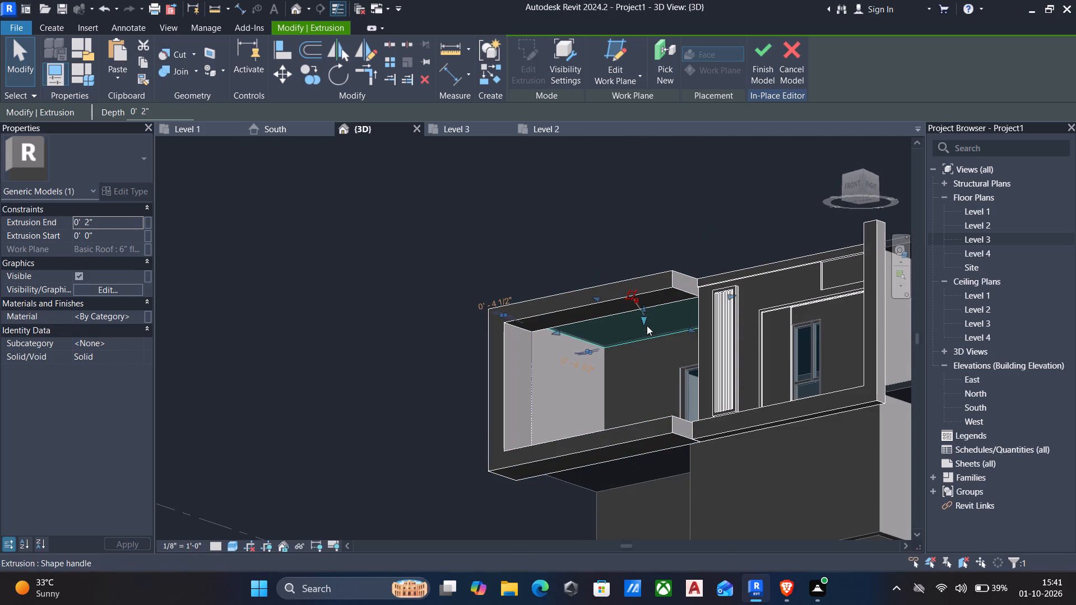
{"action": "middle_click_drag", "start_coordinate": [583, 371], "coordinate": [605, 398], "text": "shift"}
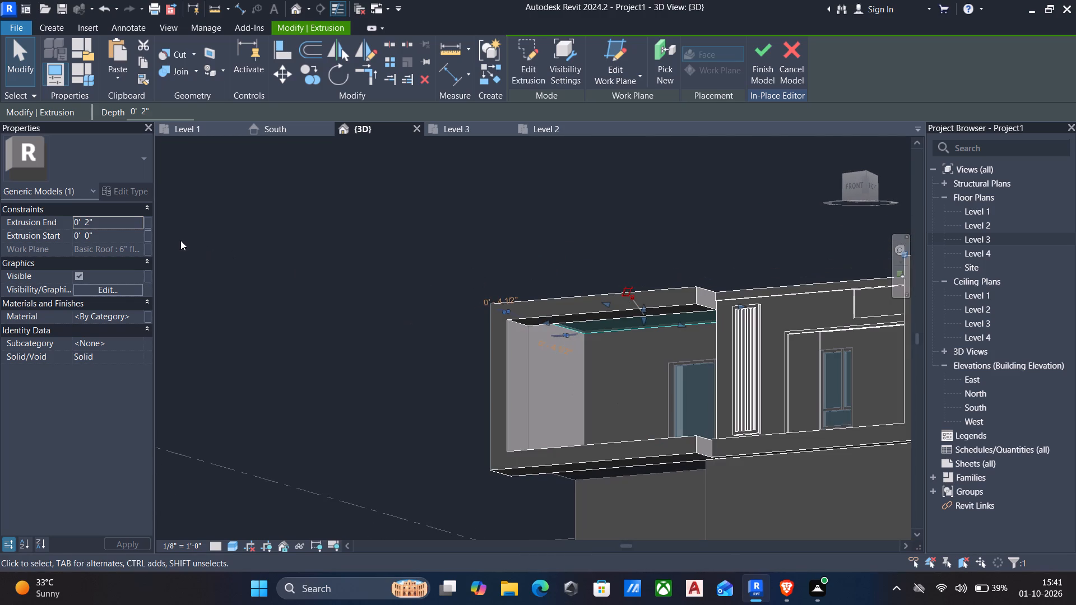
{"action": "left_click", "coordinate": [106, 218]}
{"action": "type", "text": "1'"}
{"action": "key", "text": "Return"}
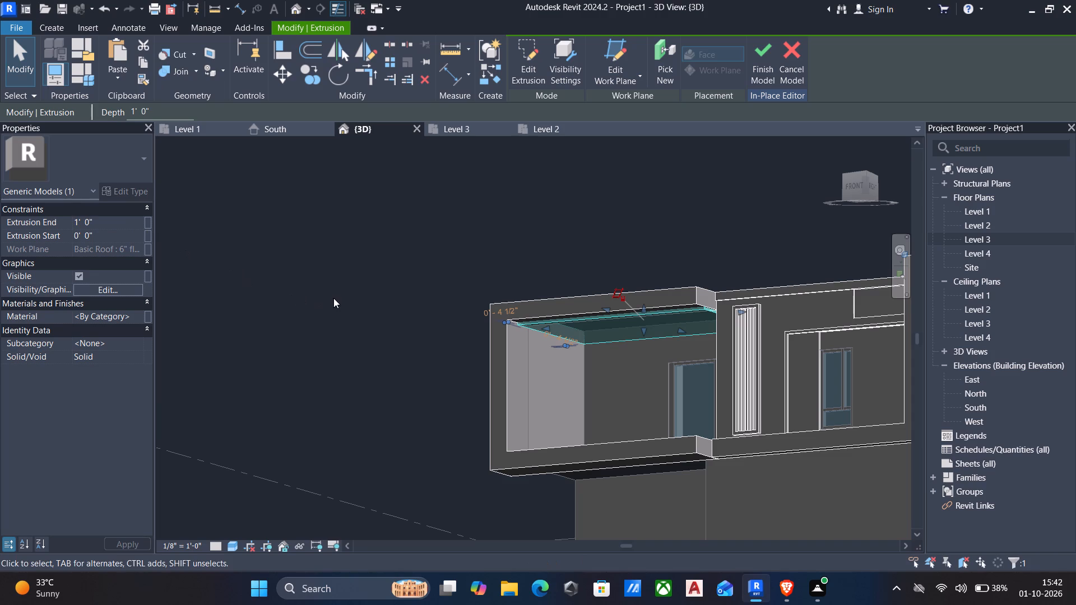
{"action": "key", "text": "Escape"}
Stretch the ceiling extrusion's front face outward past the balcony's front frame.
{"action": "middle_click_drag", "start_coordinate": [495, 361], "coordinate": [393, 338], "text": "shift"}
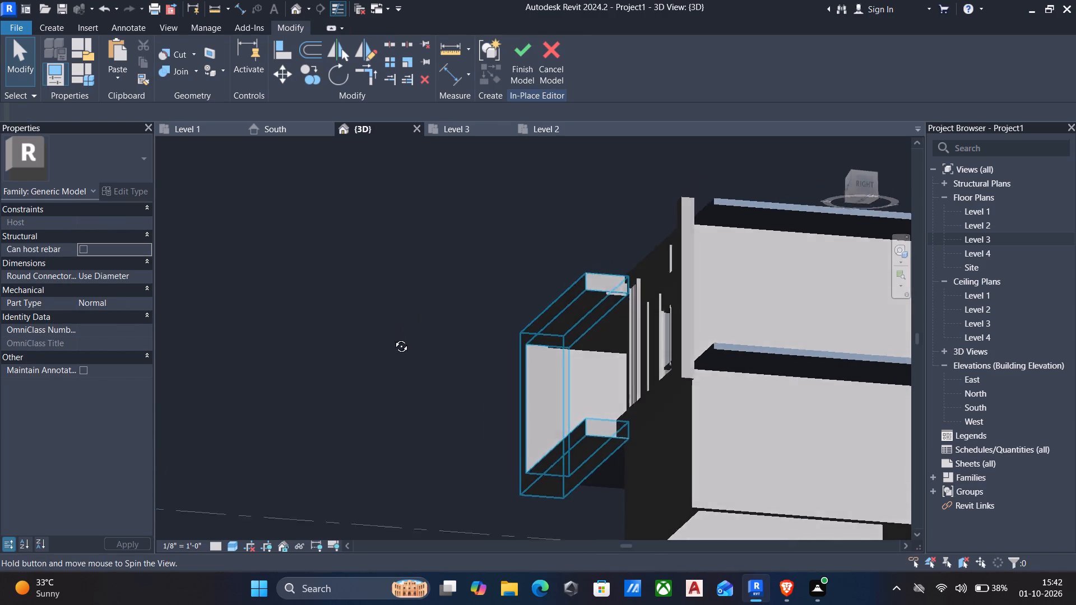
{"action": "middle_click_drag", "start_coordinate": [393, 338], "coordinate": [521, 230], "text": "shift"}
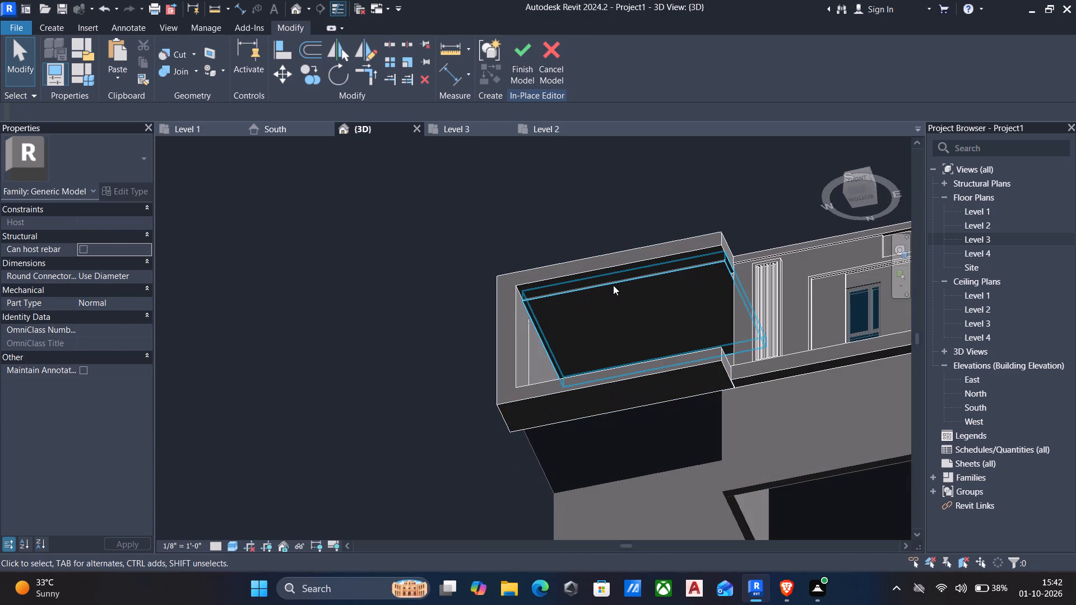
{"action": "left_click", "coordinate": [613, 283]}
{"action": "middle_click_drag", "start_coordinate": [639, 322], "coordinate": [528, 413], "text": "shift"}
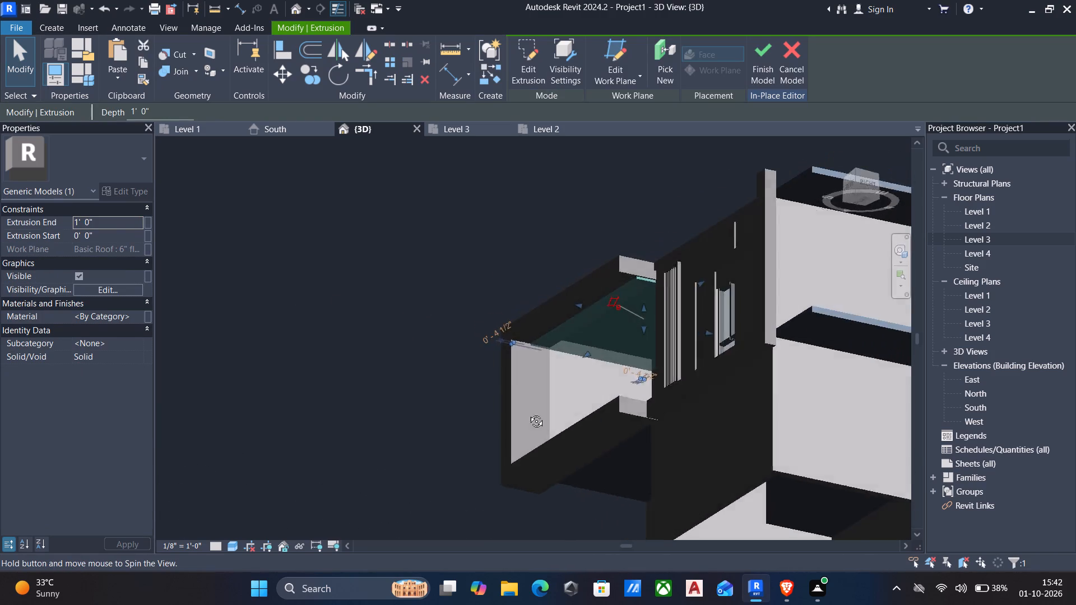
{"action": "middle_click_drag", "start_coordinate": [528, 413], "coordinate": [508, 438], "text": "shift"}
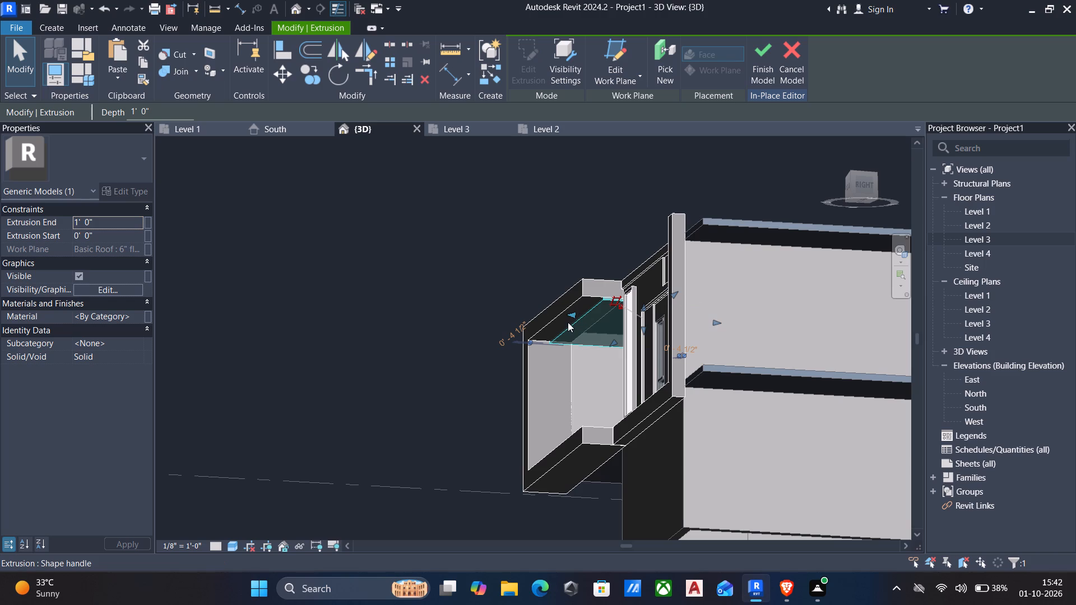
{"action": "left_click_drag", "start_coordinate": [569, 315], "coordinate": [520, 323]}
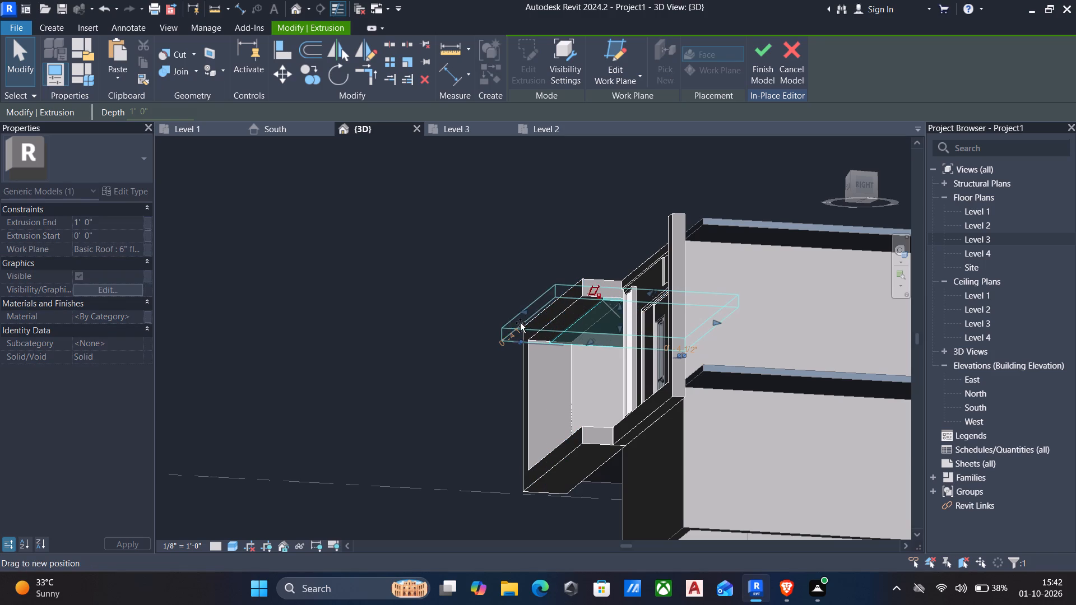
{"action": "left_click_drag", "start_coordinate": [520, 323], "coordinate": [492, 322]}
{"action": "key", "text": "Escape"}
Align the ceiling extrusion's front face with the front face of the balcony frame.
{"action": "middle_click_drag", "start_coordinate": [471, 351], "coordinate": [499, 394], "text": "shift"}
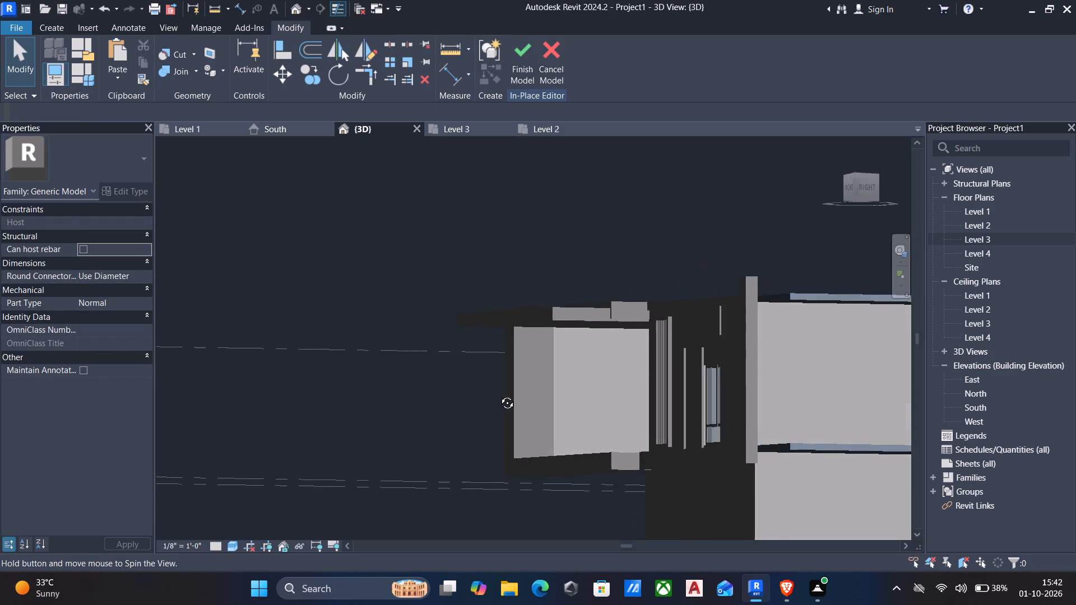
{"action": "middle_click_drag", "start_coordinate": [499, 394], "coordinate": [602, 318], "text": "shift"}
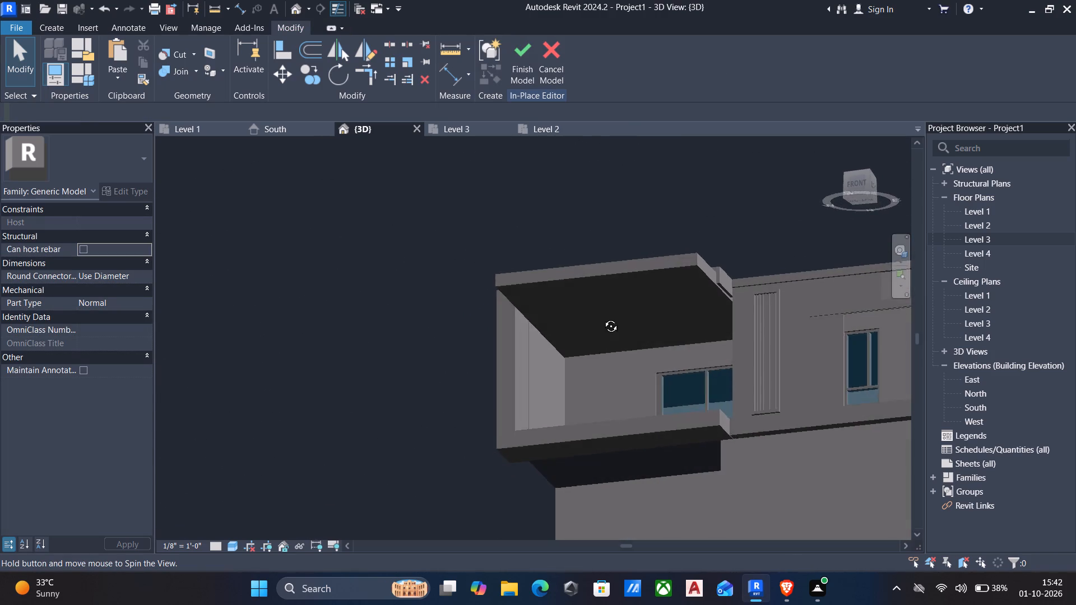
{"action": "middle_click_drag", "start_coordinate": [602, 318], "coordinate": [723, 463], "text": "shift"}
{"action": "scroll", "coordinate": [723, 463], "scroll_direction": "up", "scroll_amount": 1, "text": "shift"}
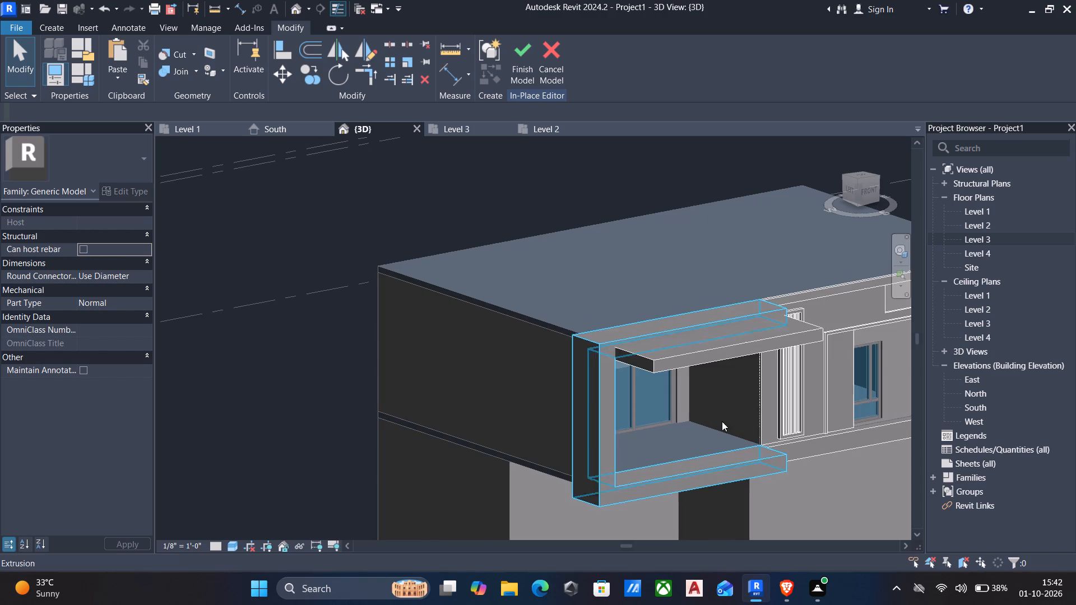
{"action": "type", "text": "al"}
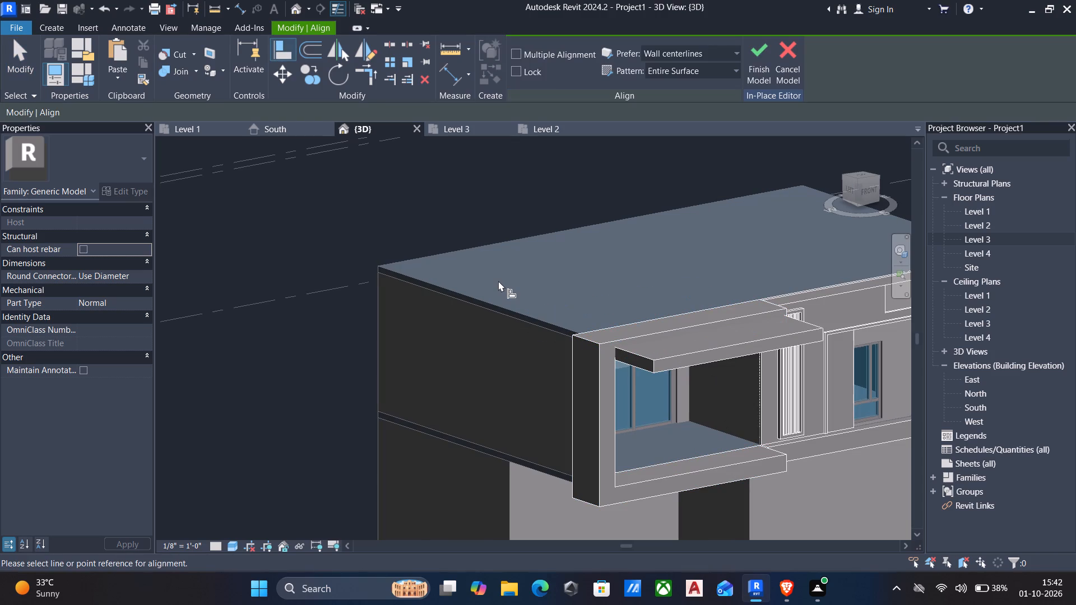
{"action": "left_click", "coordinate": [603, 345]}
{"action": "left_click", "coordinate": [667, 359]}
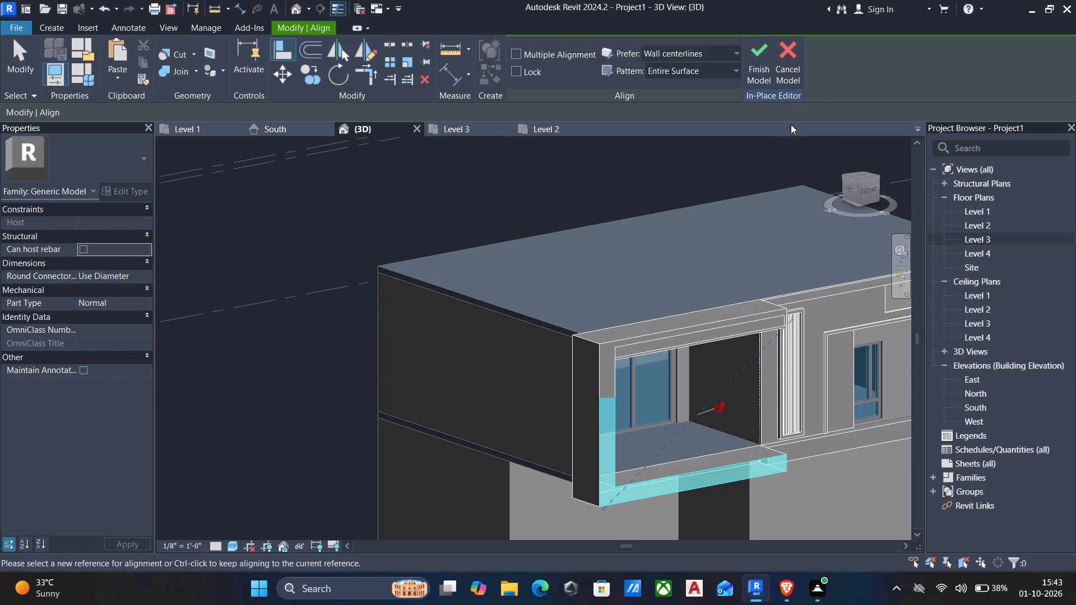
Examine from below, above and the side how the ceiling extrusion meets the balcony frame, especially at the frame's open end.
{"action": "middle_click_drag", "start_coordinate": [772, 287], "coordinate": [683, 132], "text": "shift"}
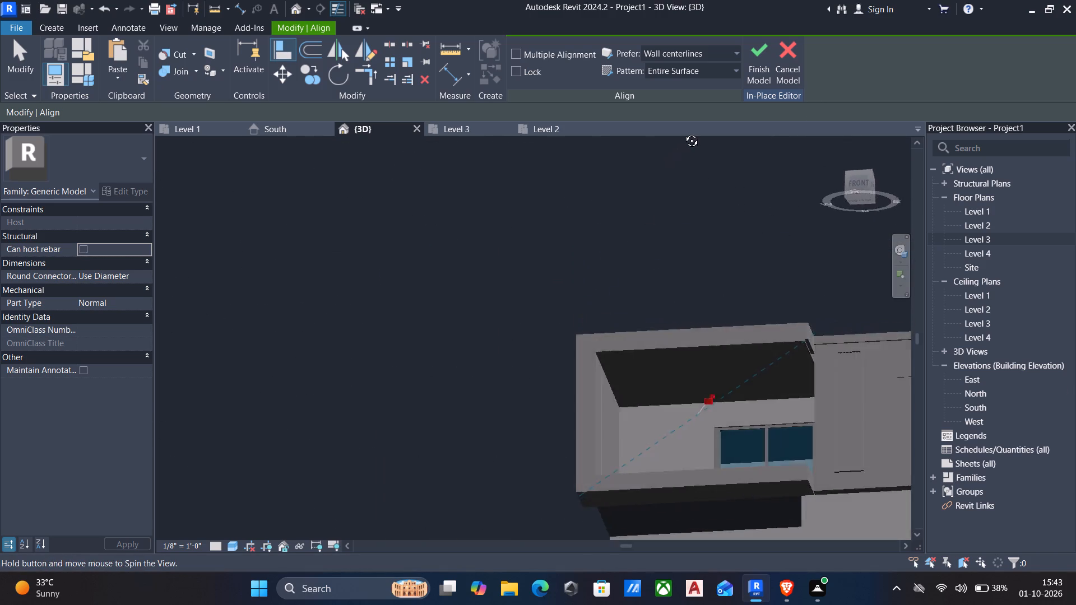
{"action": "middle_click_drag", "start_coordinate": [683, 132], "coordinate": [657, 63], "text": "shift"}
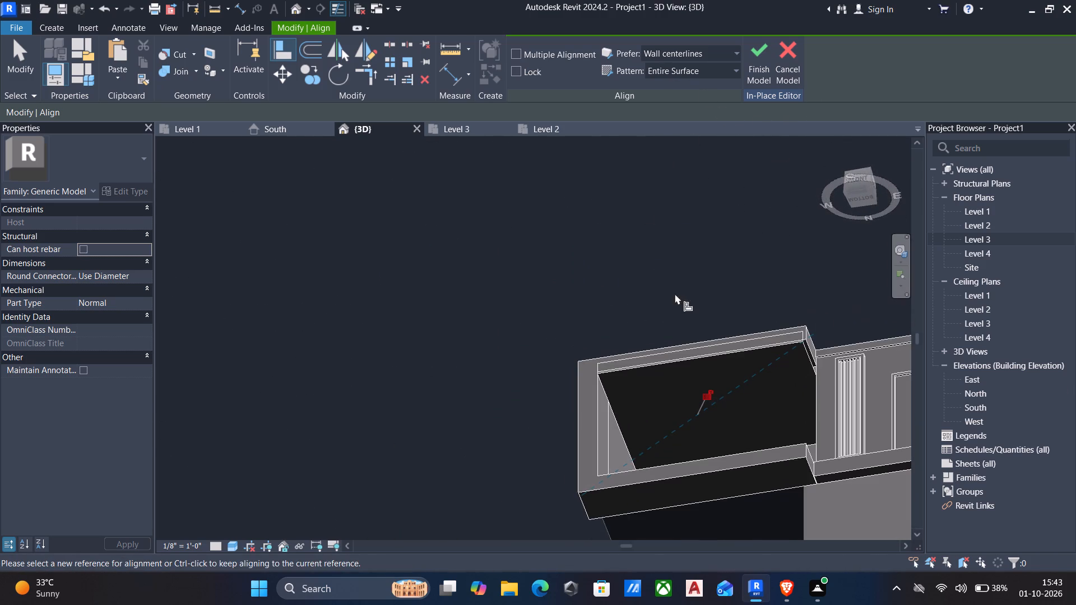
{"action": "middle_click_drag", "start_coordinate": [595, 283], "coordinate": [615, 277], "text": "shift"}
{"action": "middle_click_drag", "start_coordinate": [711, 370], "coordinate": [763, 403], "text": "shift"}
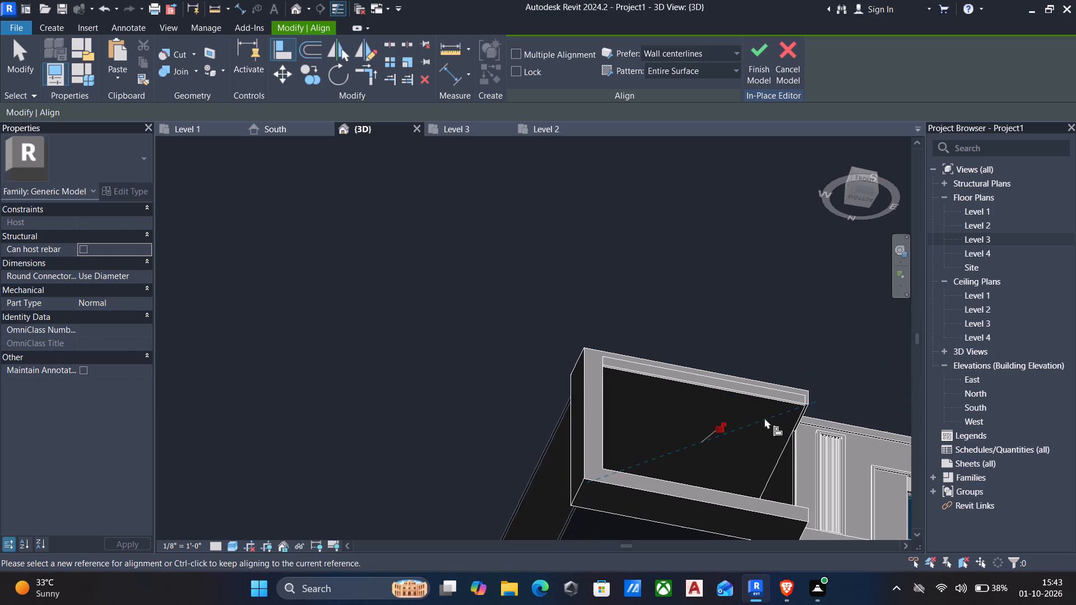
{"action": "scroll", "coordinate": [808, 428], "scroll_direction": "up", "scroll_amount": 5}
{"action": "middle_click_drag", "start_coordinate": [803, 428], "coordinate": [629, 490], "text": "shift"}
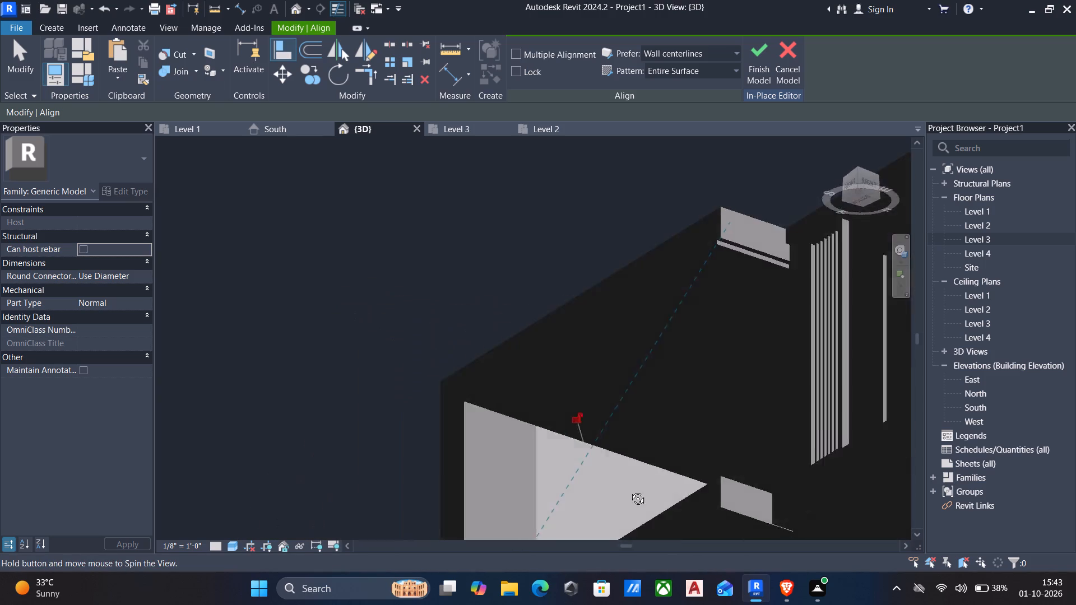
{"action": "middle_click_drag", "start_coordinate": [629, 490], "coordinate": [641, 530], "text": "shift"}
{"action": "middle_click_drag", "start_coordinate": [610, 322], "coordinate": [598, 366]}
{"action": "middle_click_drag", "start_coordinate": [595, 359], "coordinate": [602, 425], "text": "shift"}
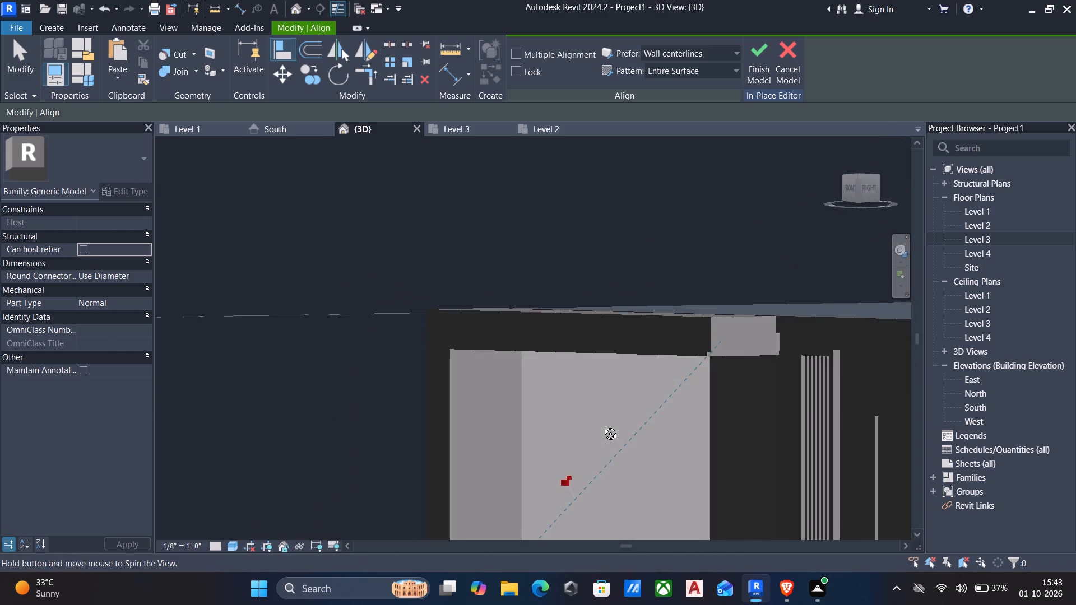
{"action": "middle_click_drag", "start_coordinate": [602, 425], "coordinate": [625, 423], "text": "shift"}
{"action": "middle_click_drag", "start_coordinate": [623, 362], "coordinate": [574, 410]}
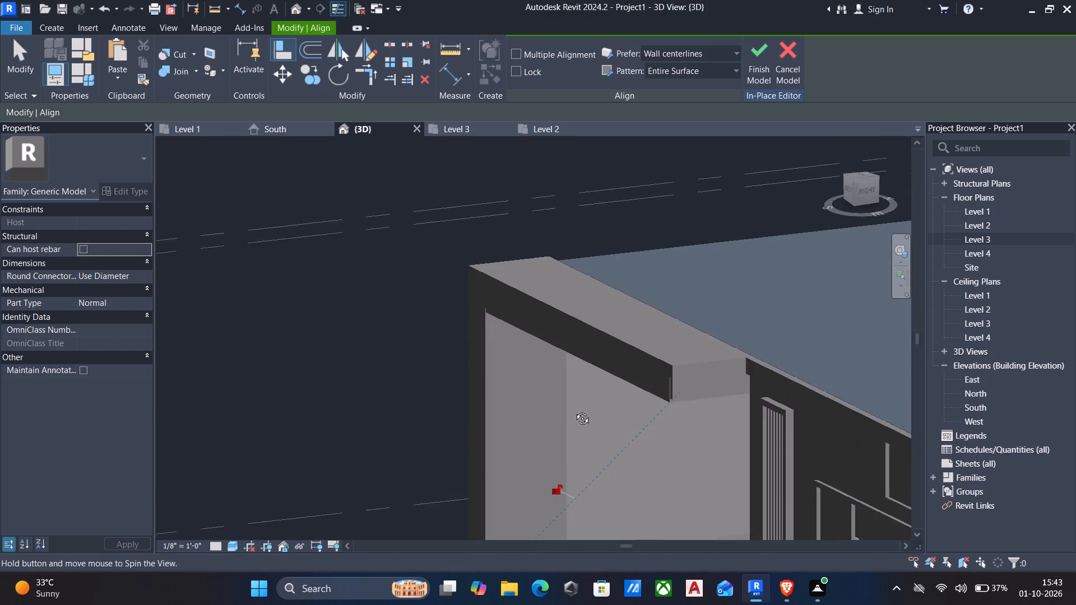
{"action": "middle_click_drag", "start_coordinate": [574, 410], "coordinate": [606, 367]}
Align the ceiling extrusion's end face with the end face of the frame's top band.
{"action": "type", "text": "al"}
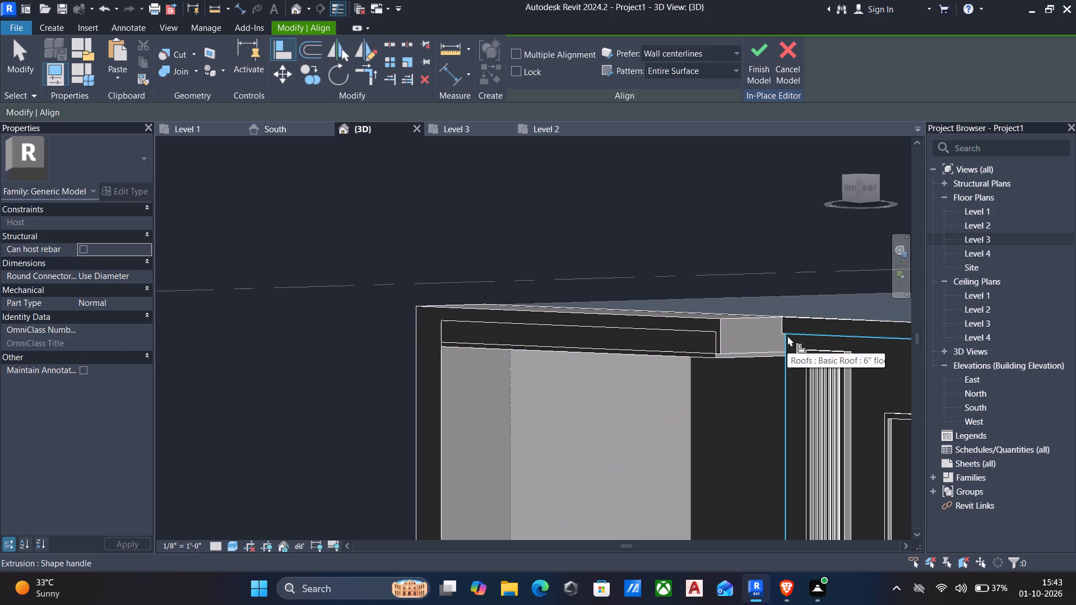
{"action": "left_click", "coordinate": [742, 322]}
{"action": "left_click", "coordinate": [748, 358]}
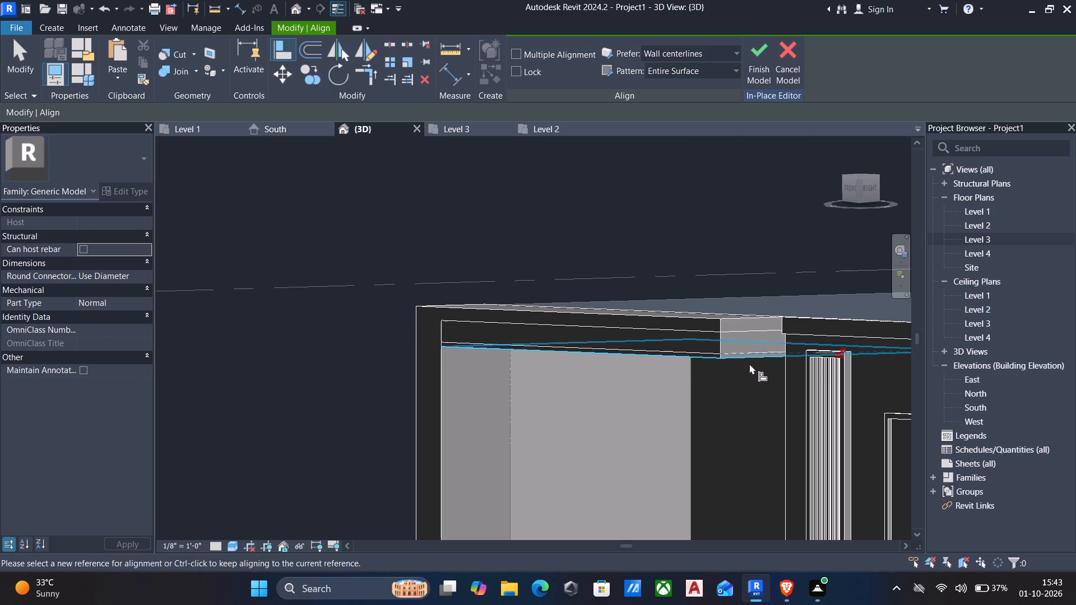
Finish the in-place model and dismiss the save reminder without saving the project.
{"action": "middle_click_drag", "start_coordinate": [739, 383], "coordinate": [782, 279], "text": "shift"}
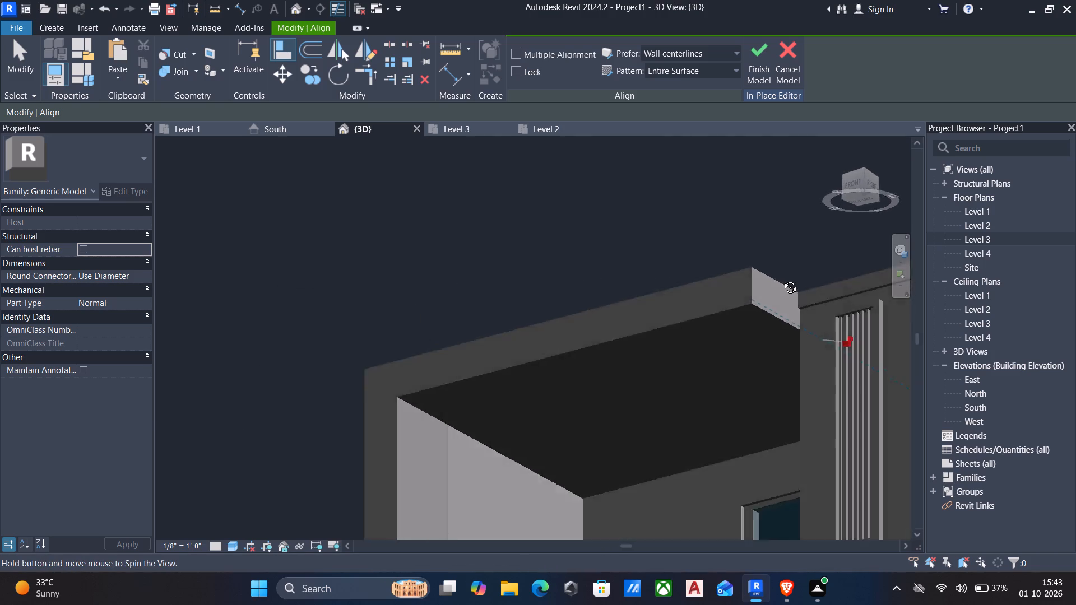
{"action": "middle_click_drag", "start_coordinate": [782, 279], "coordinate": [824, 362], "text": "shift"}
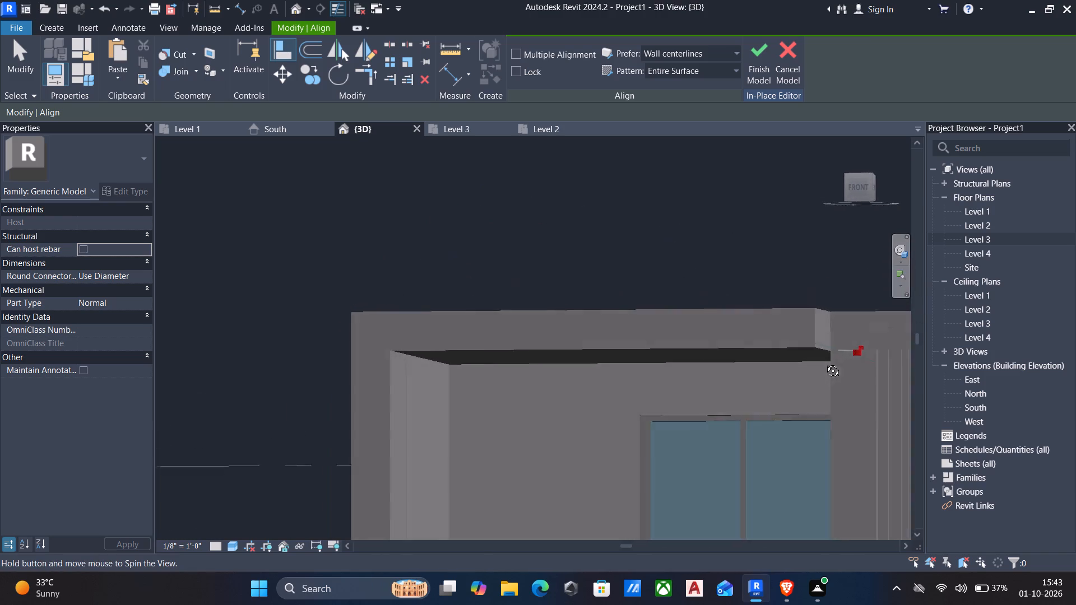
{"action": "middle_click_drag", "start_coordinate": [824, 362], "coordinate": [838, 418], "text": "shift"}
{"action": "scroll", "coordinate": [852, 147], "scroll_direction": "up", "scroll_amount": 1}
{"action": "left_click", "coordinate": [750, 58]}
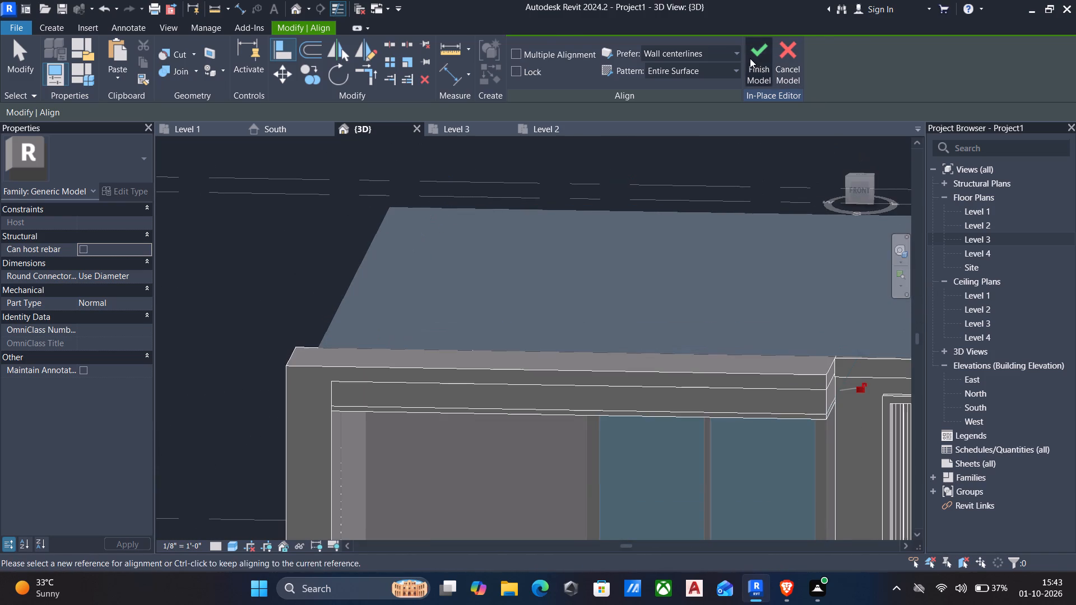
{"action": "scroll", "coordinate": [627, 254], "scroll_direction": "down", "scroll_amount": 3}
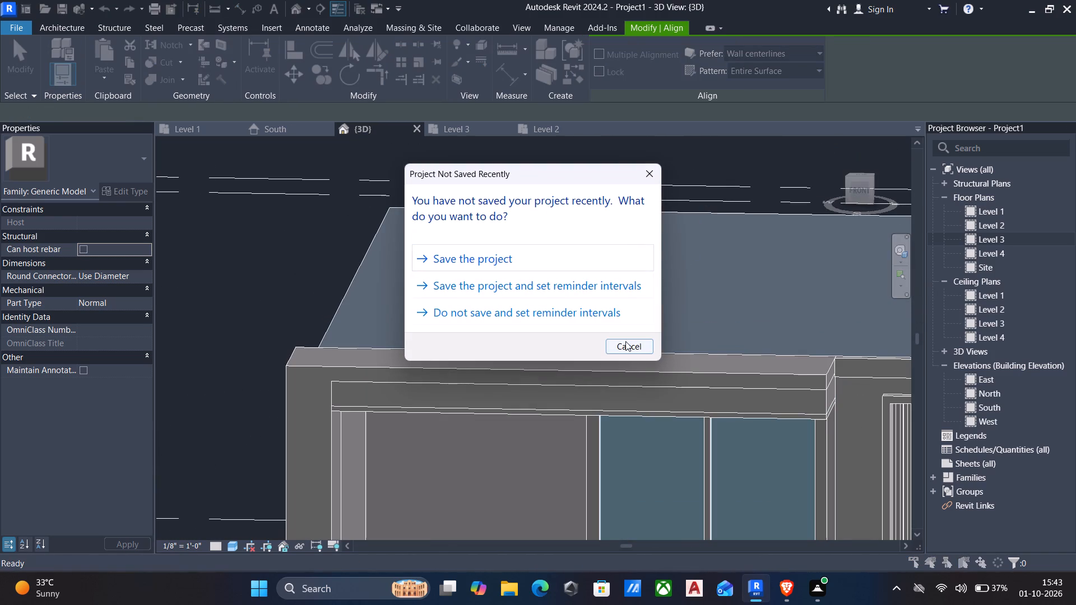
{"action": "left_click", "coordinate": [625, 341]}
Examine the finished balcony ceiling and its frame from above, below, the front and both sides.
{"action": "middle_click_drag", "start_coordinate": [707, 356], "coordinate": [654, 361], "text": "shift"}
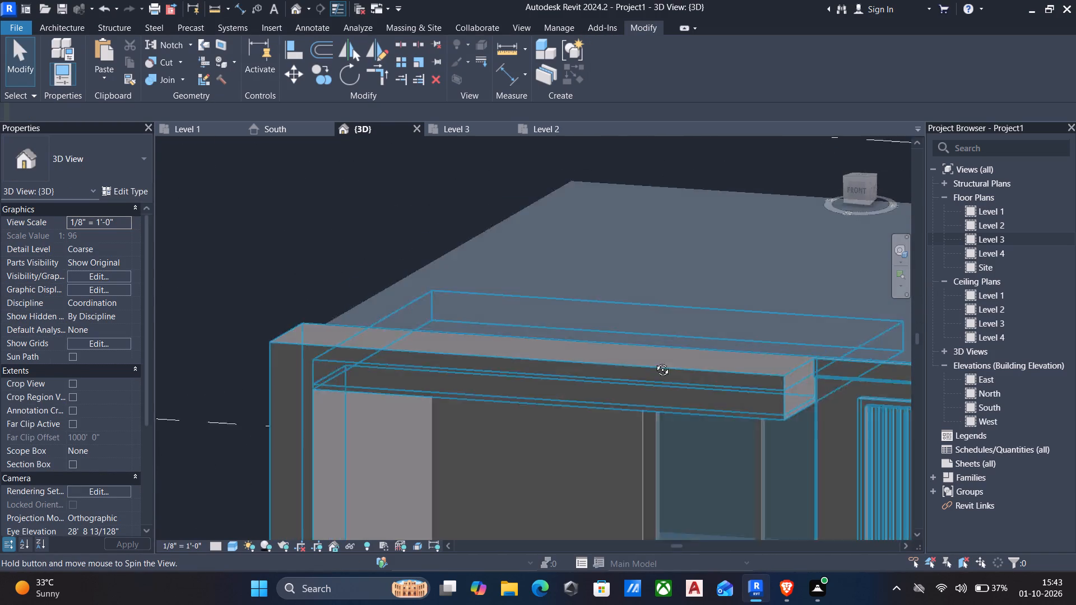
{"action": "middle_click_drag", "start_coordinate": [654, 361], "coordinate": [690, 276], "text": "shift"}
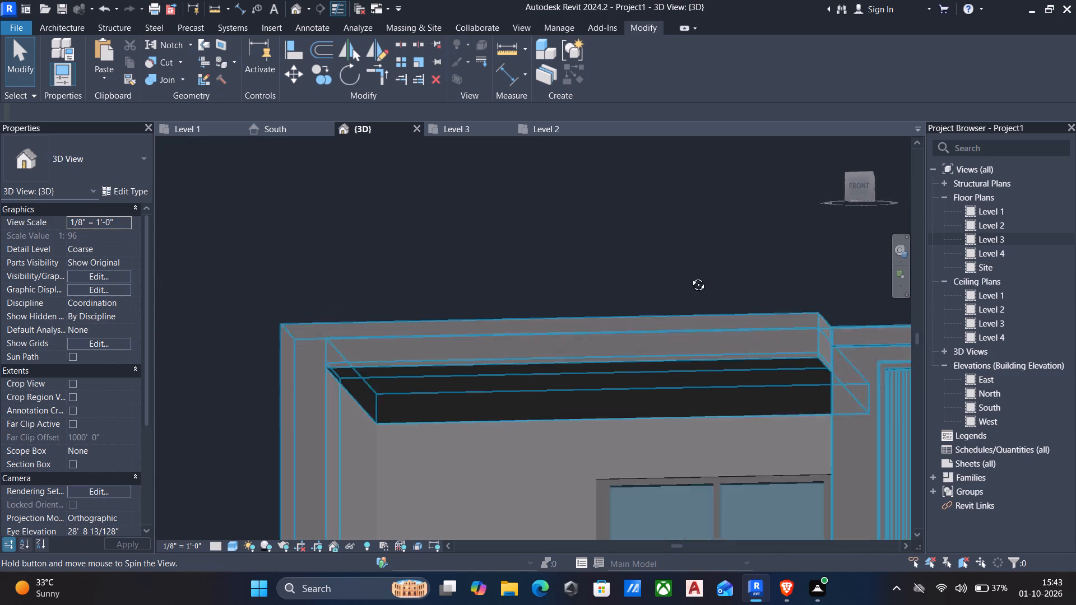
{"action": "middle_click_drag", "start_coordinate": [690, 276], "coordinate": [789, 231], "text": "shift"}
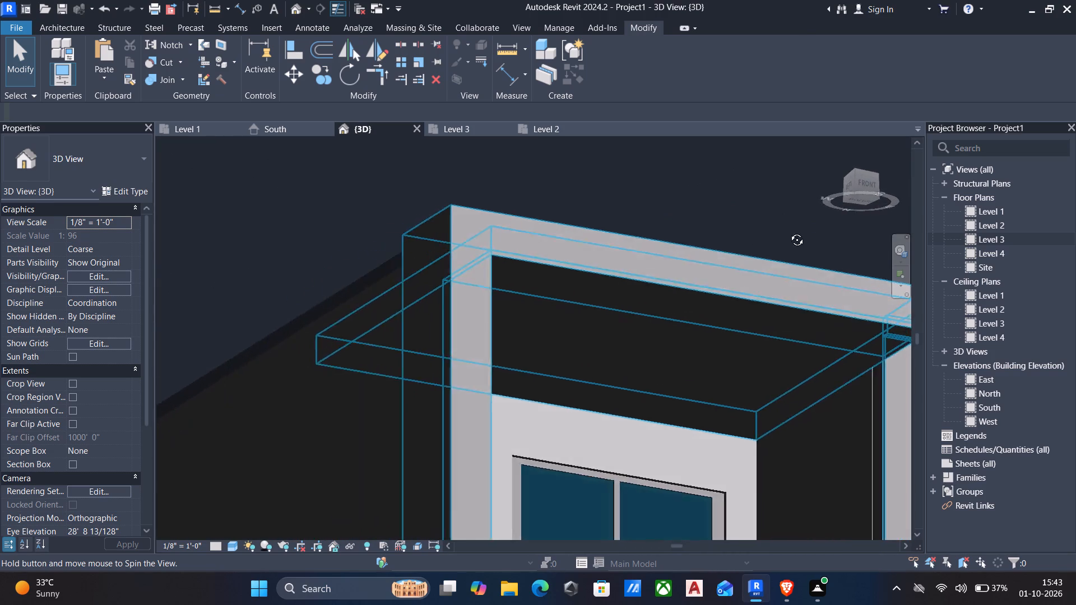
{"action": "middle_click_drag", "start_coordinate": [789, 231], "coordinate": [474, 336], "text": "shift"}
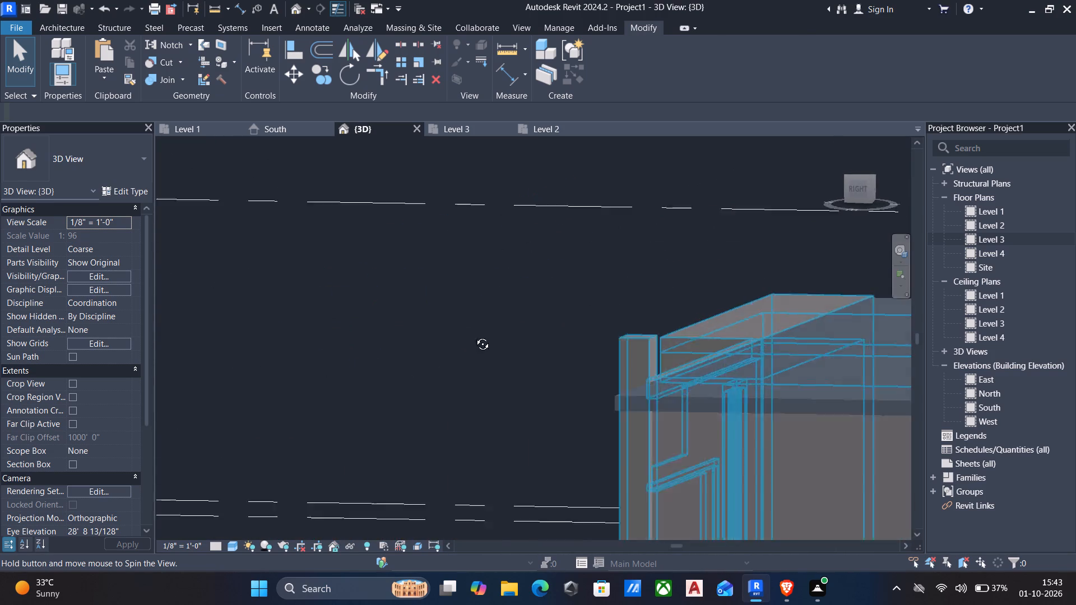
{"action": "middle_click_drag", "start_coordinate": [474, 336], "coordinate": [669, 348], "text": "shift"}
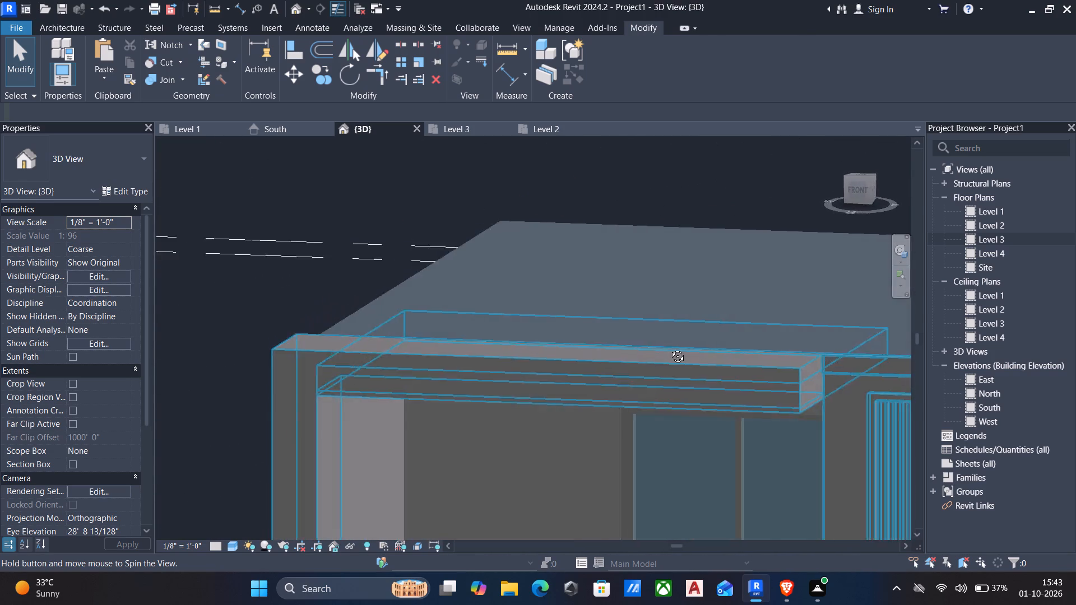
{"action": "middle_click_drag", "start_coordinate": [669, 348], "coordinate": [838, 337], "text": "shift"}
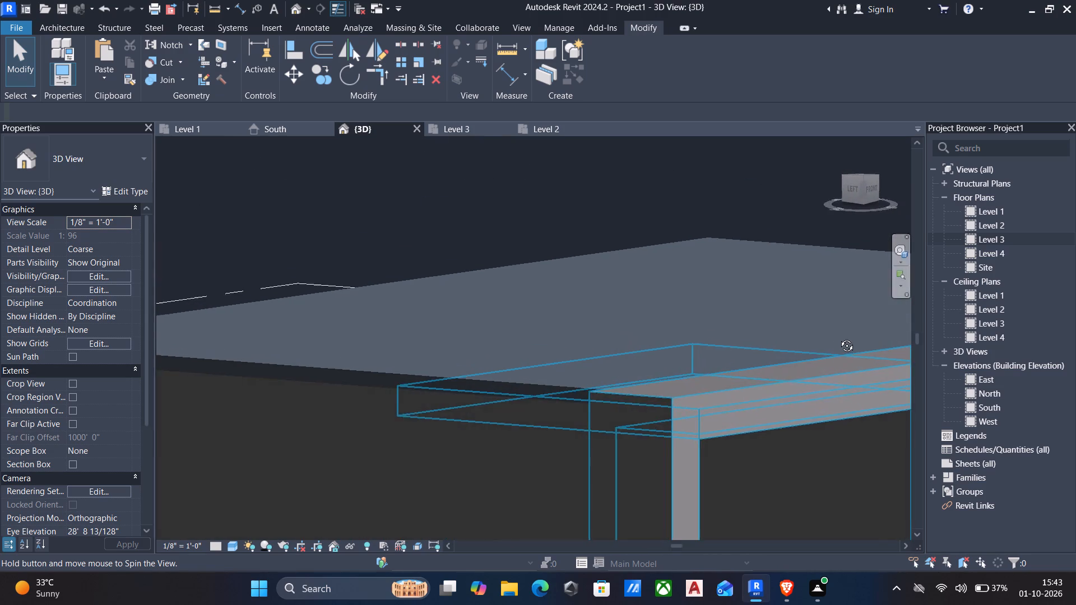
{"action": "middle_click_drag", "start_coordinate": [838, 337], "coordinate": [752, 250], "text": "shift"}
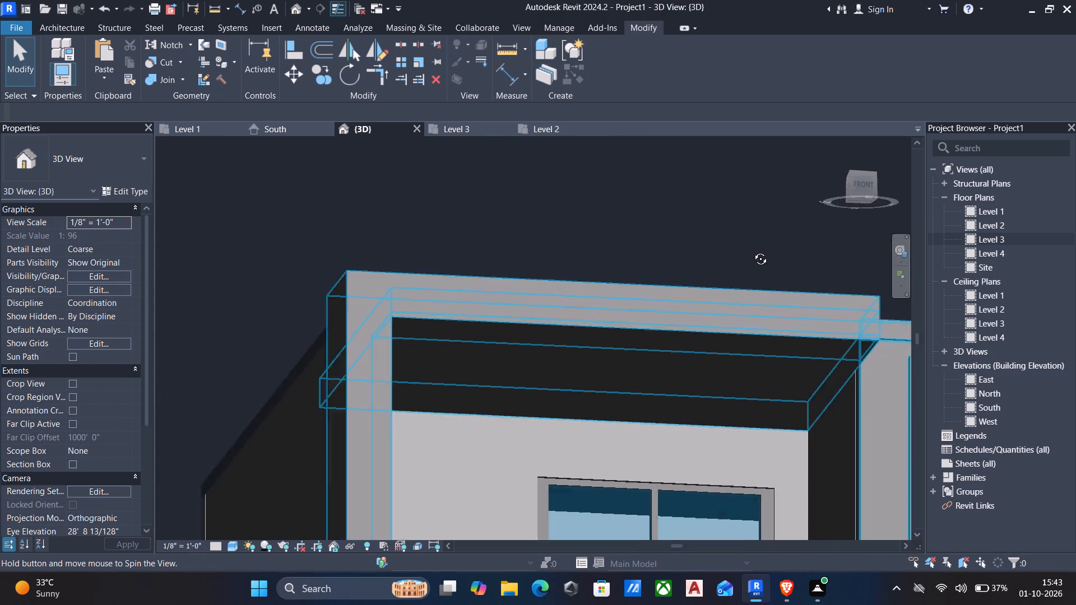
{"action": "middle_click_drag", "start_coordinate": [752, 250], "coordinate": [723, 255], "text": "shift"}
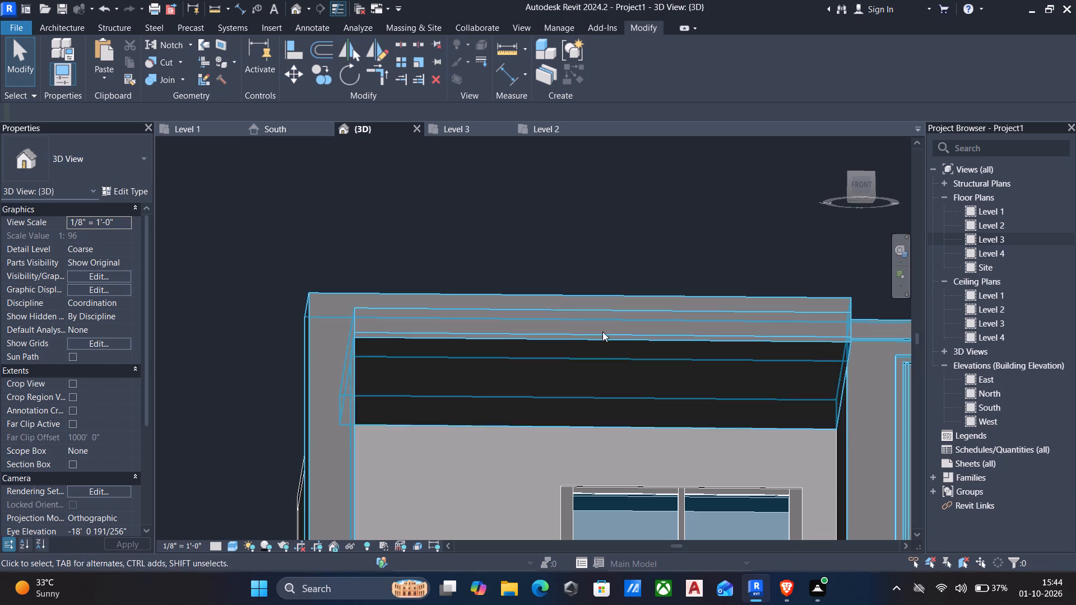
{"action": "scroll", "coordinate": [637, 296], "scroll_direction": "down", "scroll_amount": 1}
{"action": "middle_click_drag", "start_coordinate": [607, 270], "coordinate": [543, 364], "text": "shift"}
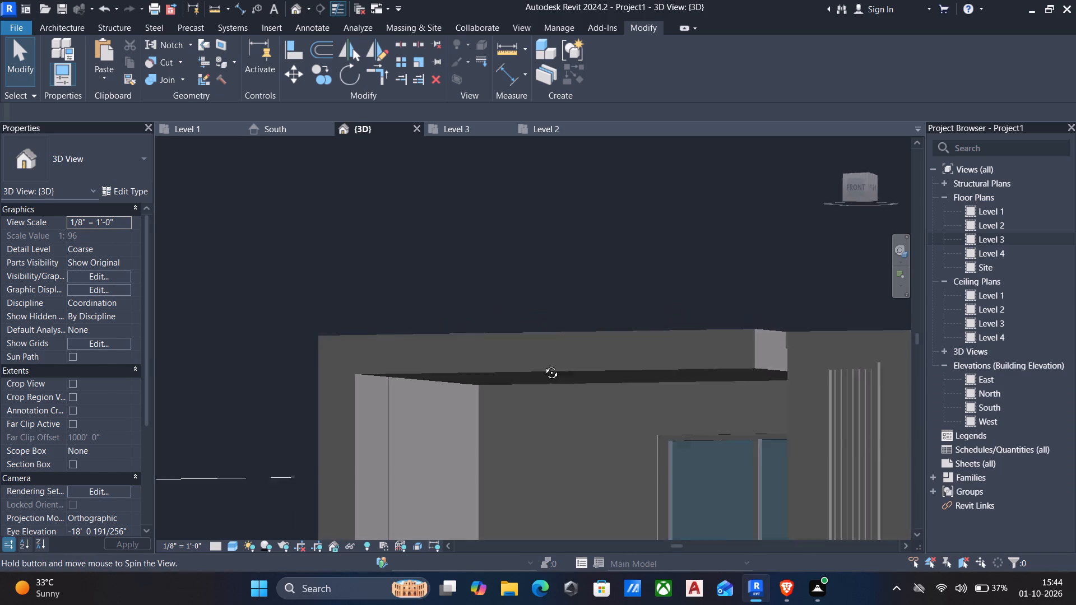
{"action": "middle_click_drag", "start_coordinate": [543, 364], "coordinate": [591, 240], "text": "shift"}
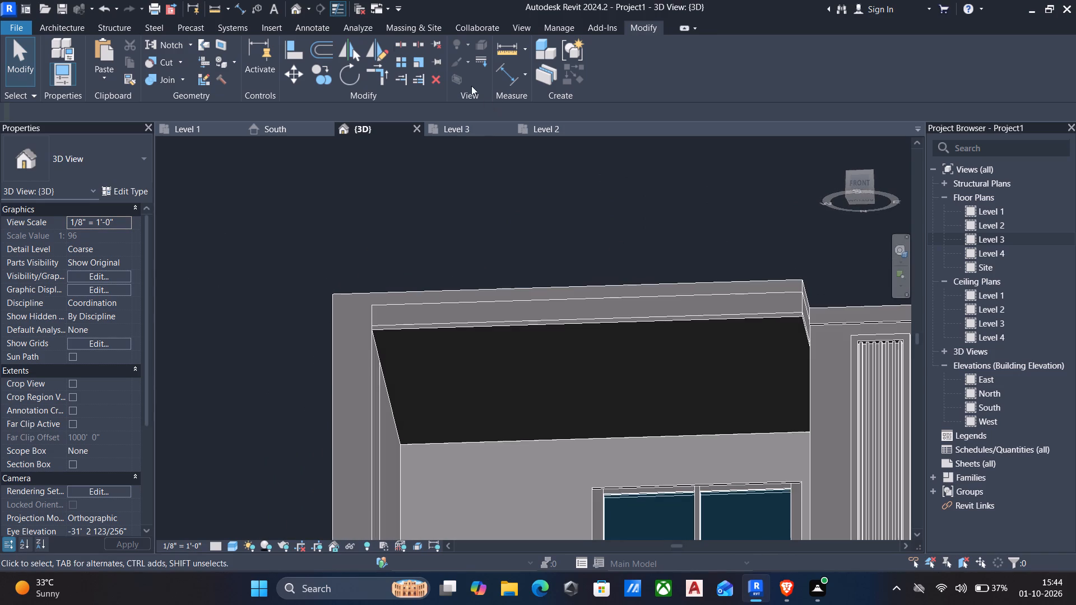
Open the facade's in-place generic model, which contains the balcony frame and ceiling, for editing.
{"action": "left_click", "coordinate": [515, 325]}
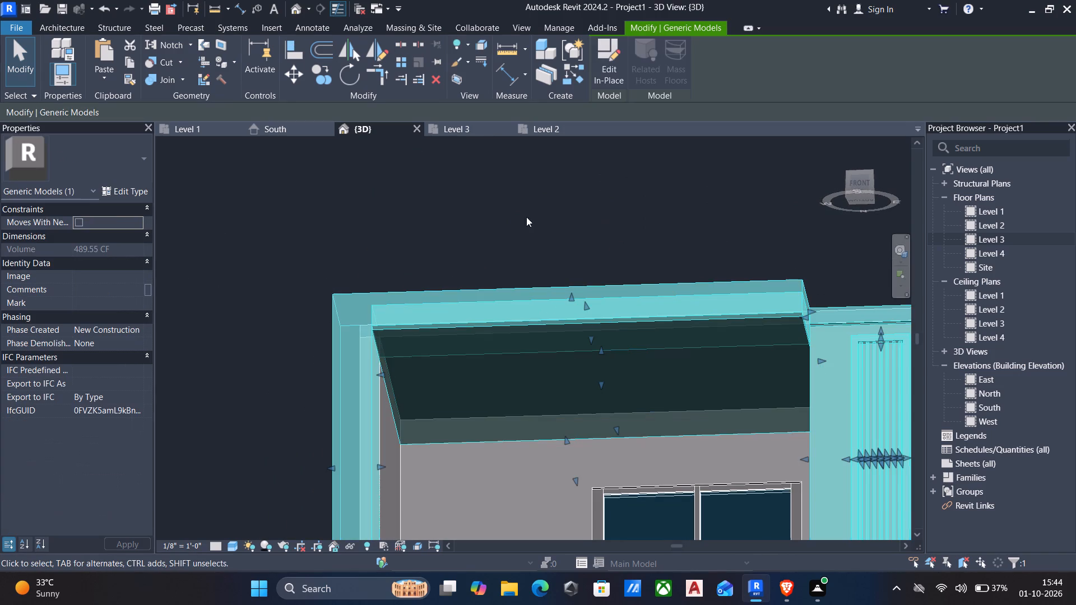
{"action": "left_click", "coordinate": [611, 63]}
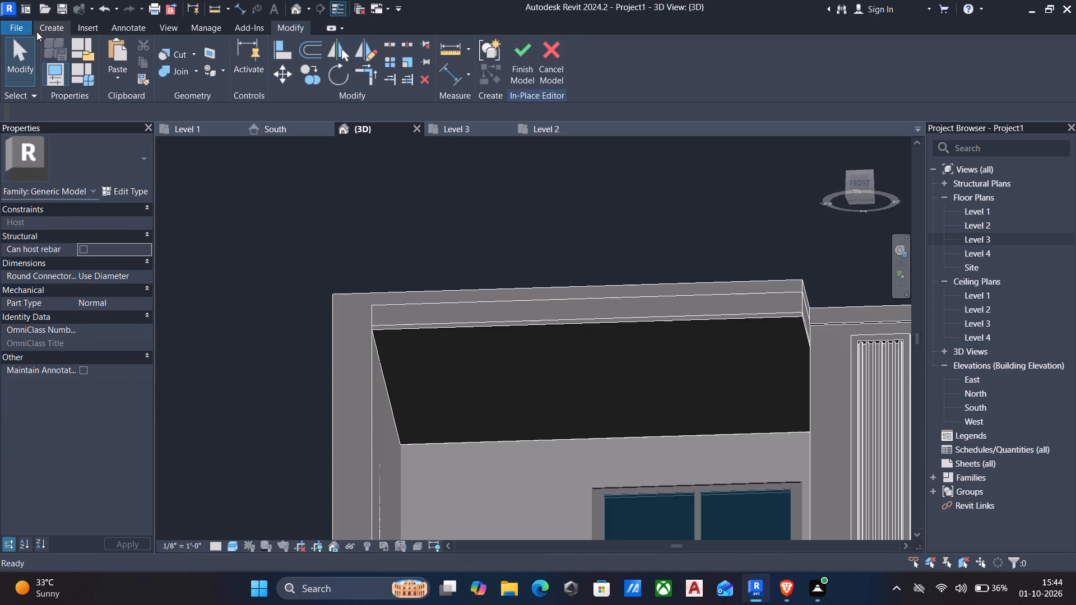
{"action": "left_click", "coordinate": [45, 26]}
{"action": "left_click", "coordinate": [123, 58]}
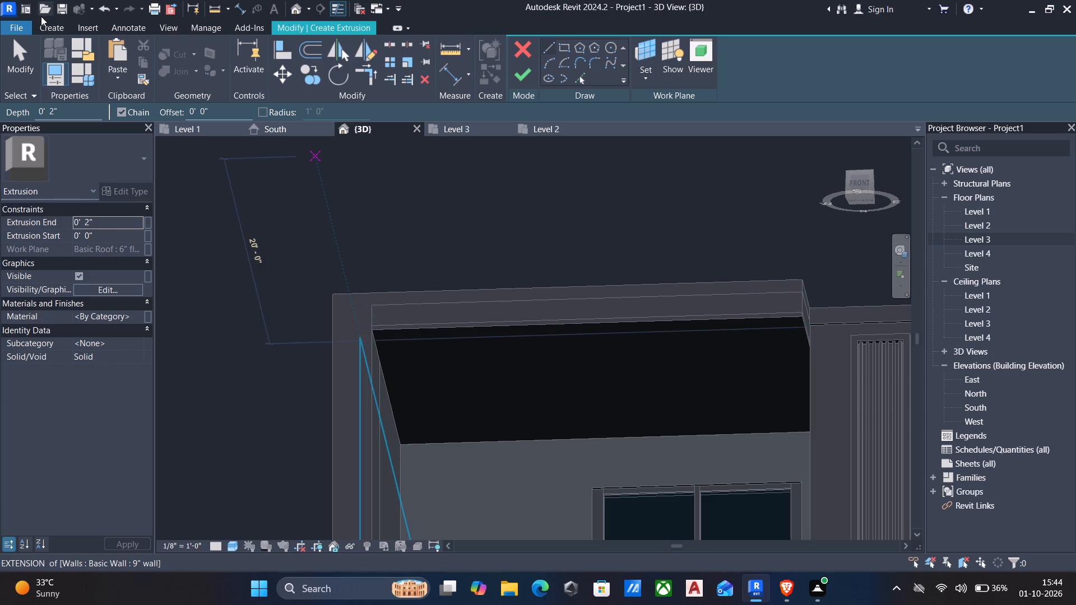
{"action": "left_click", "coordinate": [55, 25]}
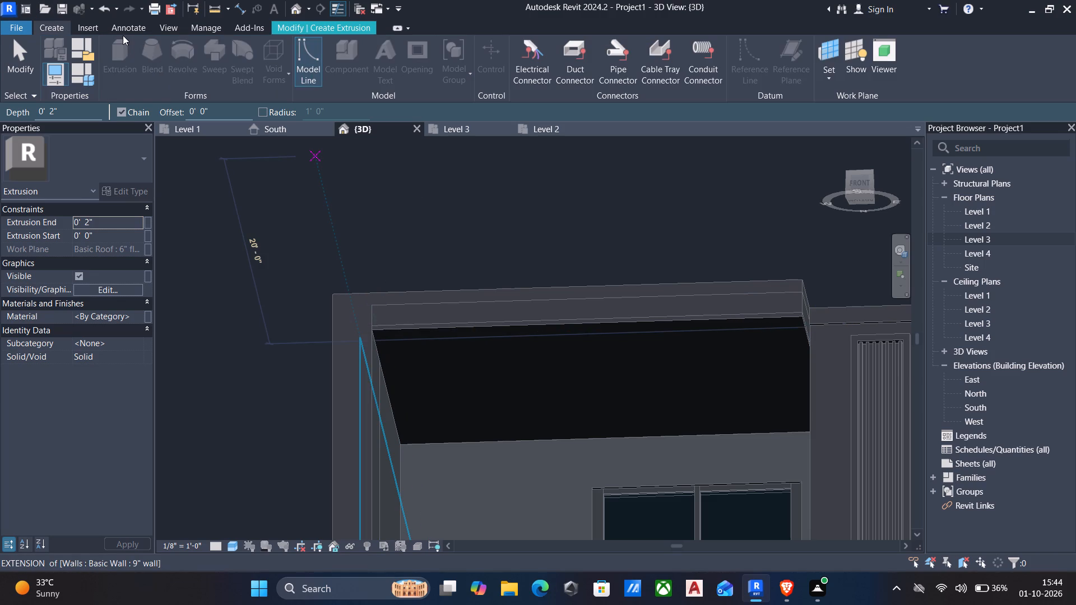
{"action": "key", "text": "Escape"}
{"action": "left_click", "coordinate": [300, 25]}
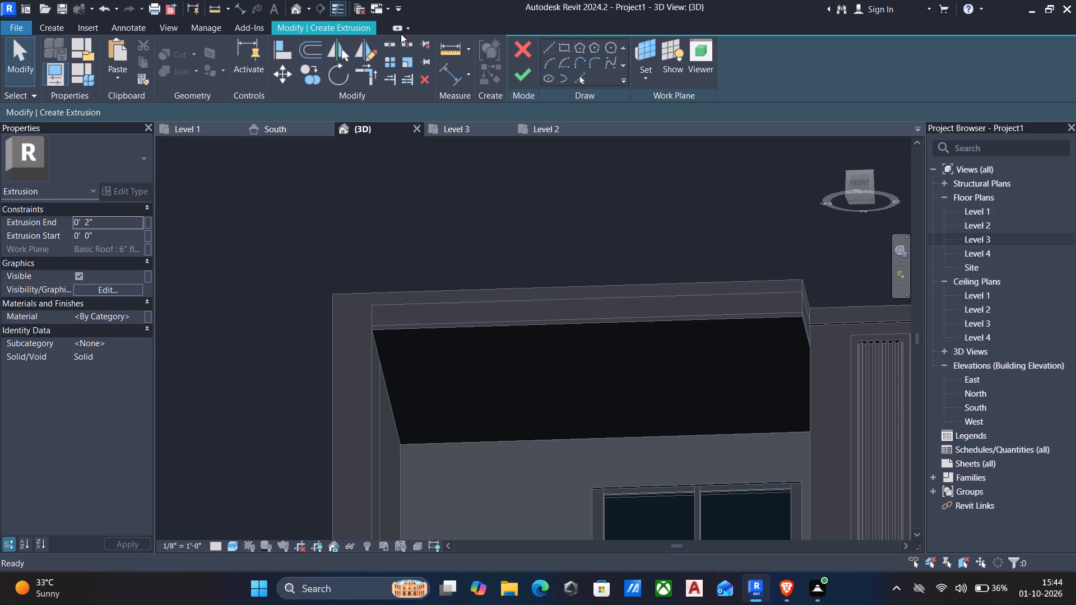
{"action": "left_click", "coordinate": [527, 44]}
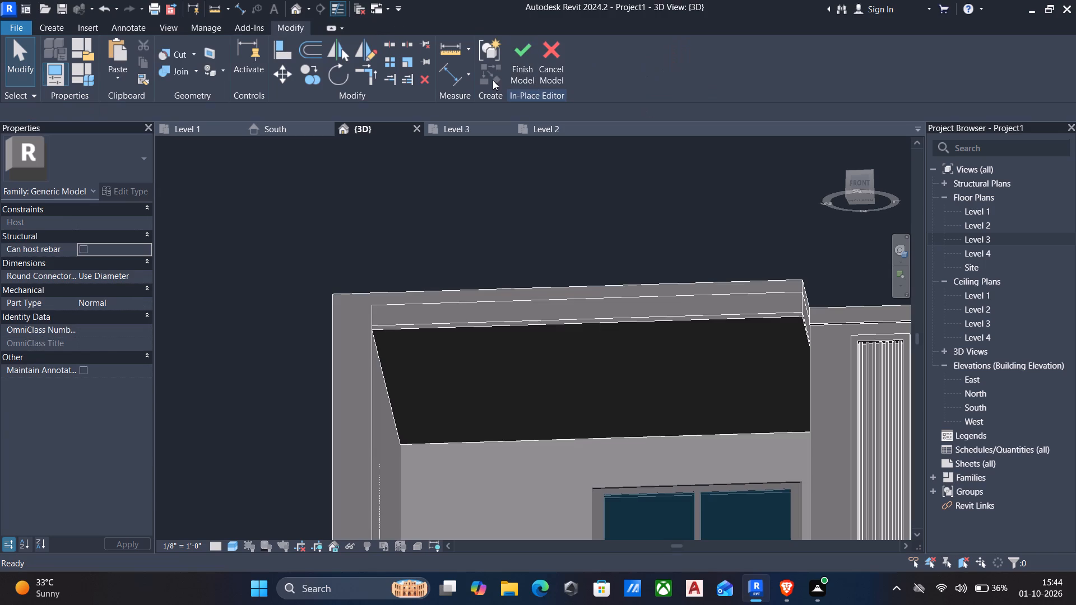
Start a void extrusion with the underside of the balcony ceiling extrusion as its work plane.
{"action": "left_click", "coordinate": [55, 28]}
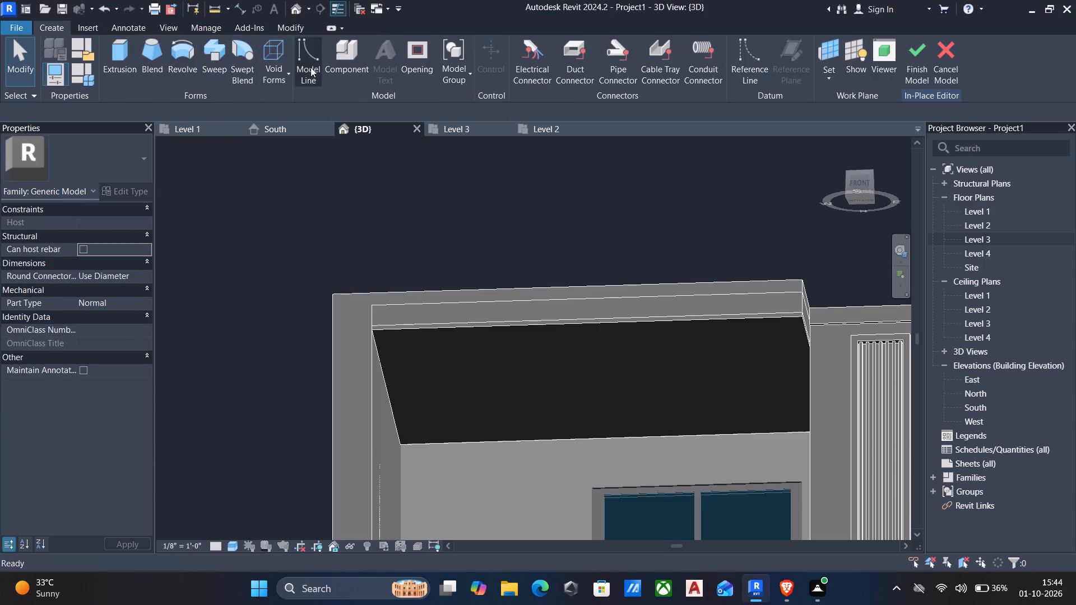
{"action": "left_click", "coordinate": [268, 56]}
{"action": "left_click", "coordinate": [304, 111]}
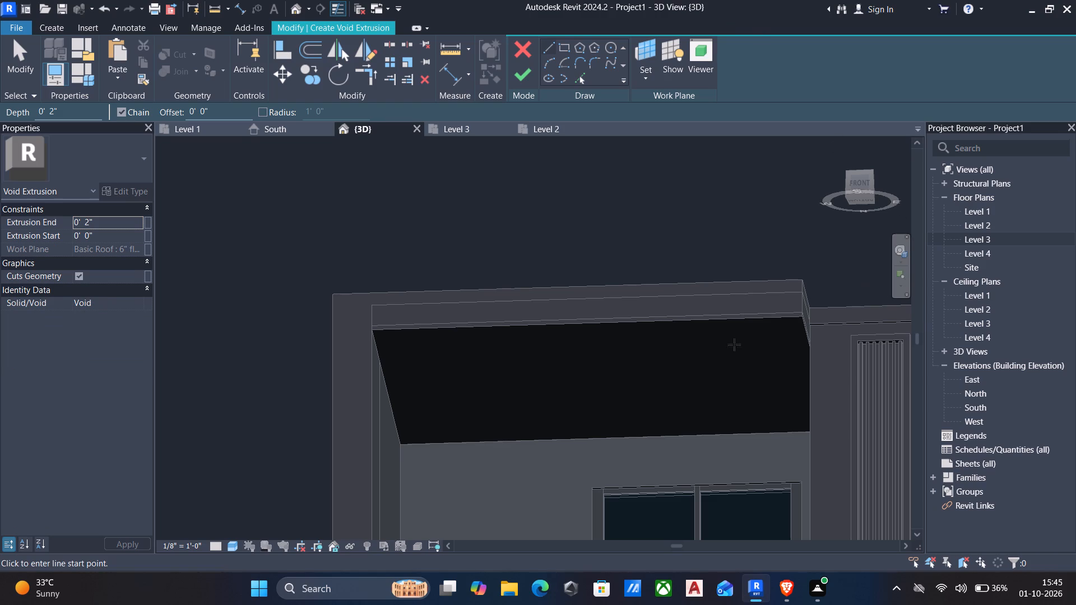
{"action": "left_click", "coordinate": [638, 81]}
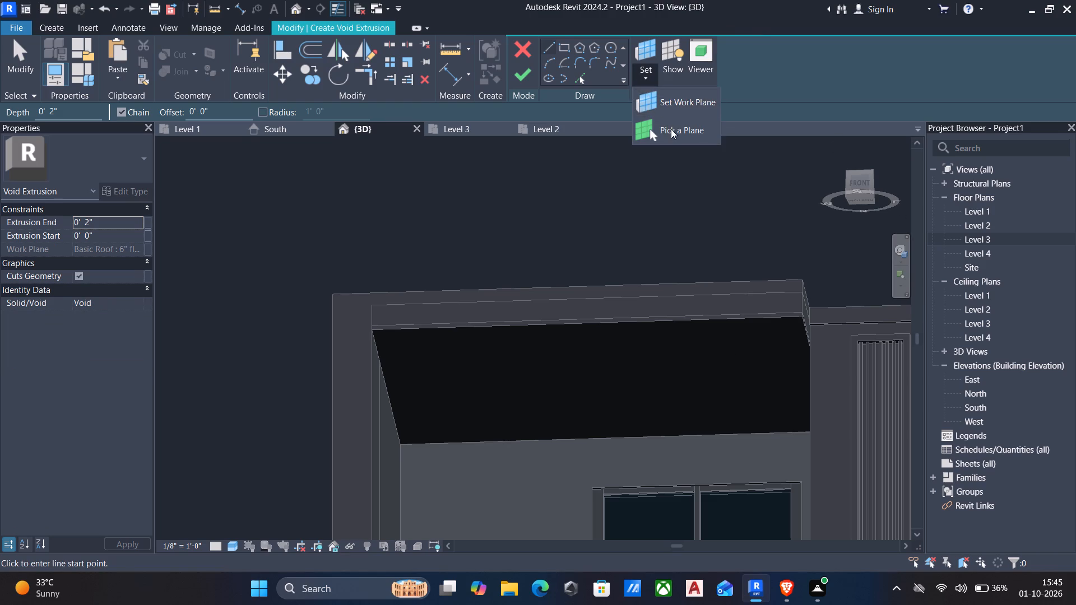
{"action": "left_click", "coordinate": [671, 129]}
{"action": "left_click", "coordinate": [706, 321]}
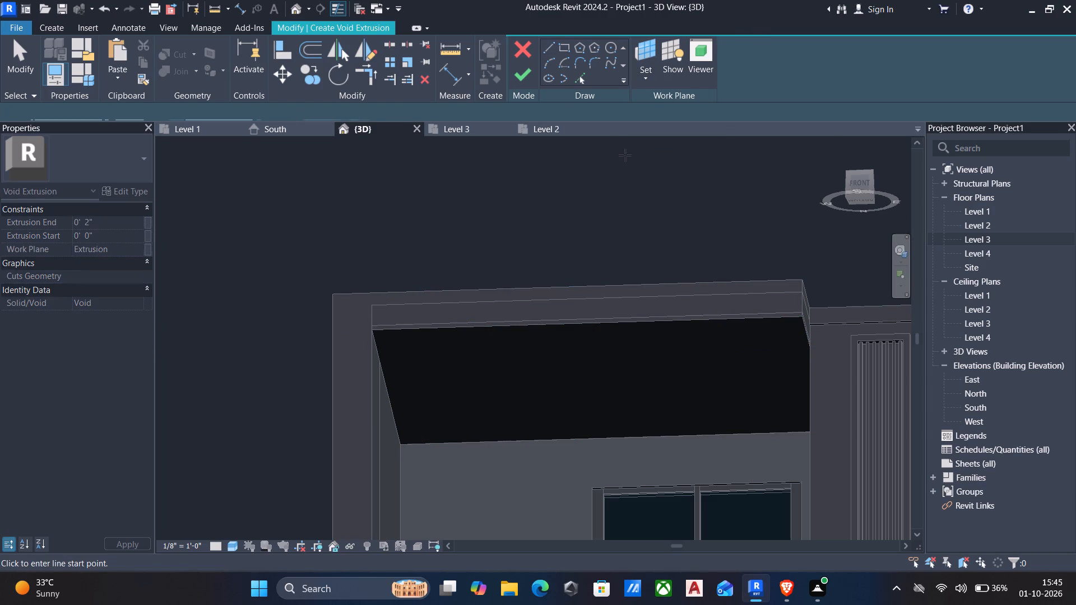
Sketch a rectangle between opposite corners of the ceiling's underside, offset 2" inward, and finish it as a 2" deep void.
{"action": "left_click", "coordinate": [559, 48]}
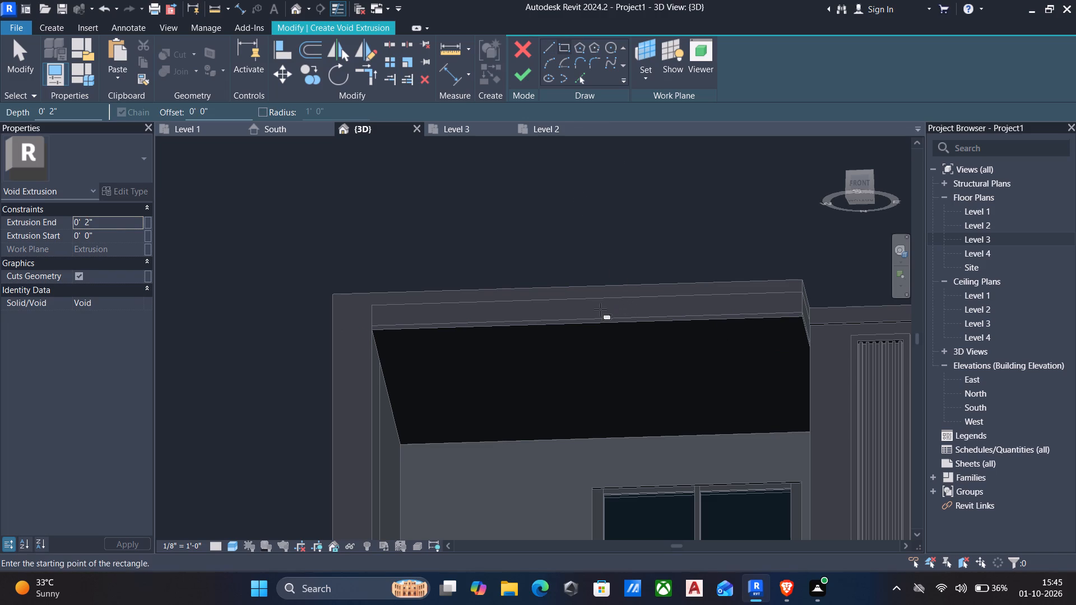
{"action": "middle_click_drag", "start_coordinate": [611, 310], "coordinate": [673, 313], "text": "shift"}
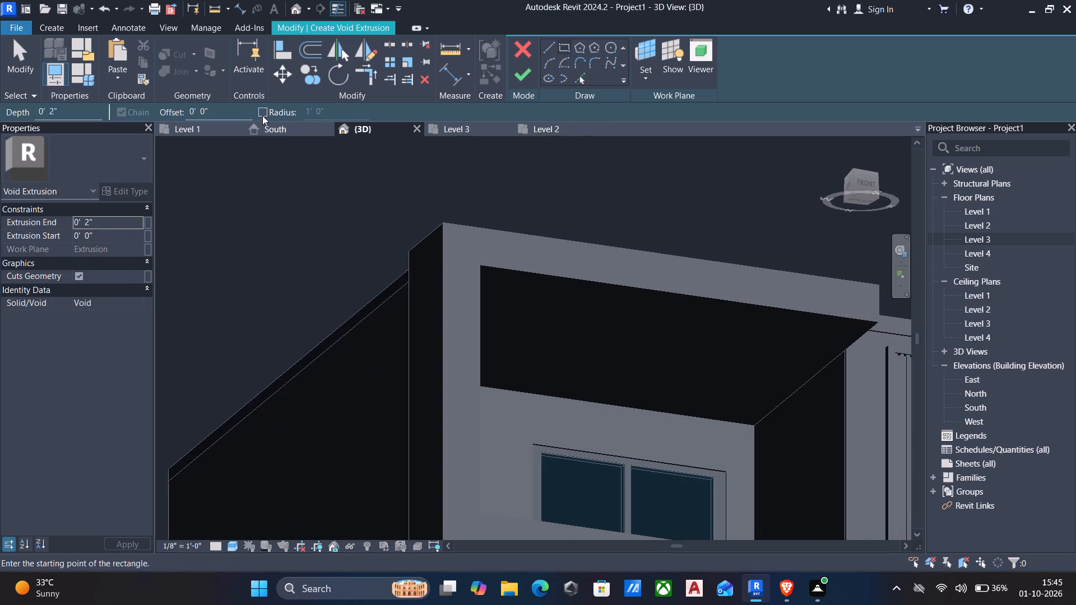
{"action": "left_click_drag", "start_coordinate": [219, 111], "coordinate": [0, 118]}
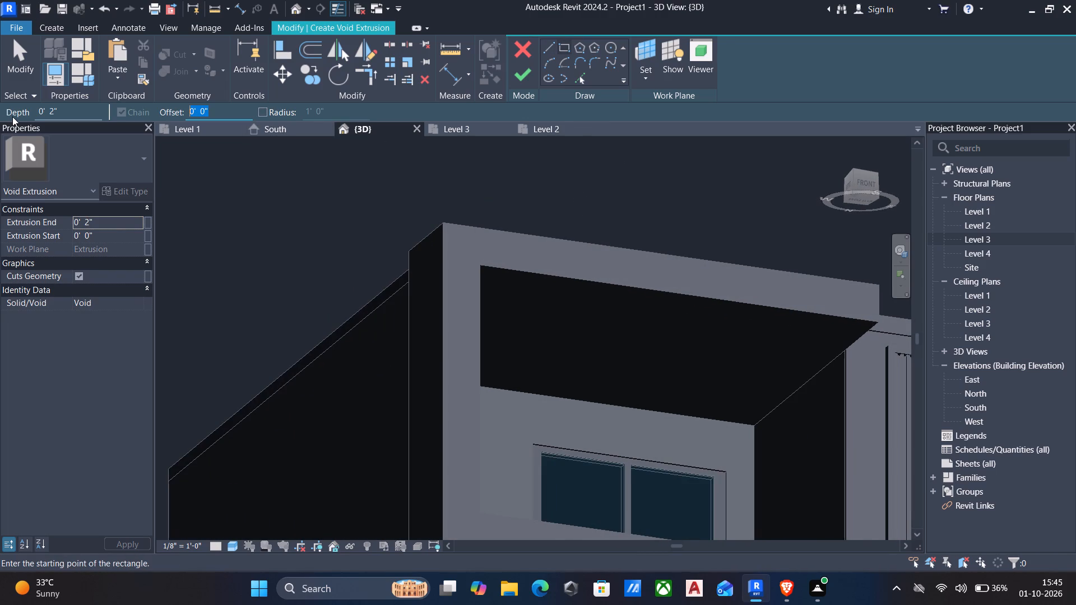
{"action": "type", "text": "2\""}
{"action": "key", "text": "Return"}
{"action": "scroll", "coordinate": [759, 429], "scroll_direction": "up", "scroll_amount": 9}
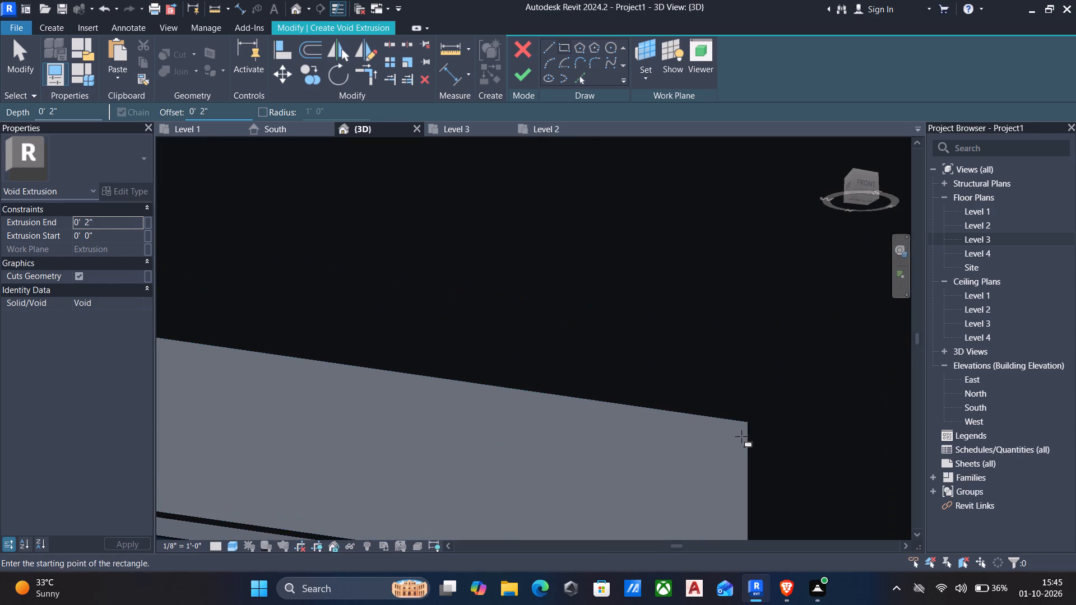
{"action": "left_click", "coordinate": [748, 419]}
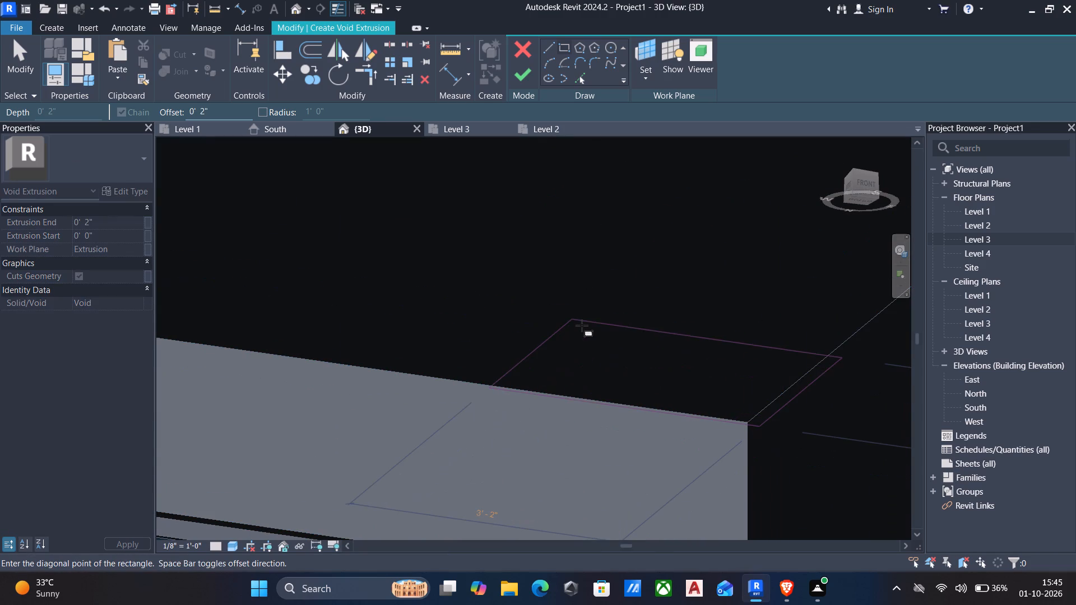
{"action": "key", "text": "space"}
{"action": "scroll", "coordinate": [584, 330], "scroll_direction": "down", "scroll_amount": 6}
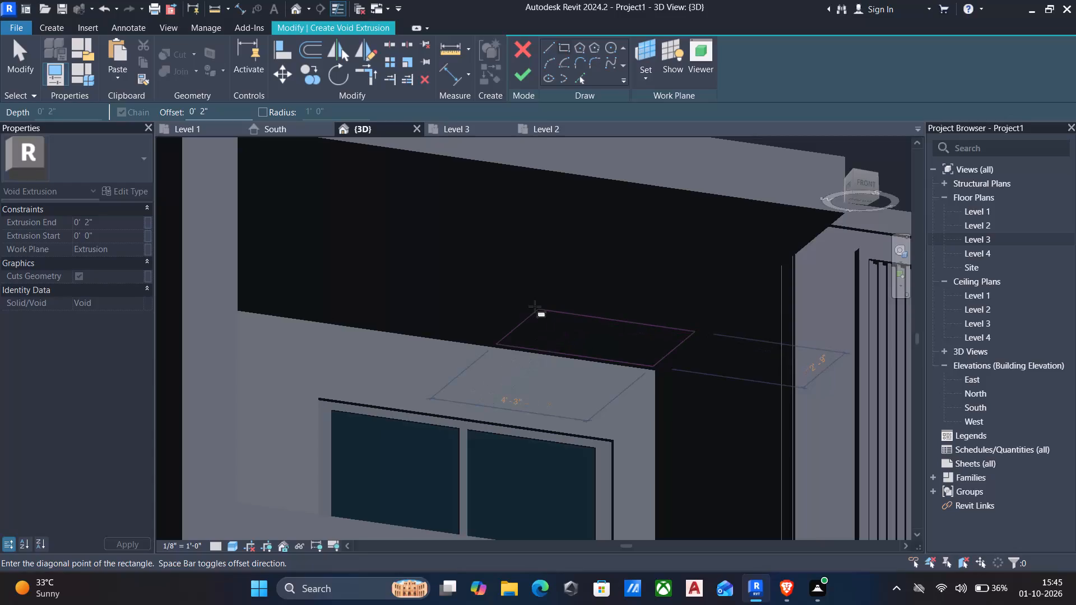
{"action": "middle_click_drag", "start_coordinate": [535, 306], "coordinate": [473, 325], "text": "shift"}
{"action": "scroll", "coordinate": [423, 325], "scroll_direction": "down", "scroll_amount": 3}
{"action": "middle_click_drag", "start_coordinate": [402, 323], "coordinate": [408, 317]}
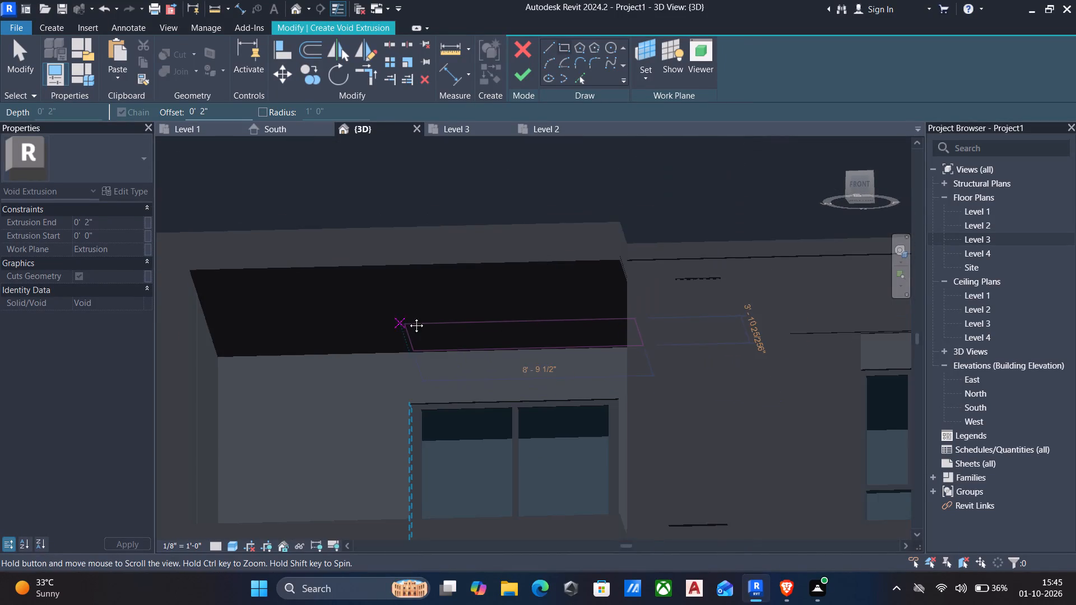
{"action": "middle_click_drag", "start_coordinate": [408, 317], "coordinate": [453, 301]}
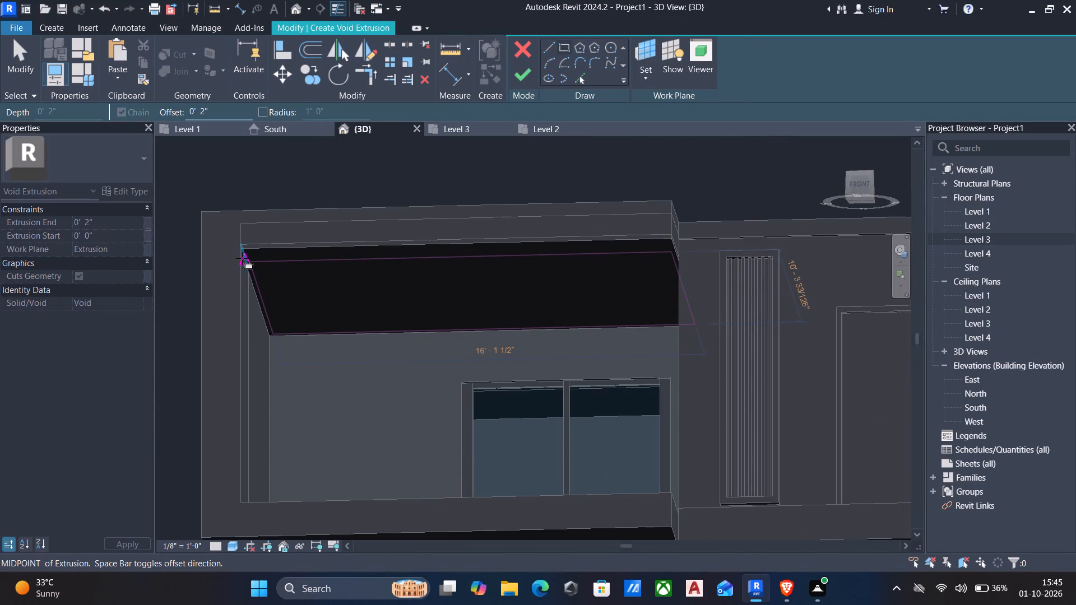
{"action": "scroll", "coordinate": [245, 249], "scroll_direction": "up", "scroll_amount": 4}
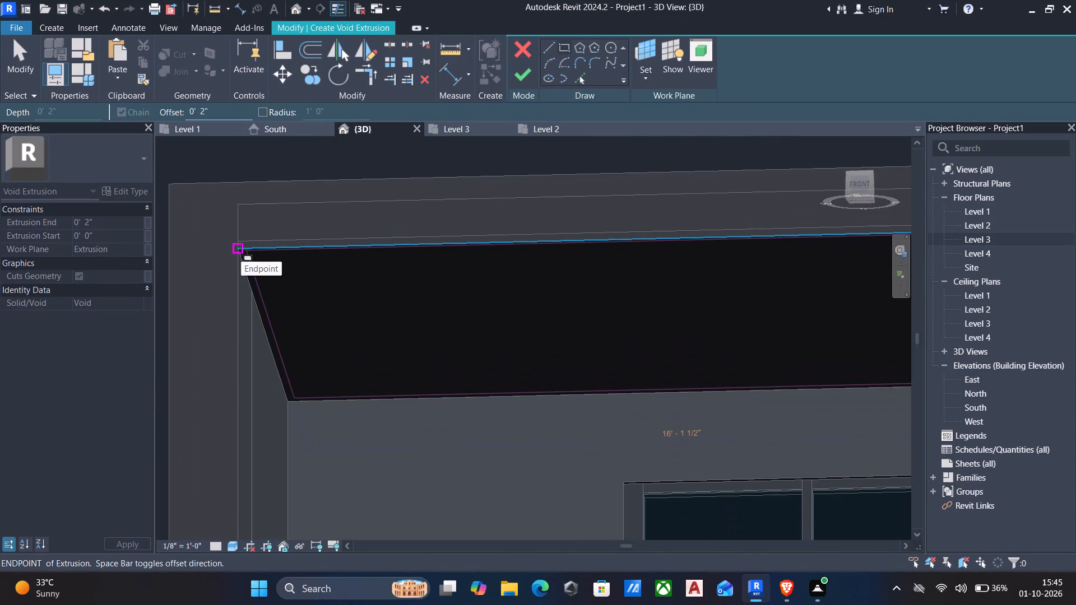
{"action": "left_click", "coordinate": [241, 250]}
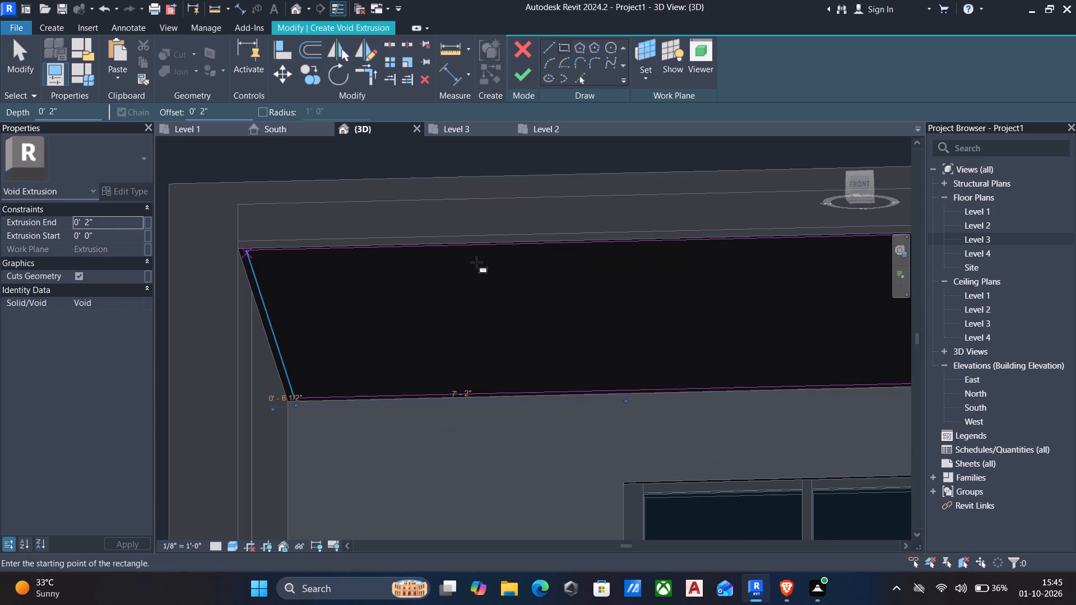
{"action": "key", "text": "Escape"}
{"action": "left_click", "coordinate": [526, 80]}
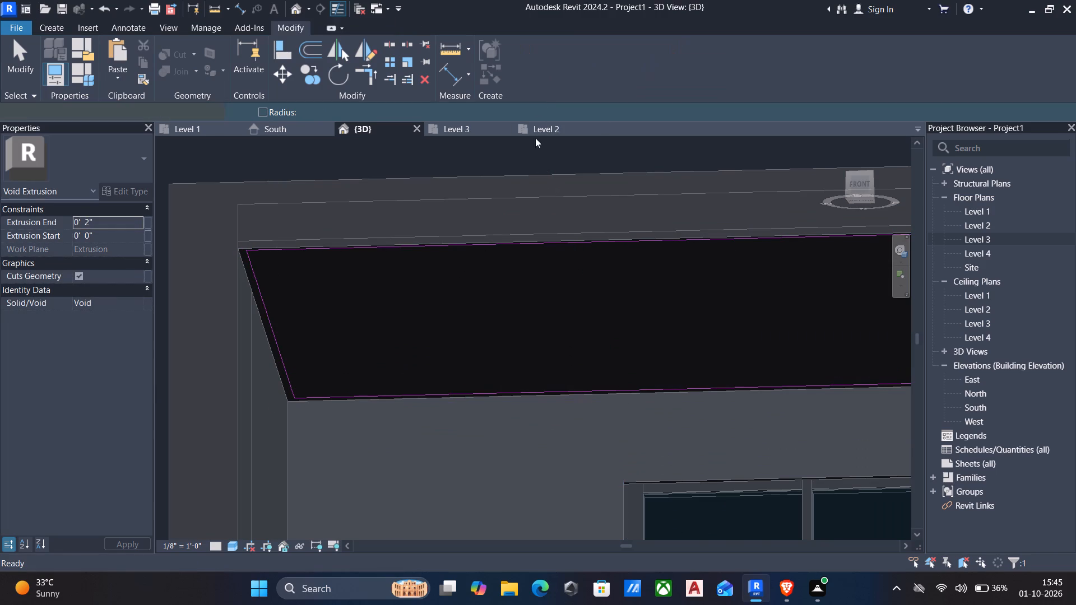
Set the ceiling void's extrusion end to 3" and finish the in-place model.
{"action": "scroll", "coordinate": [567, 269], "scroll_direction": "down", "scroll_amount": 3}
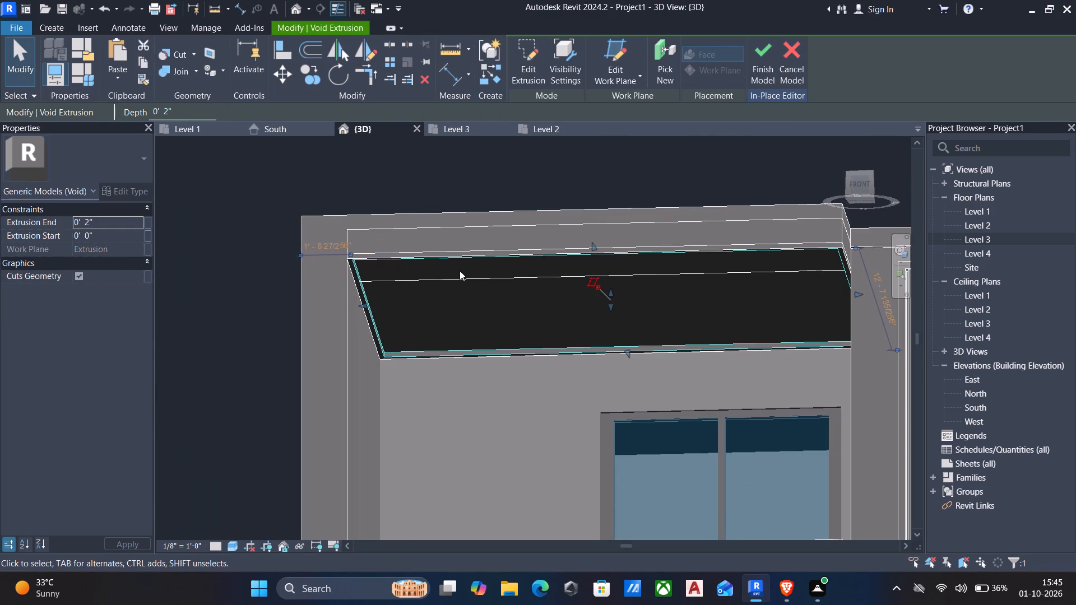
{"action": "middle_click_drag", "start_coordinate": [597, 405], "coordinate": [569, 405], "text": "shift"}
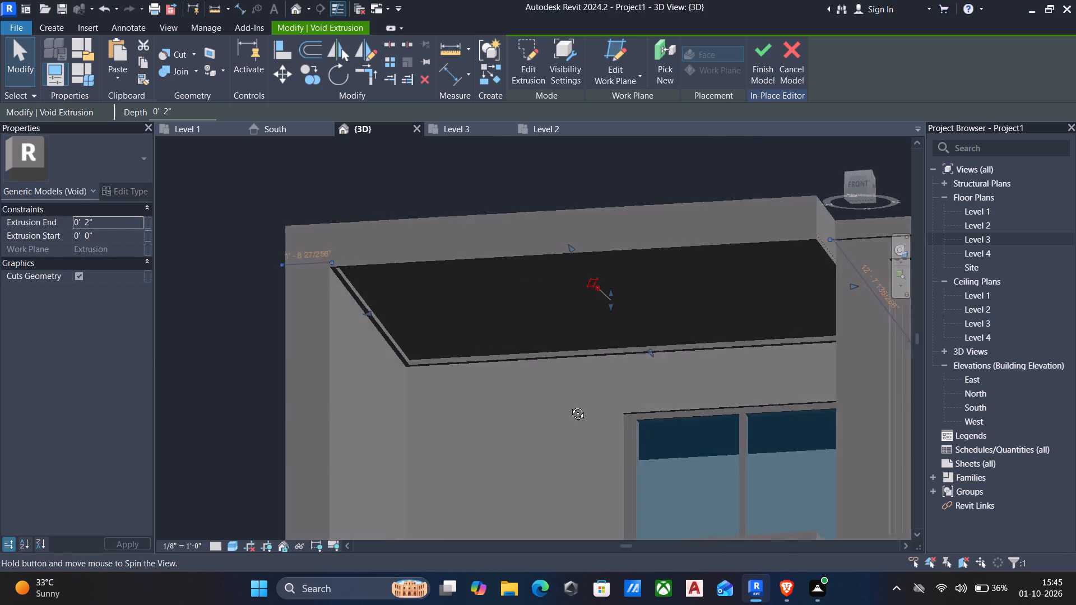
{"action": "middle_click_drag", "start_coordinate": [569, 405], "coordinate": [461, 398], "text": "shift"}
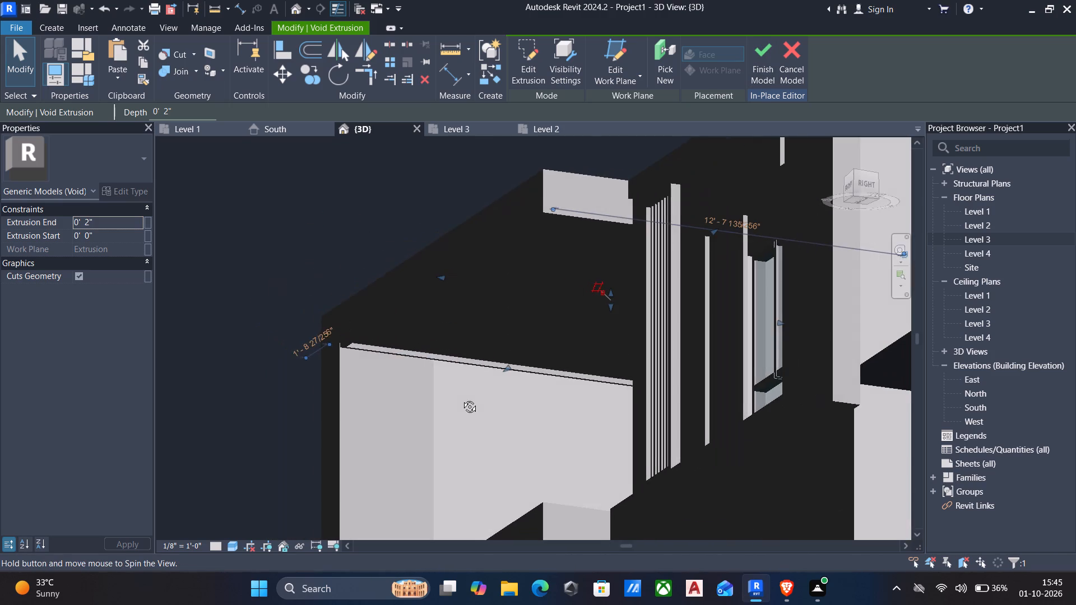
{"action": "middle_click_drag", "start_coordinate": [461, 398], "coordinate": [470, 368], "text": "shift"}
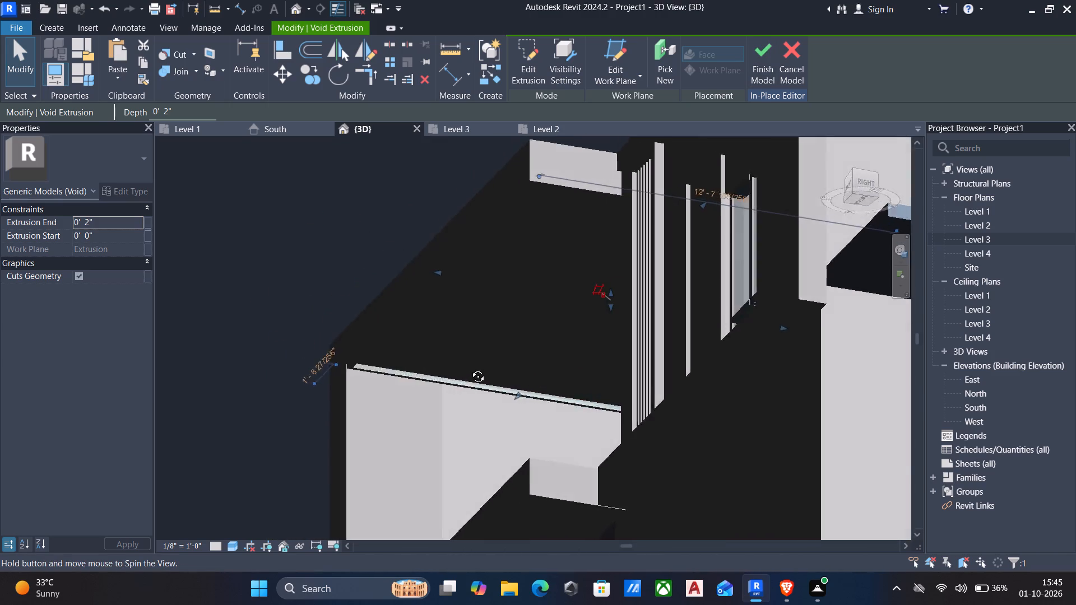
{"action": "middle_click_drag", "start_coordinate": [470, 368], "coordinate": [551, 388], "text": "shift"}
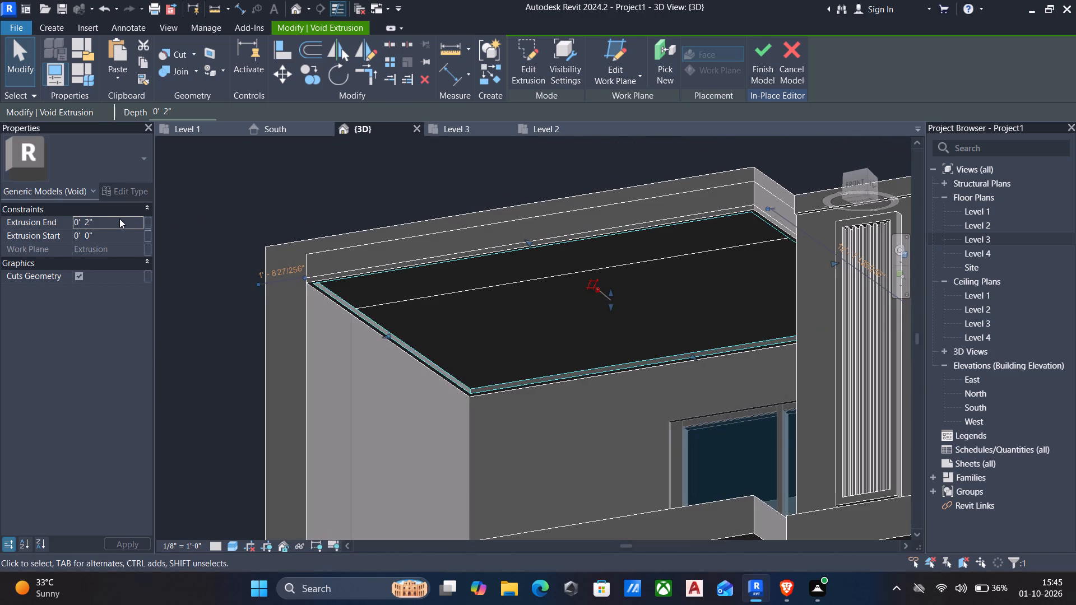
{"action": "left_click", "coordinate": [115, 218]}
{"action": "key", "text": "3"}
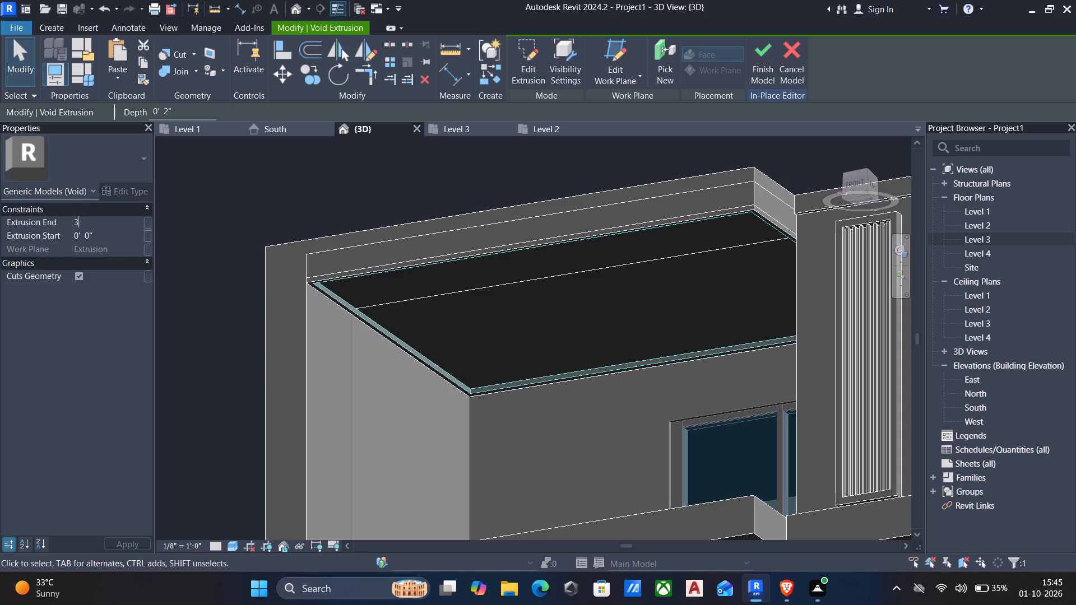
{"action": "key", "text": "shift+quotedbl"}
{"action": "key", "text": "Return"}
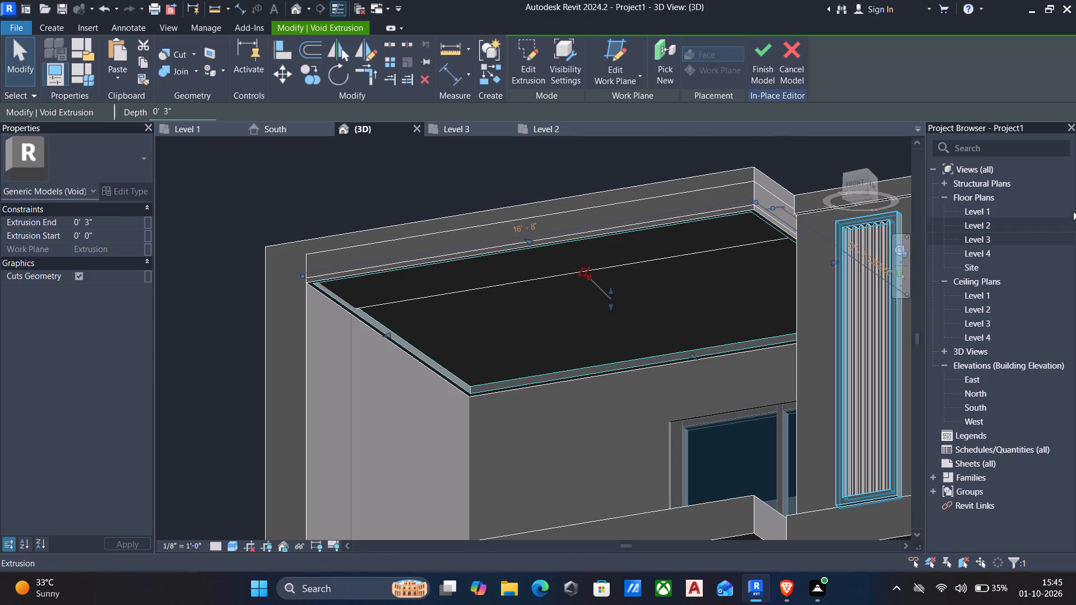
{"action": "left_click", "coordinate": [759, 56]}
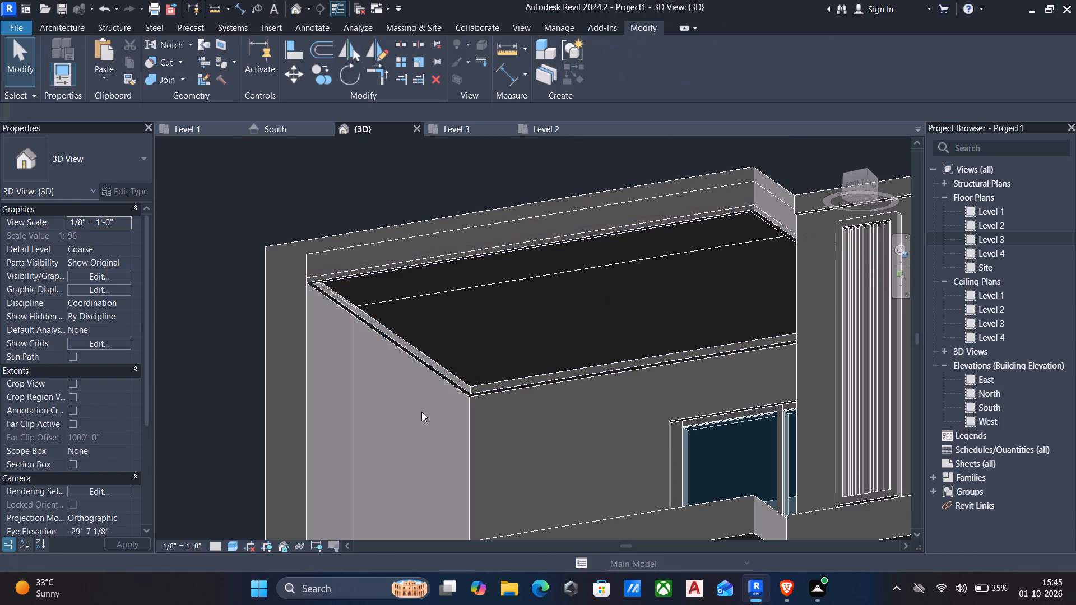
Examine the balcony ceiling's recess and border from below, the front and both sides.
{"action": "middle_click_drag", "start_coordinate": [298, 412], "coordinate": [433, 447], "text": "shift"}
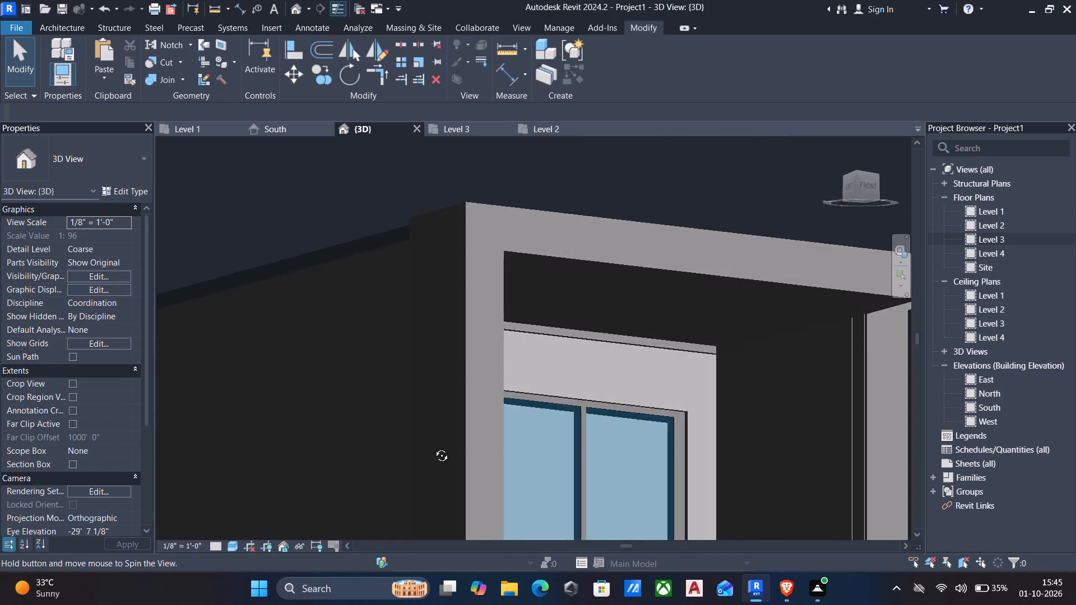
{"action": "middle_click_drag", "start_coordinate": [433, 447], "coordinate": [211, 338], "text": "shift"}
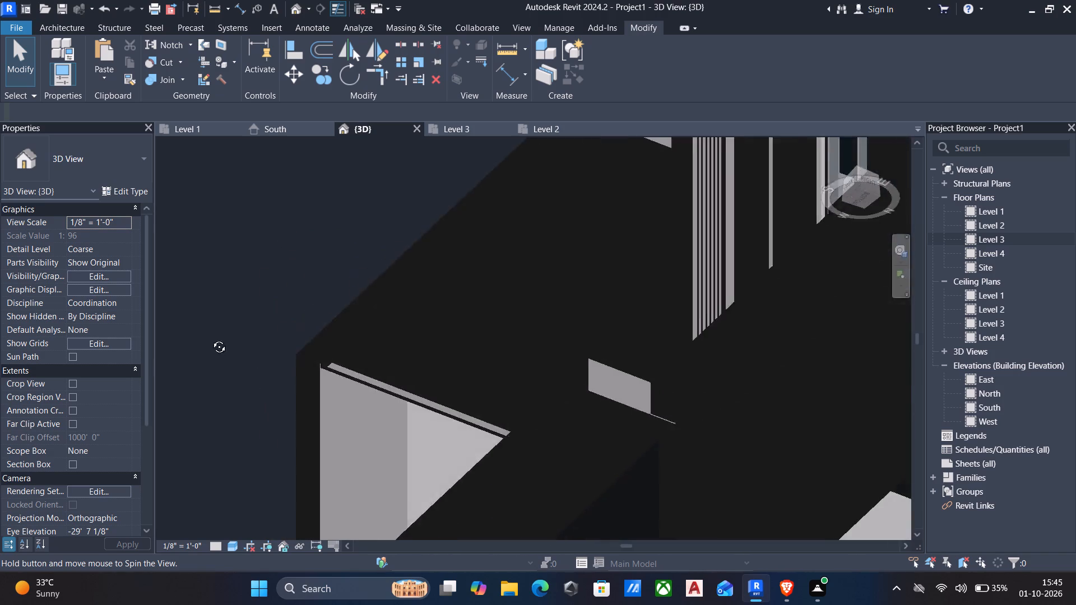
{"action": "middle_click_drag", "start_coordinate": [211, 338], "coordinate": [354, 391], "text": "shift"}
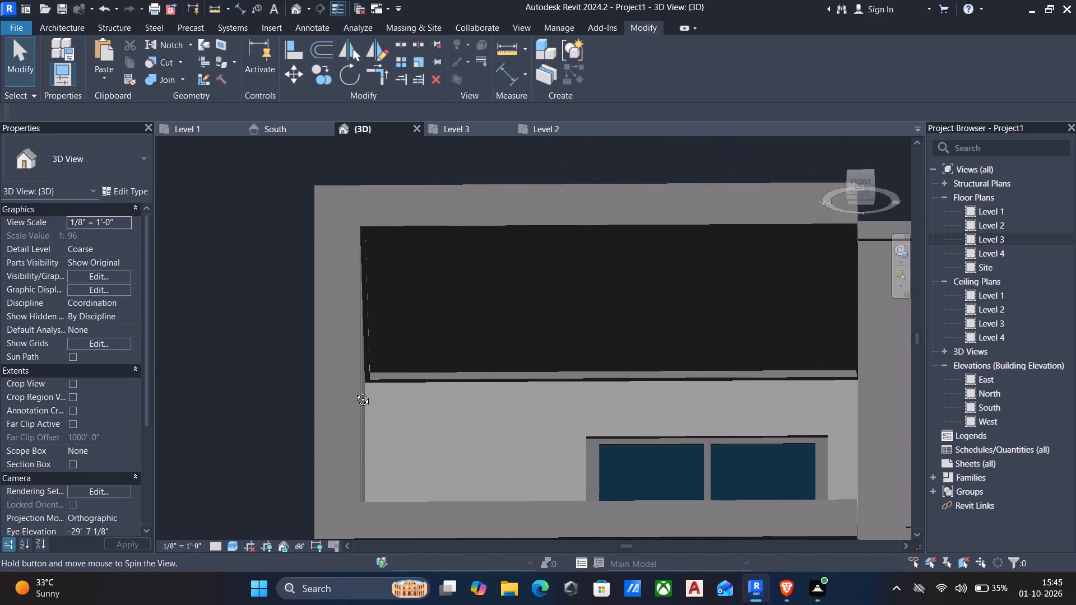
{"action": "middle_click_drag", "start_coordinate": [354, 391], "coordinate": [533, 401], "text": "shift"}
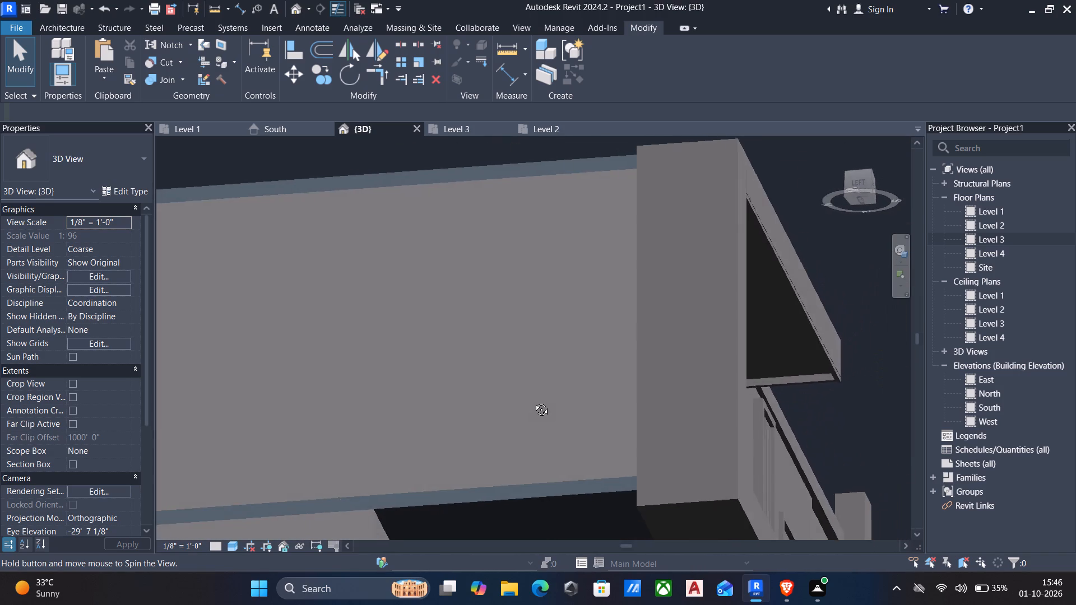
{"action": "middle_click_drag", "start_coordinate": [533, 401], "coordinate": [343, 451], "text": "shift"}
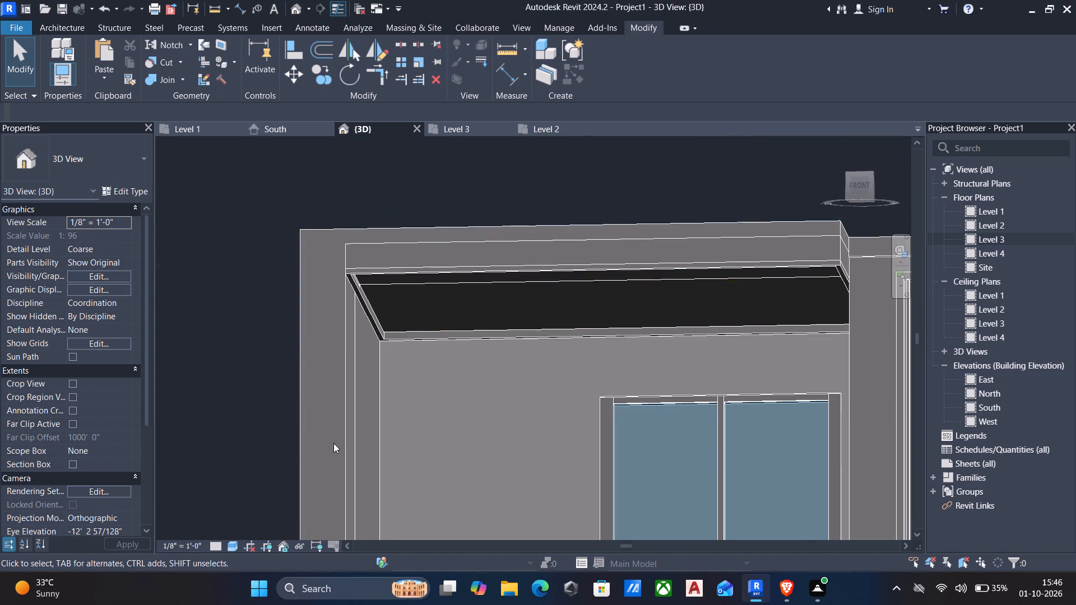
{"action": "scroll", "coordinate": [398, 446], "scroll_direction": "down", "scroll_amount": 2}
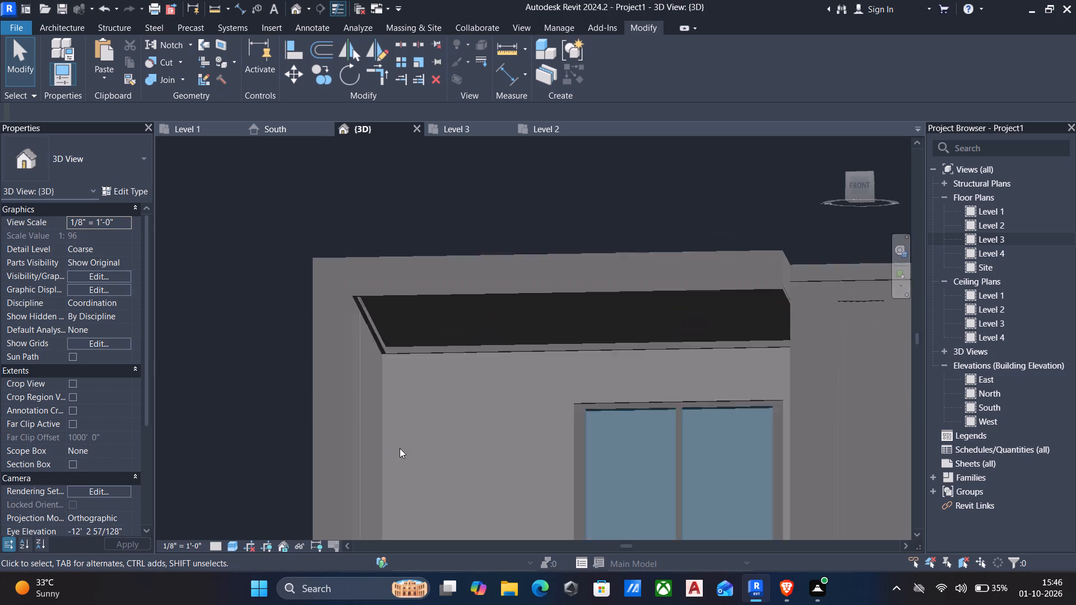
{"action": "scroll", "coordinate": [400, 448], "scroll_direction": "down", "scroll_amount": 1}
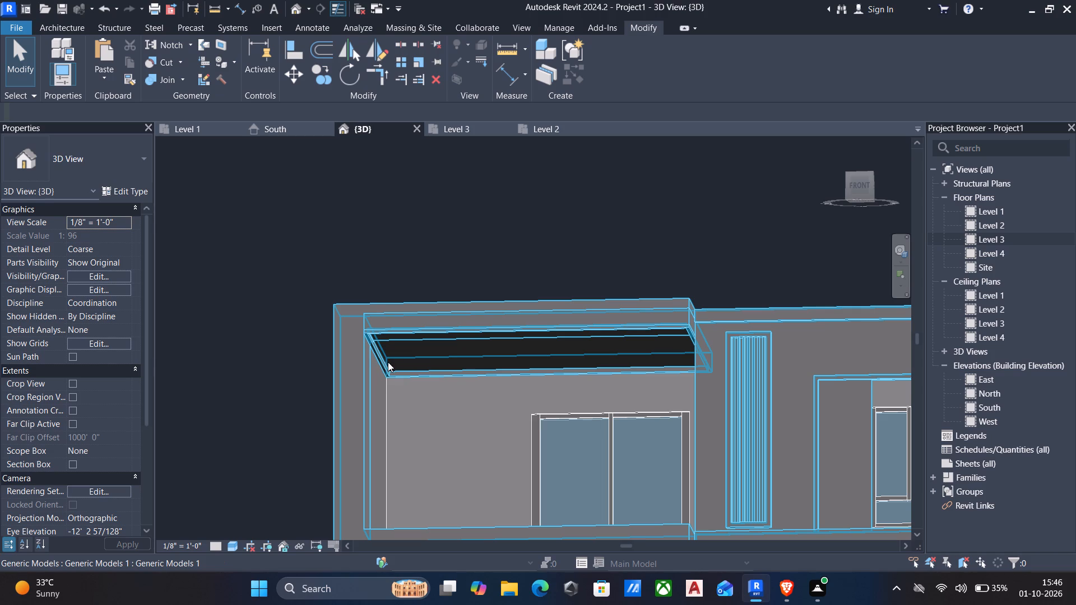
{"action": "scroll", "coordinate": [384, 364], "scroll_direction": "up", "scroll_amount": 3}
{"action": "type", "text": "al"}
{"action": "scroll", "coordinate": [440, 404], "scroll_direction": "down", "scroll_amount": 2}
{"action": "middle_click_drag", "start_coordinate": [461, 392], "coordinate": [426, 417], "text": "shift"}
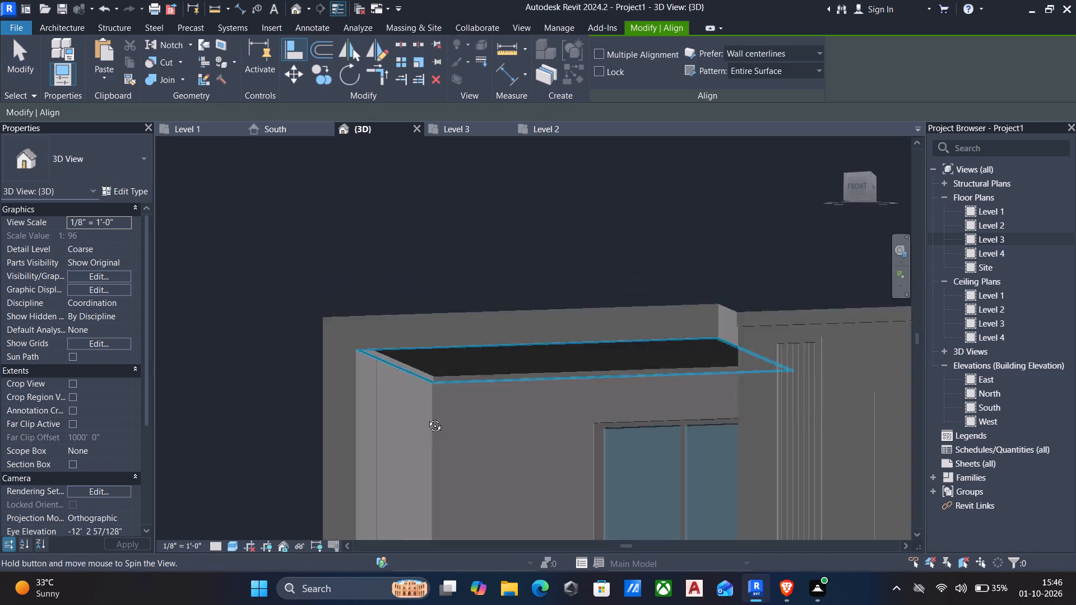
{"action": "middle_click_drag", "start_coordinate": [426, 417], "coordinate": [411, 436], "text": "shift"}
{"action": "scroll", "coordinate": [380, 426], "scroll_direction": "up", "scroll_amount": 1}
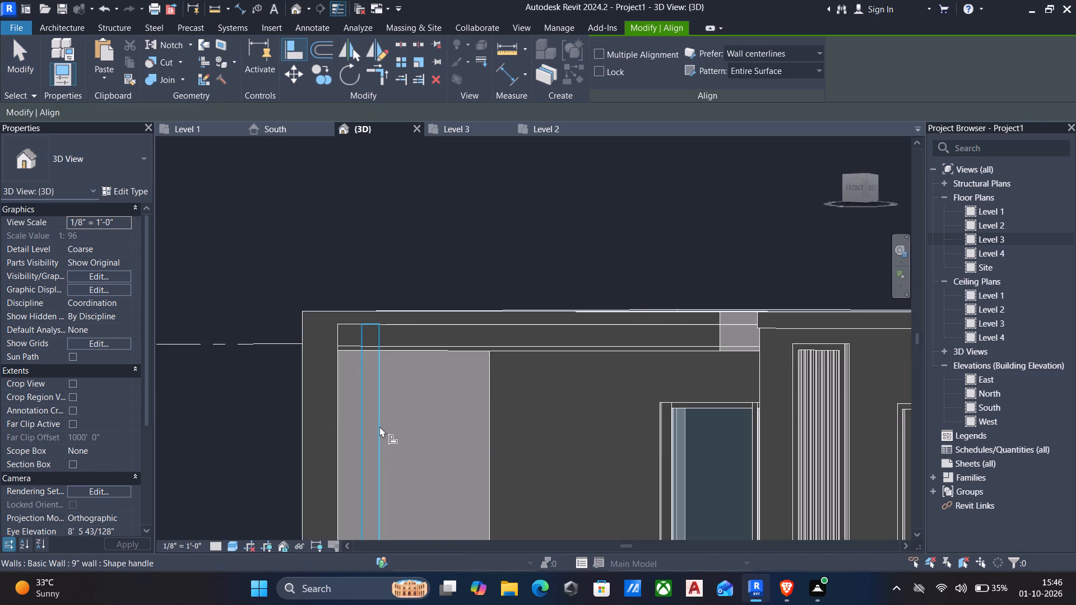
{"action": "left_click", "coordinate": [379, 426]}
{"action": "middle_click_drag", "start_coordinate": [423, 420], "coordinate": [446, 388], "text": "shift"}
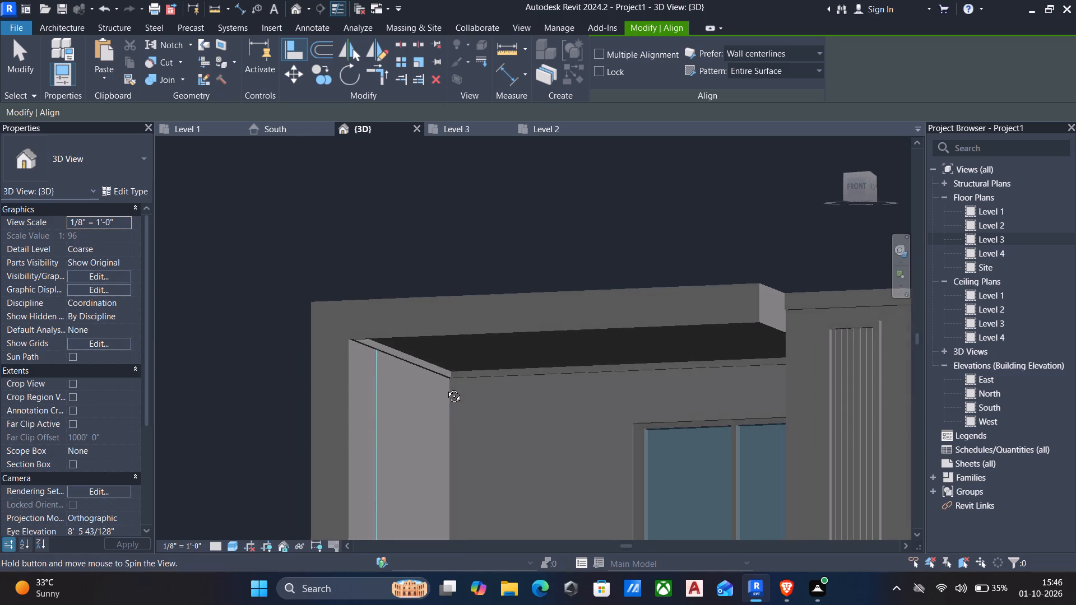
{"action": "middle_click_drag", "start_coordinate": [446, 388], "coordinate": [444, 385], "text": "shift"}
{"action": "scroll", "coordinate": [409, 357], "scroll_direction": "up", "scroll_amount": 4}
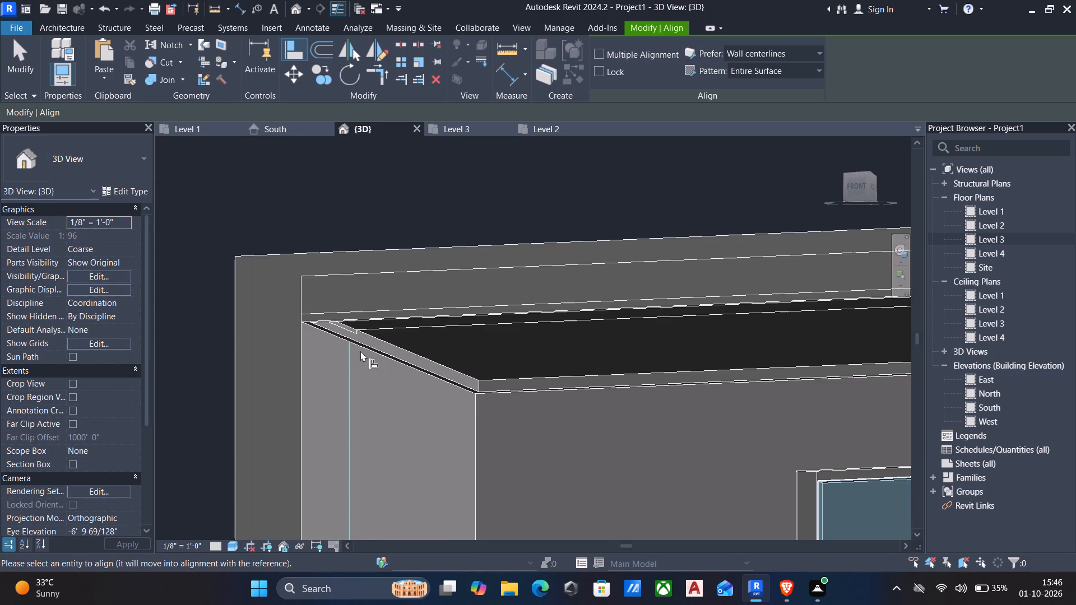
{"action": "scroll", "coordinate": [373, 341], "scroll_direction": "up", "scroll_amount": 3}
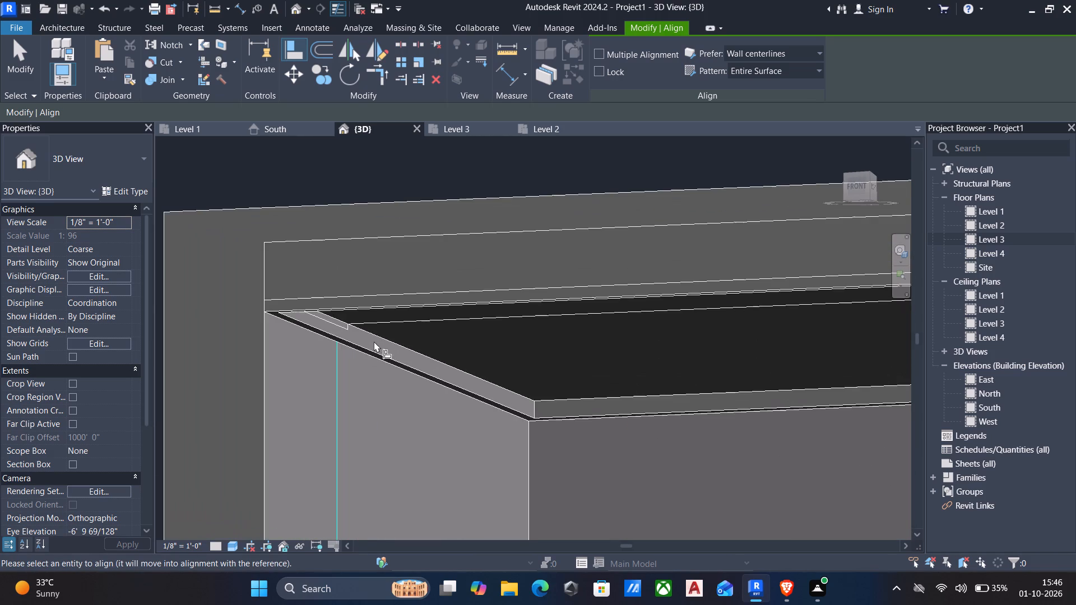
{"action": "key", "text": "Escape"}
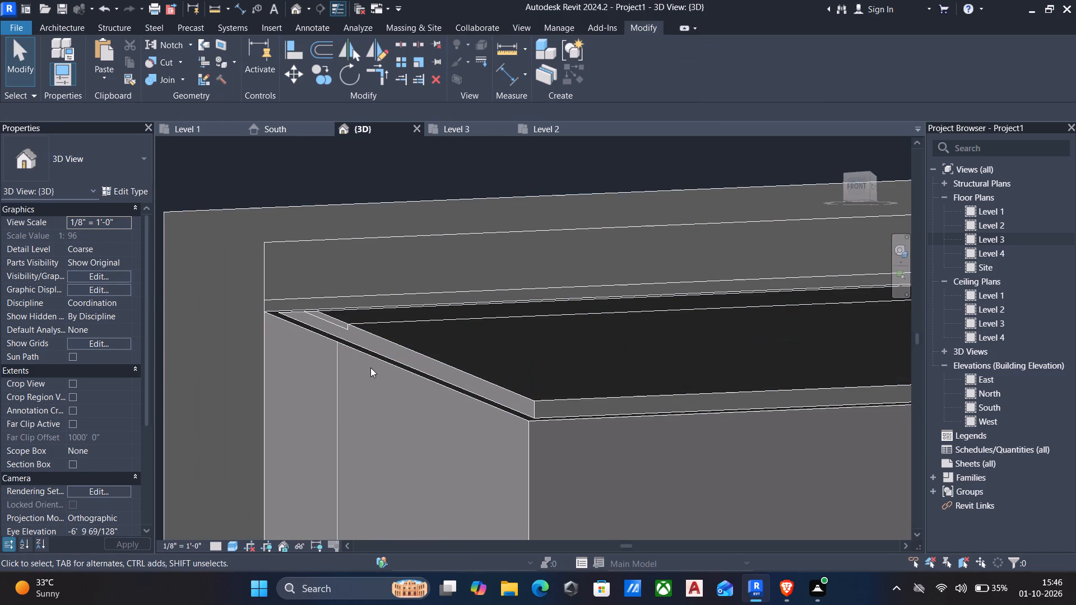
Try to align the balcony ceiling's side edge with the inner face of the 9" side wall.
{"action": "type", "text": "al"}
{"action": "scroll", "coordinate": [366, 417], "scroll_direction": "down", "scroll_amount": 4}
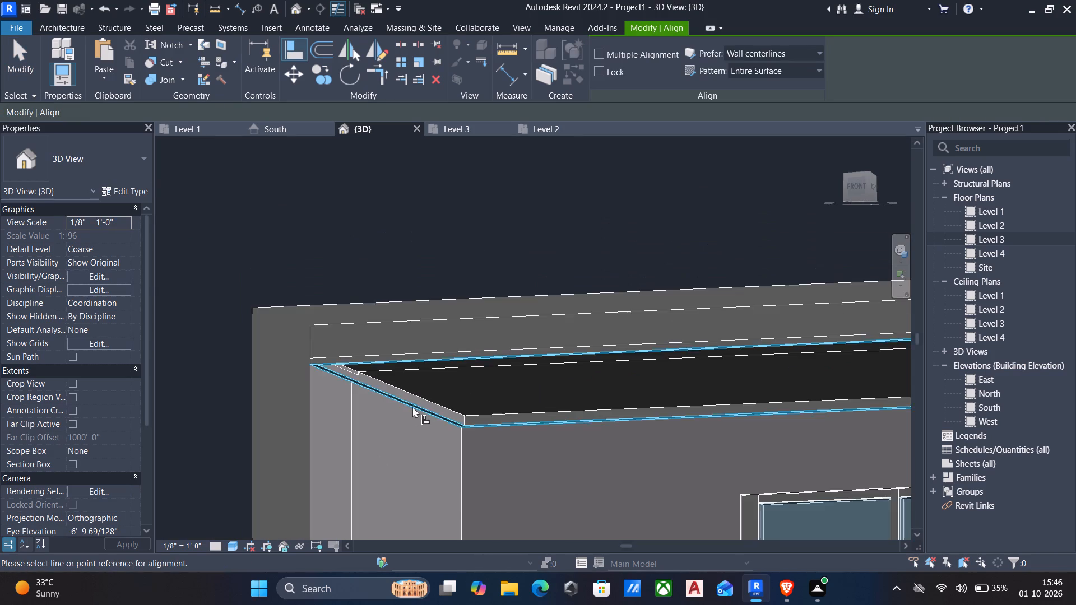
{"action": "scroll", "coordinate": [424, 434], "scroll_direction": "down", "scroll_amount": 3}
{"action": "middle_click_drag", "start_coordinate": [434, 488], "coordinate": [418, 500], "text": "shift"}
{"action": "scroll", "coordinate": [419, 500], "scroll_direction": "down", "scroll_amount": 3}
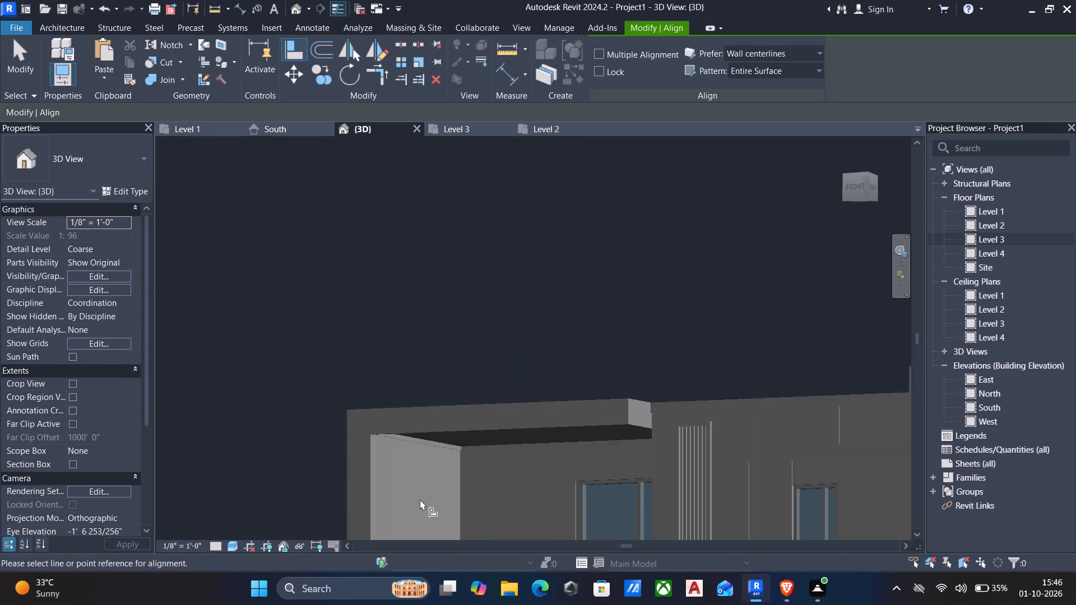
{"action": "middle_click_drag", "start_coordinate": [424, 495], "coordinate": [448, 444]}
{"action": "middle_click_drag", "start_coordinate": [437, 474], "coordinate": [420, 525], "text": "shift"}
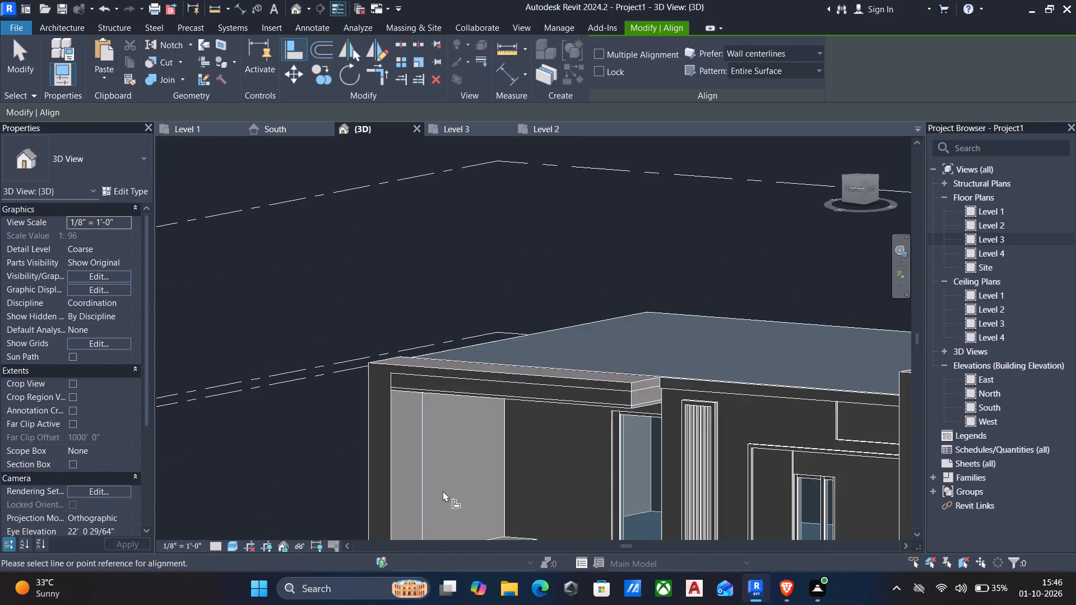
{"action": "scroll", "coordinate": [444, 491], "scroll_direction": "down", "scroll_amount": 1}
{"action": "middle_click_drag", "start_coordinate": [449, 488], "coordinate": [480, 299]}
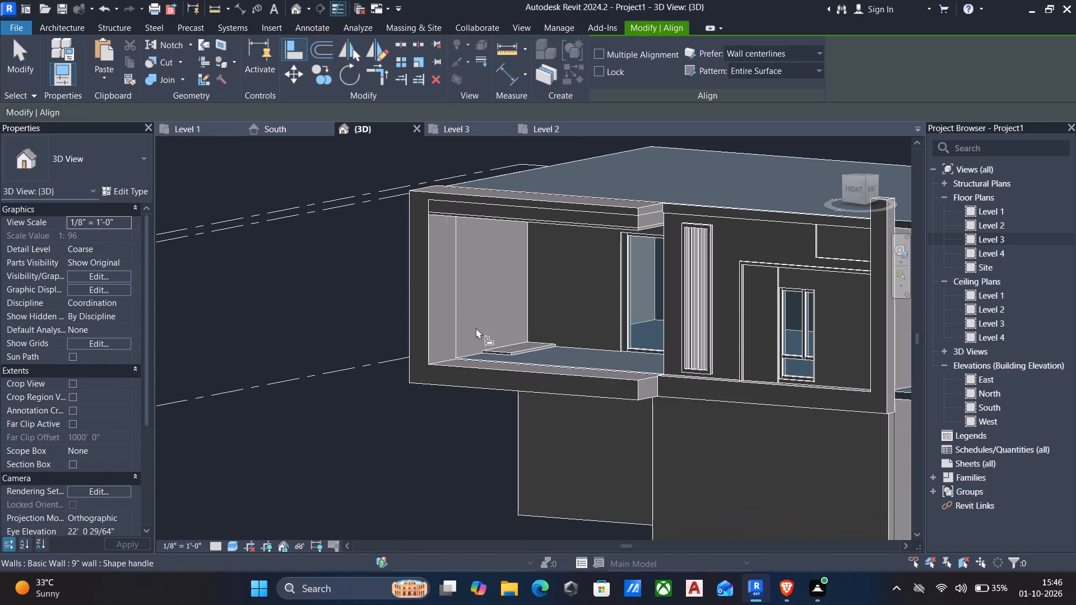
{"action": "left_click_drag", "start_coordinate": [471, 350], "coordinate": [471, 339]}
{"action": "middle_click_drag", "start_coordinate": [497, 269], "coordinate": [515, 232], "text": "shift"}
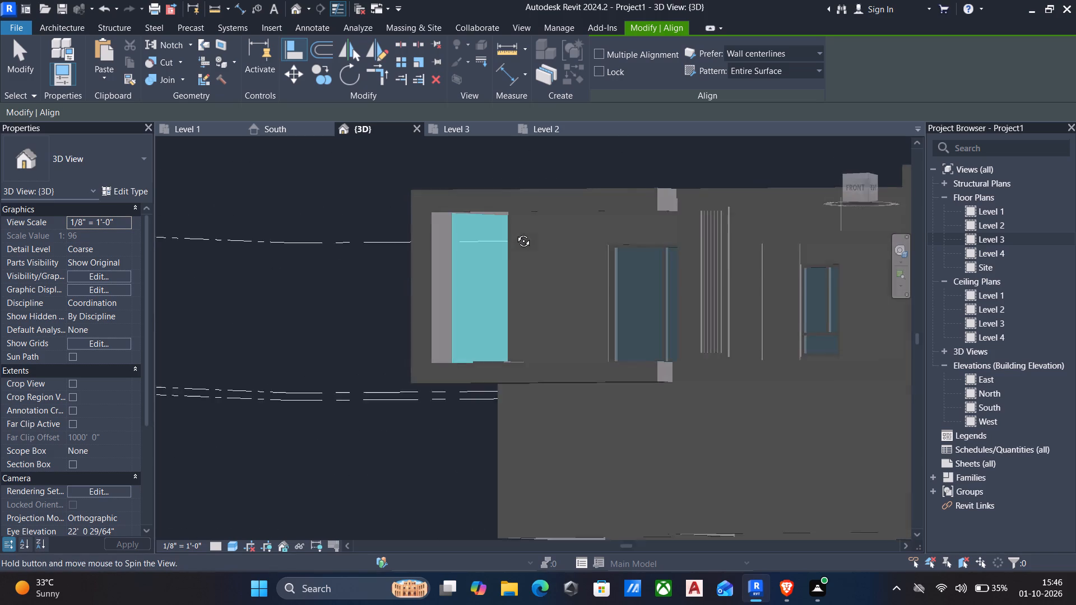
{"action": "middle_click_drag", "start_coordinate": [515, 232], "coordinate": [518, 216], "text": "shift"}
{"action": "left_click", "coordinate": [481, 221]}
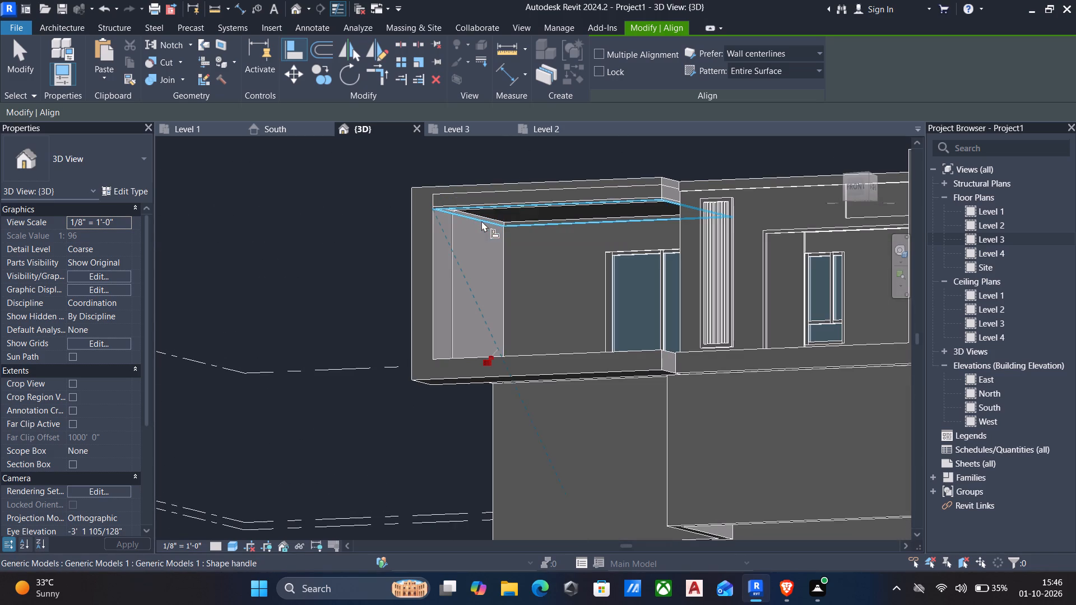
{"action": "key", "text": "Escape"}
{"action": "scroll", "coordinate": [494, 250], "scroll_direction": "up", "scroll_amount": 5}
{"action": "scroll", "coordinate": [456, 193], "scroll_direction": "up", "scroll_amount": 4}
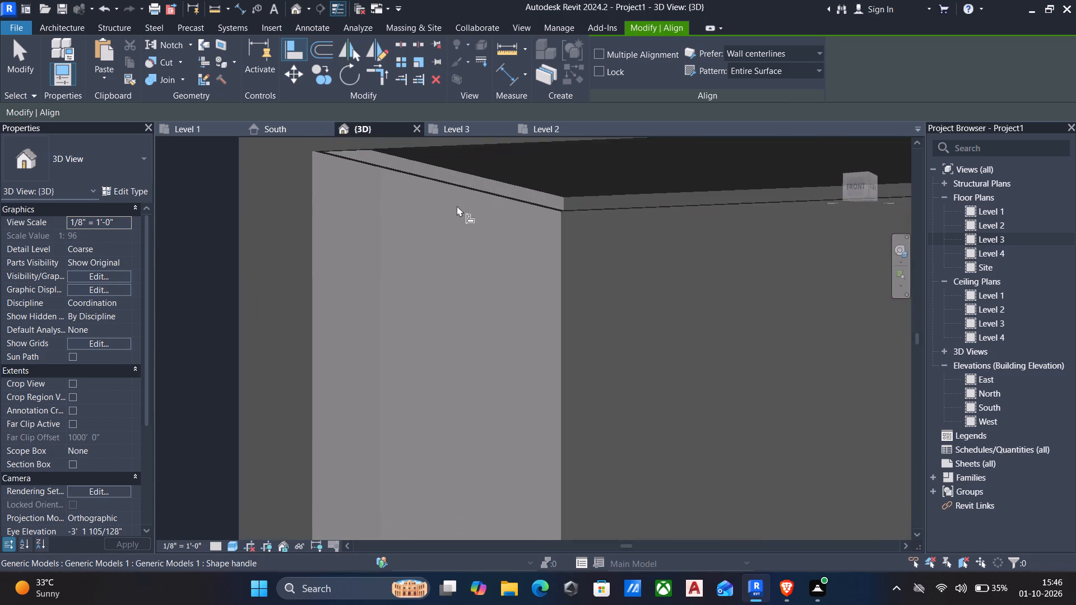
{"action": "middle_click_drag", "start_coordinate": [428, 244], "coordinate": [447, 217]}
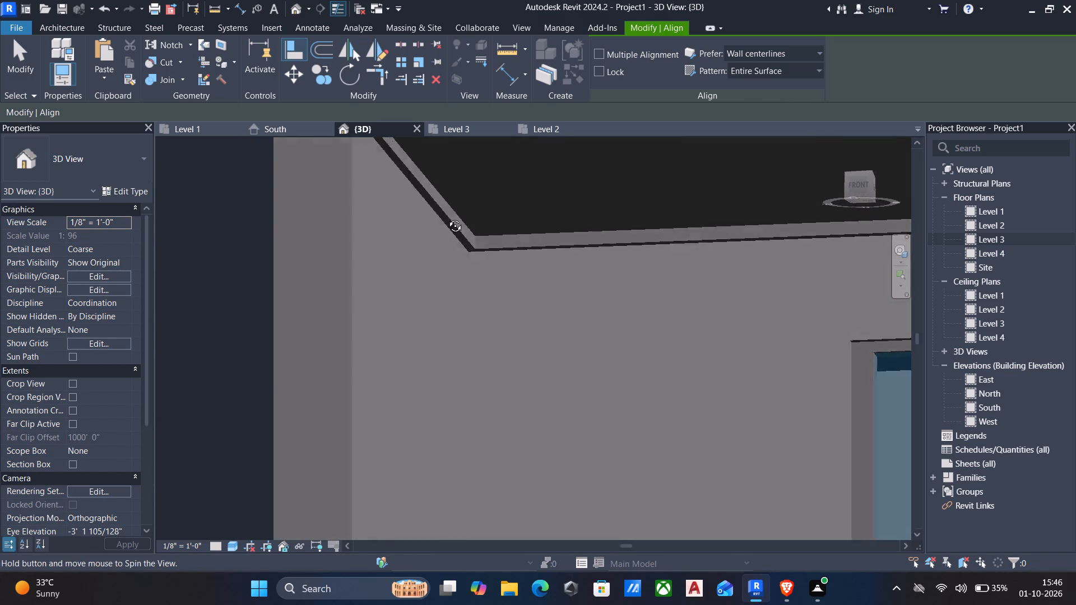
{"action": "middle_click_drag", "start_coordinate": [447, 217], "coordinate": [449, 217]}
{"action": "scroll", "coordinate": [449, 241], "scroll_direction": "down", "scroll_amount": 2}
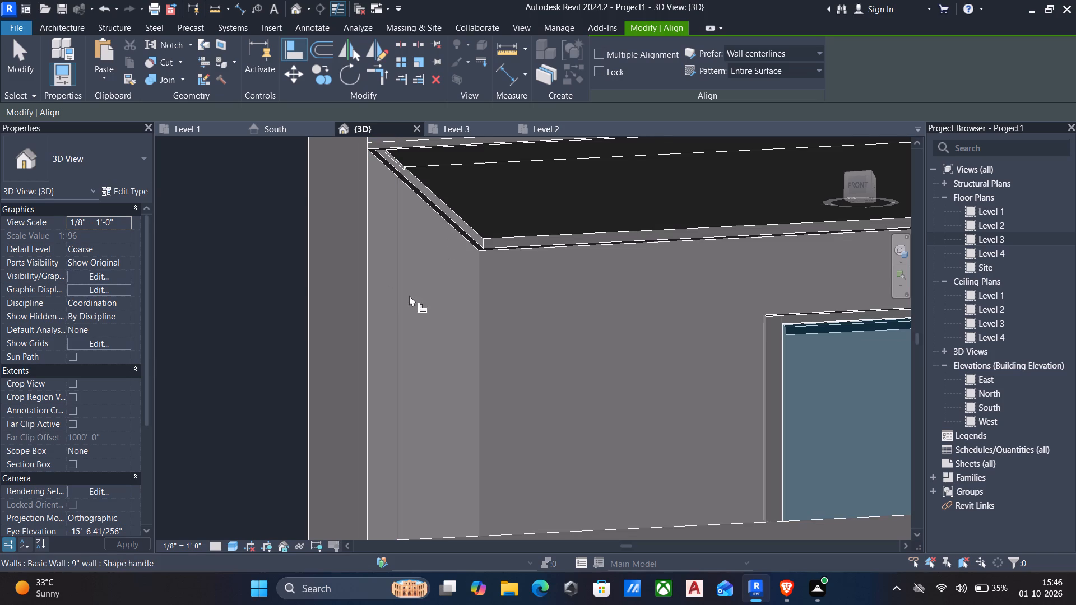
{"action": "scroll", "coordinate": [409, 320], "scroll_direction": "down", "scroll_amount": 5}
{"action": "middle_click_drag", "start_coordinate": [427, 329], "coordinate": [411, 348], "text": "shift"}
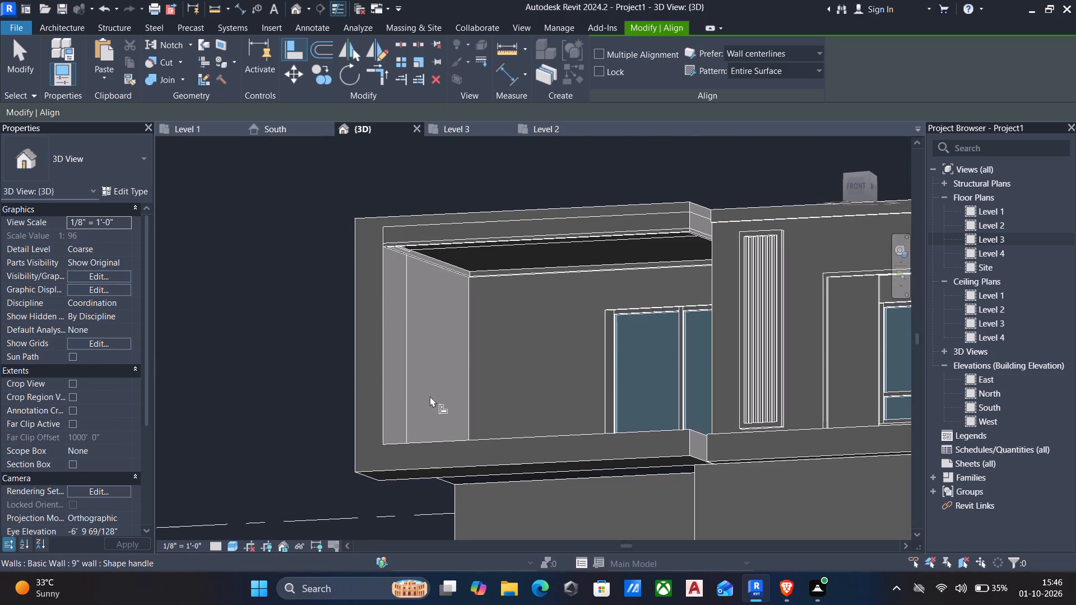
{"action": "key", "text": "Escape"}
Align the balcony ceiling's side edge with the inner face of the balcony's 9" side wall.
{"action": "middle_click_drag", "start_coordinate": [426, 395], "coordinate": [416, 415], "text": "shift"}
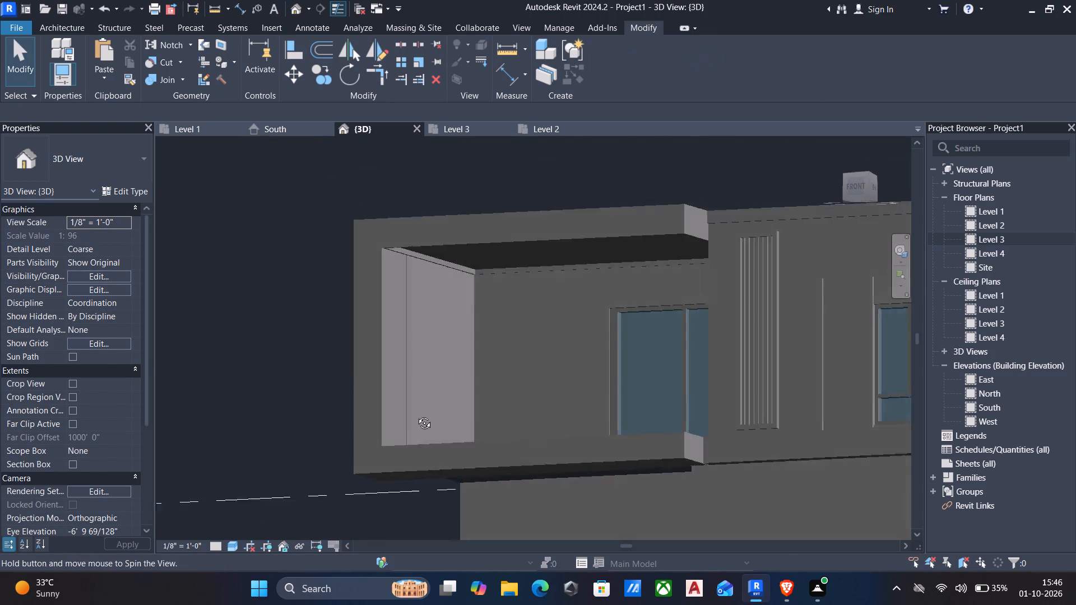
{"action": "middle_click_drag", "start_coordinate": [416, 415], "coordinate": [415, 436], "text": "shift"}
{"action": "type", "text": "al"}
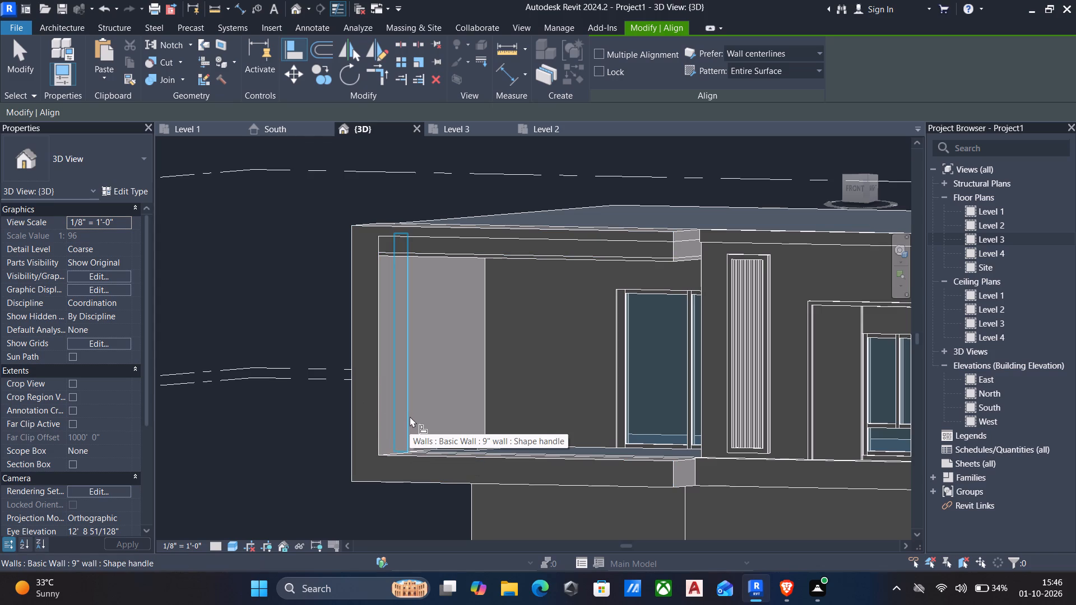
{"action": "middle_click_drag", "start_coordinate": [406, 417], "coordinate": [412, 454], "text": "shift"}
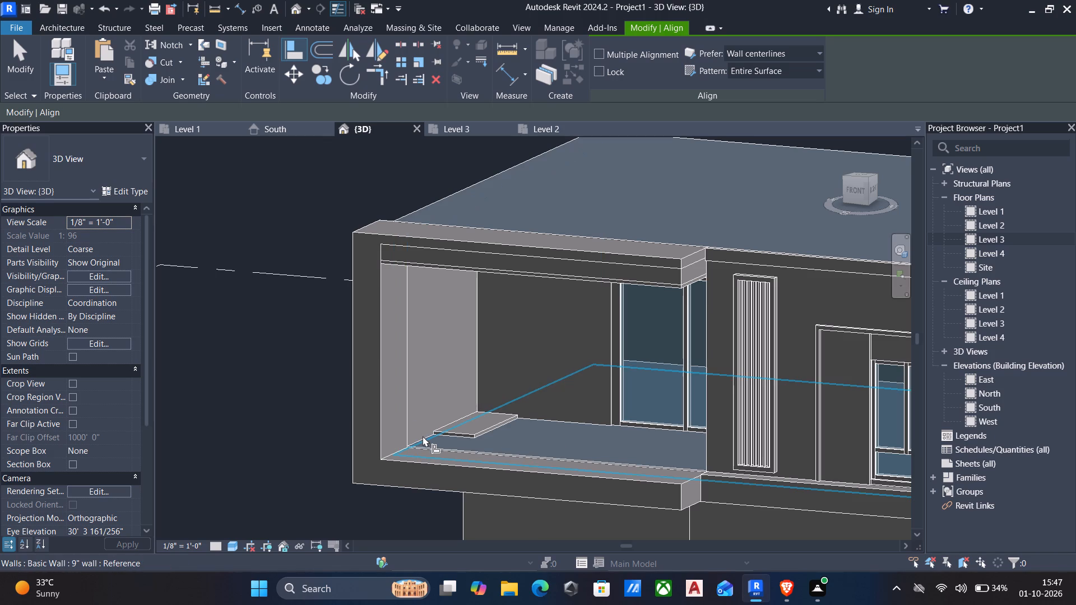
{"action": "left_click", "coordinate": [421, 432]}
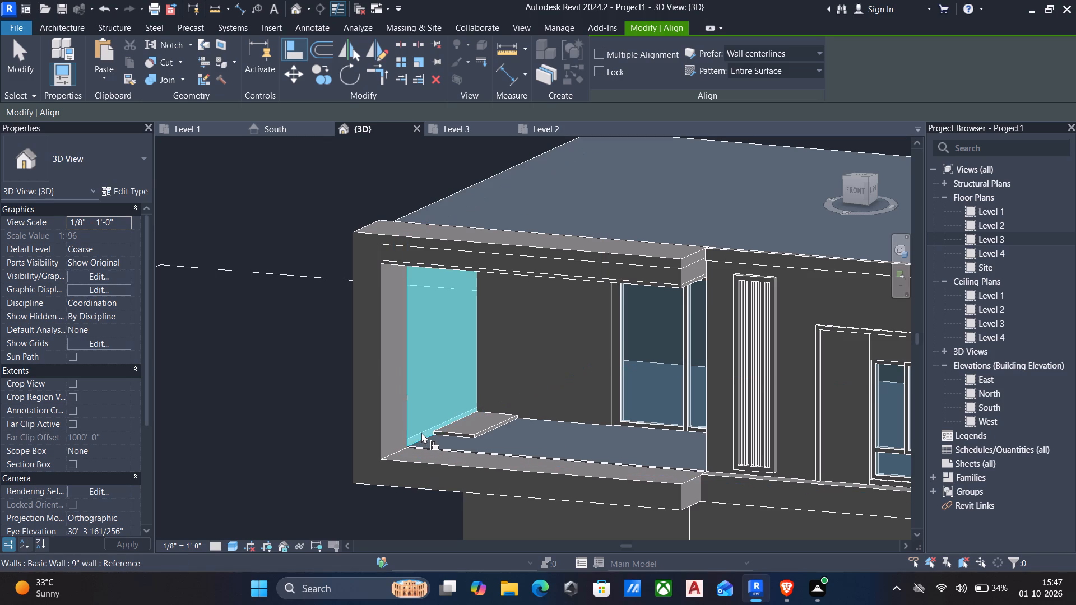
{"action": "middle_click_drag", "start_coordinate": [458, 434], "coordinate": [448, 388], "text": "shift"}
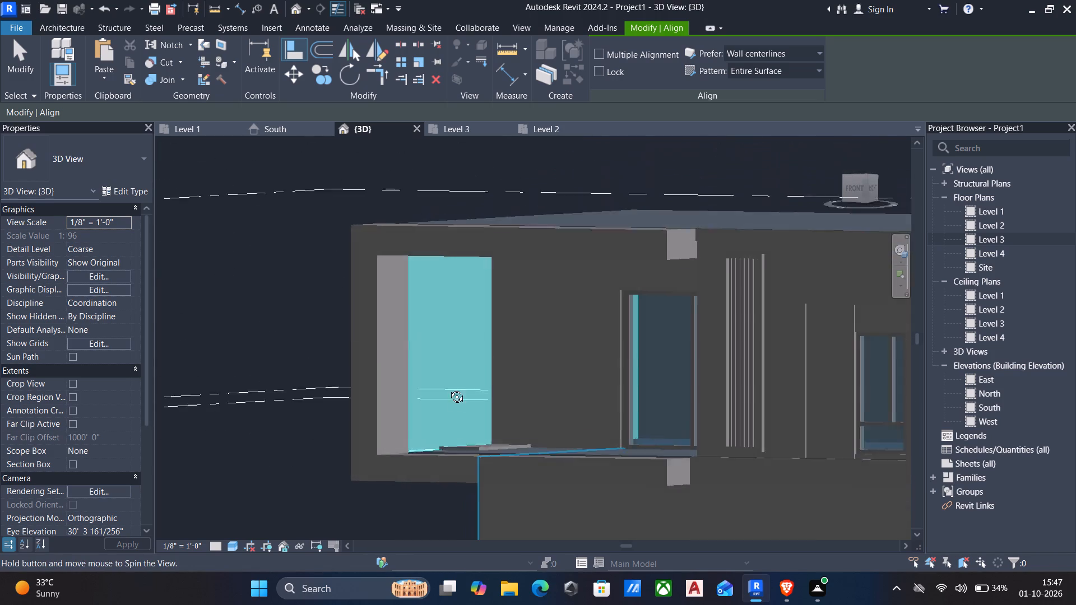
{"action": "middle_click_drag", "start_coordinate": [448, 388], "coordinate": [463, 312], "text": "shift"}
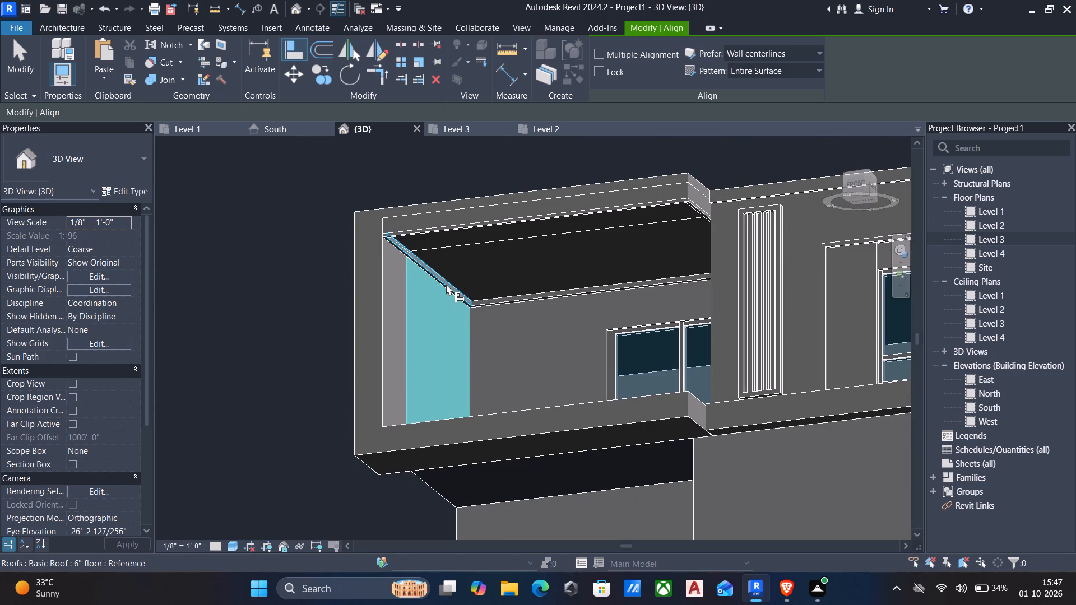
{"action": "left_click", "coordinate": [446, 283]}
{"action": "scroll", "coordinate": [532, 288], "scroll_direction": "up", "scroll_amount": 3}
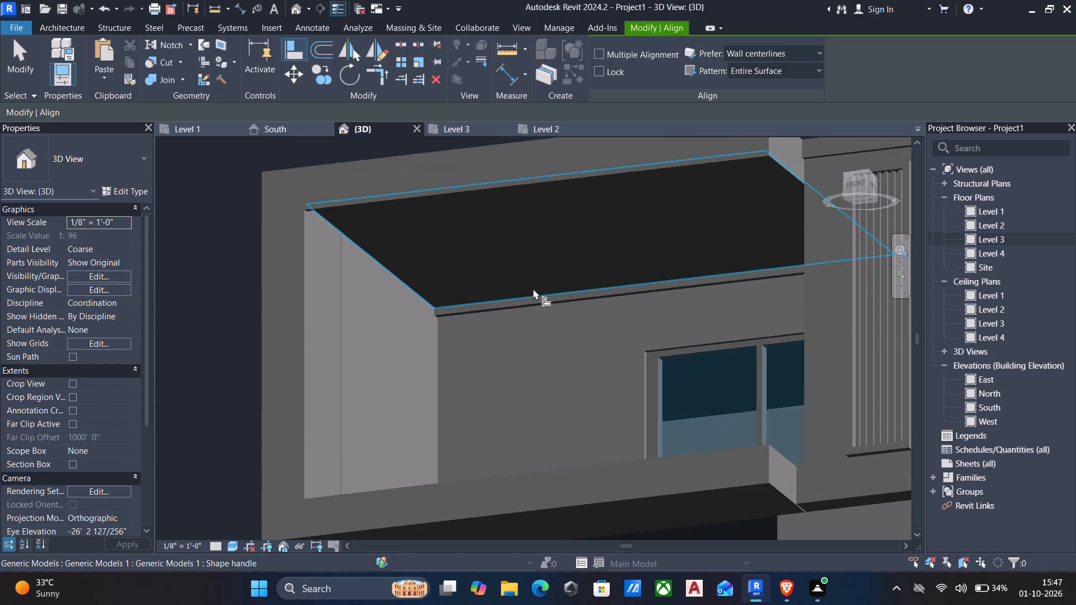
{"action": "key", "text": "Escape"}
Align the balcony ceiling's rear edge with the outer face of the back wall that holds the glazed opening.
{"action": "scroll", "coordinate": [411, 296], "scroll_direction": "down", "scroll_amount": 3}
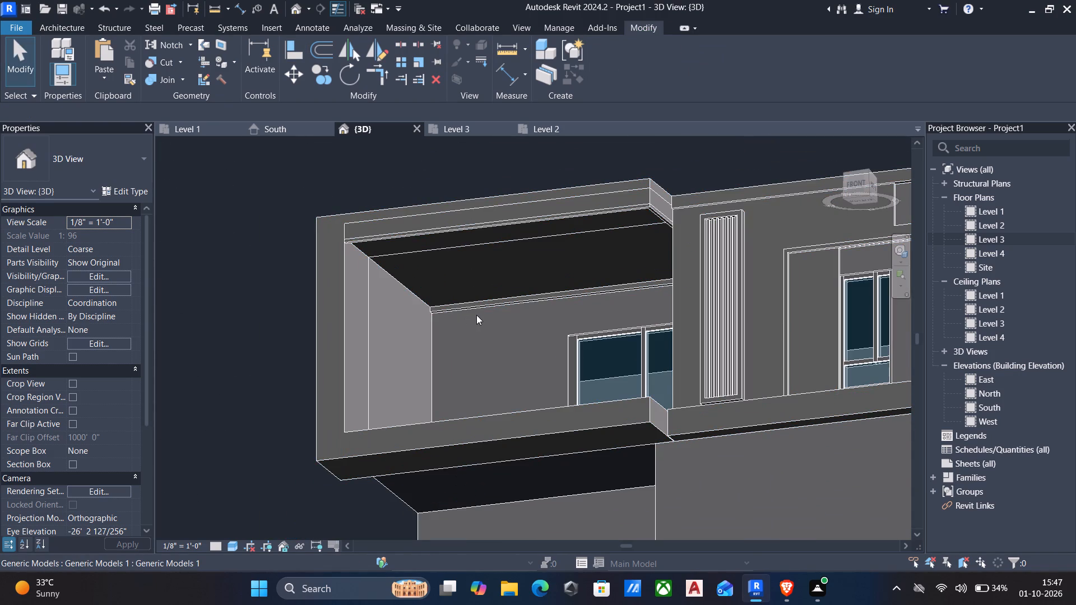
{"action": "middle_click_drag", "start_coordinate": [497, 313], "coordinate": [498, 439], "text": "shift"}
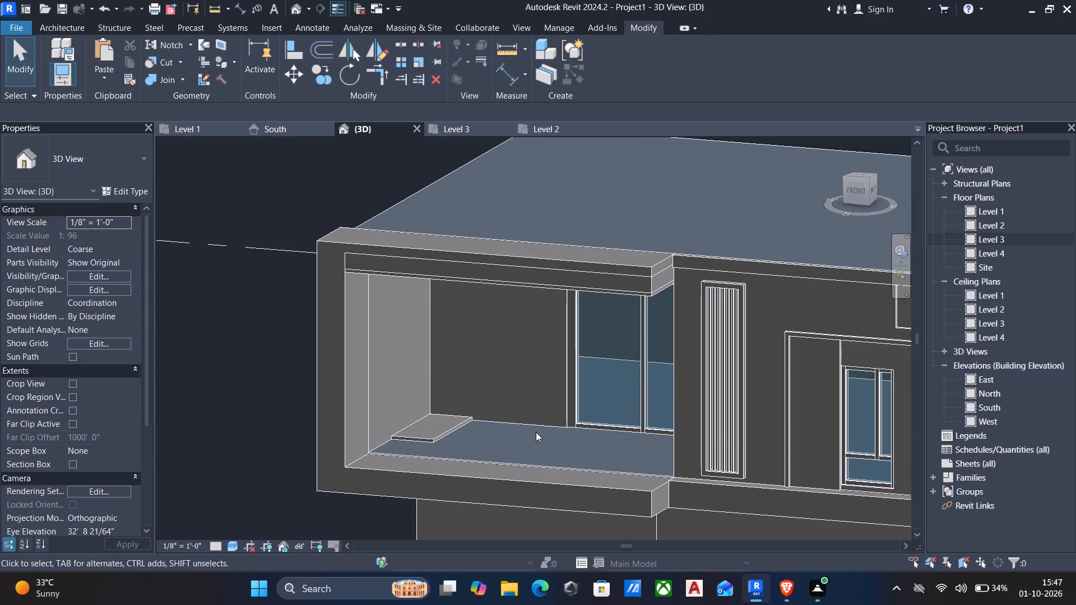
{"action": "middle_click_drag", "start_coordinate": [520, 393], "coordinate": [578, 379], "text": "shift"}
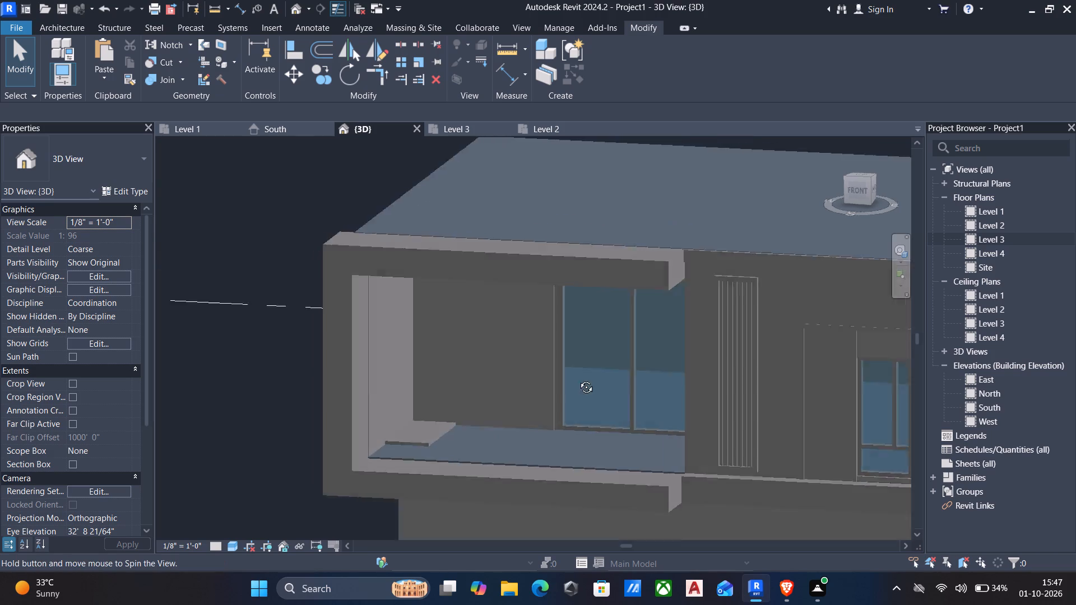
{"action": "middle_click_drag", "start_coordinate": [578, 379], "coordinate": [581, 279], "text": "shift"}
{"action": "middle_click_drag", "start_coordinate": [537, 315], "coordinate": [521, 352], "text": "shift"}
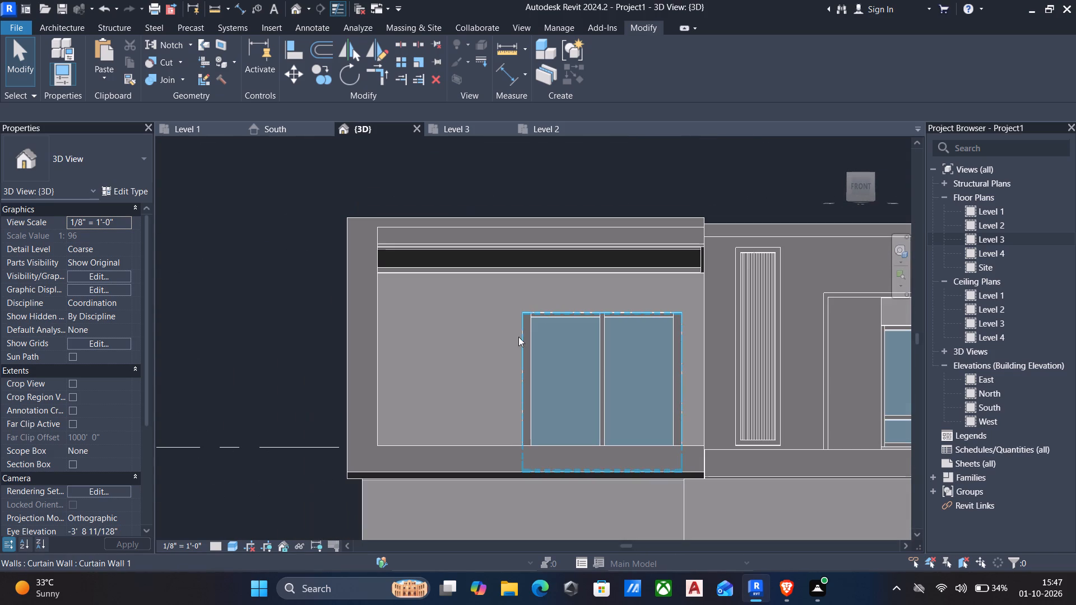
{"action": "type", "text": "al"}
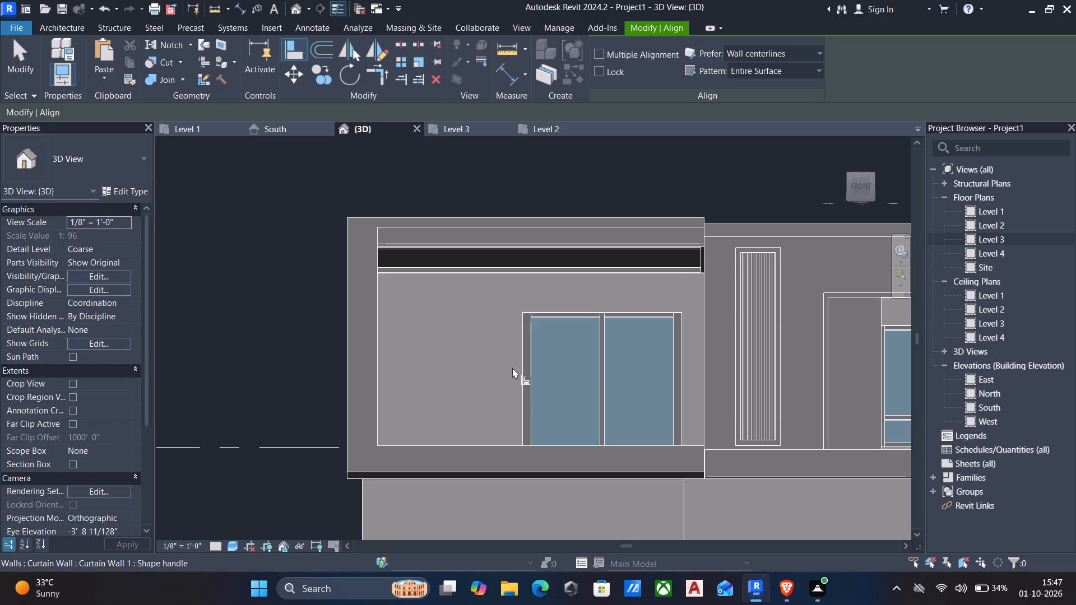
{"action": "middle_click_drag", "start_coordinate": [512, 367], "coordinate": [522, 393], "text": "shift"}
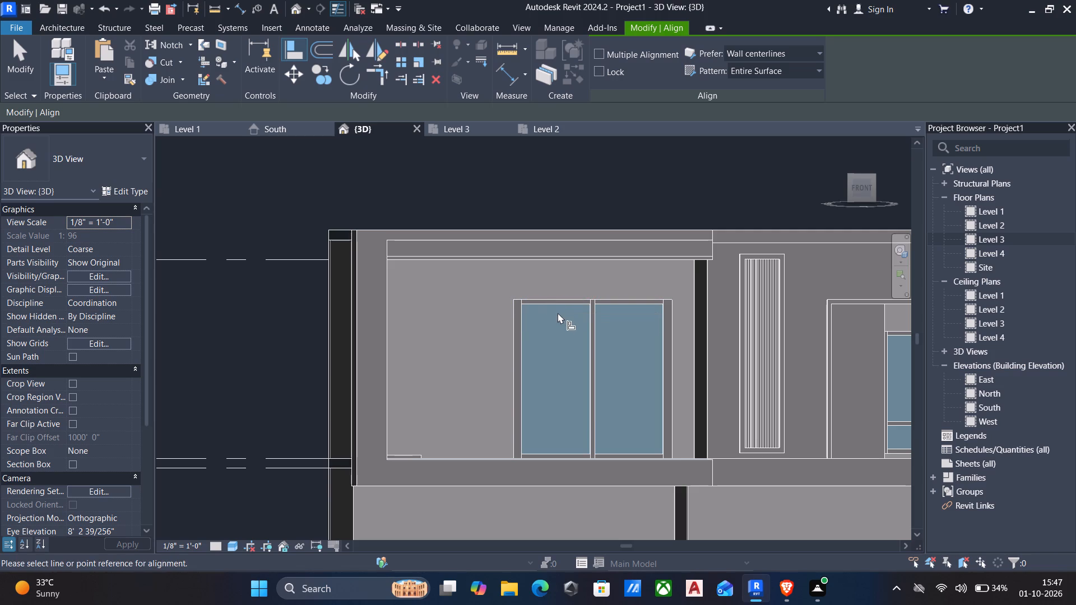
{"action": "middle_click_drag", "start_coordinate": [590, 282], "coordinate": [532, 307], "text": "shift"}
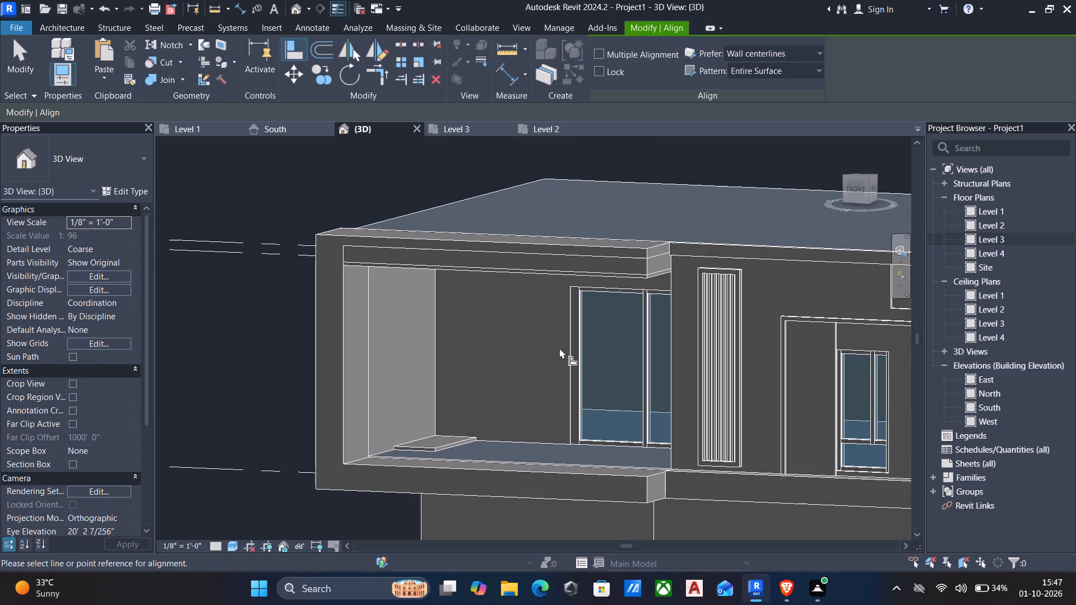
{"action": "left_click", "coordinate": [565, 346]}
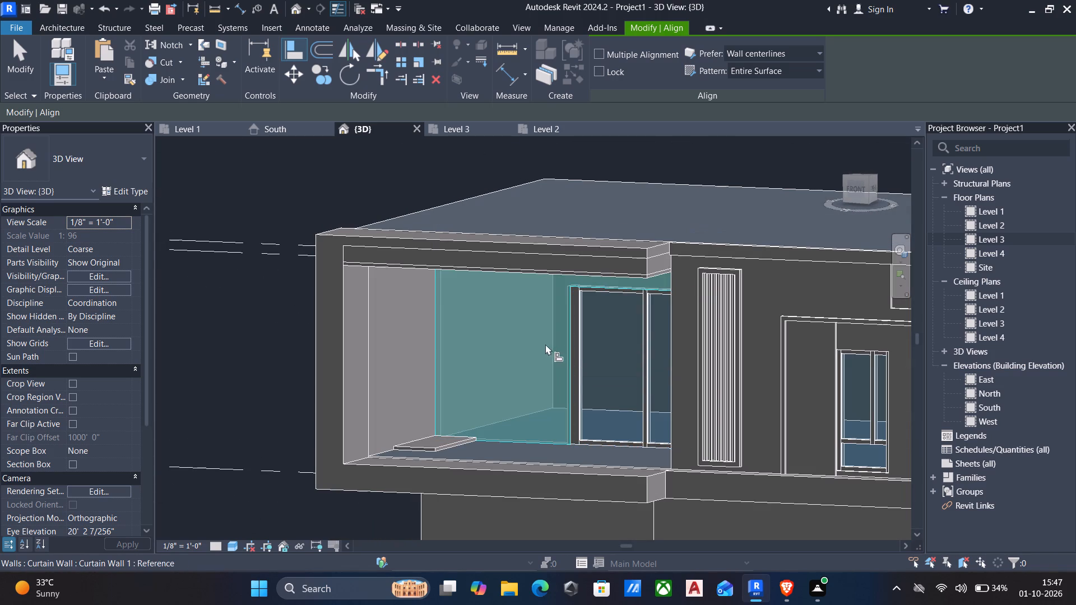
{"action": "middle_click_drag", "start_coordinate": [530, 343], "coordinate": [576, 272], "text": "shift"}
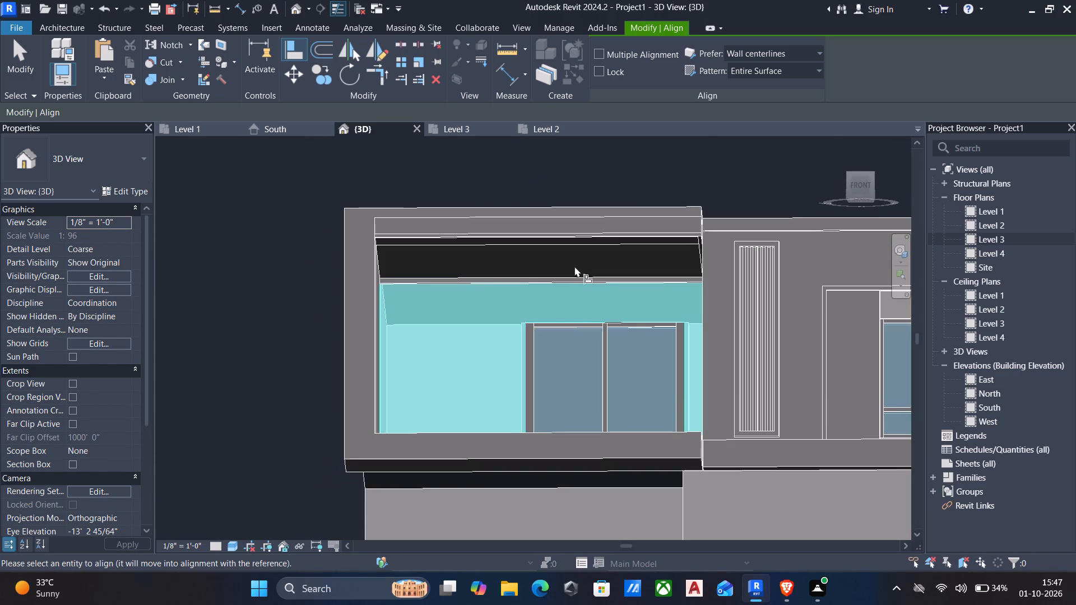
{"action": "left_click", "coordinate": [558, 276]}
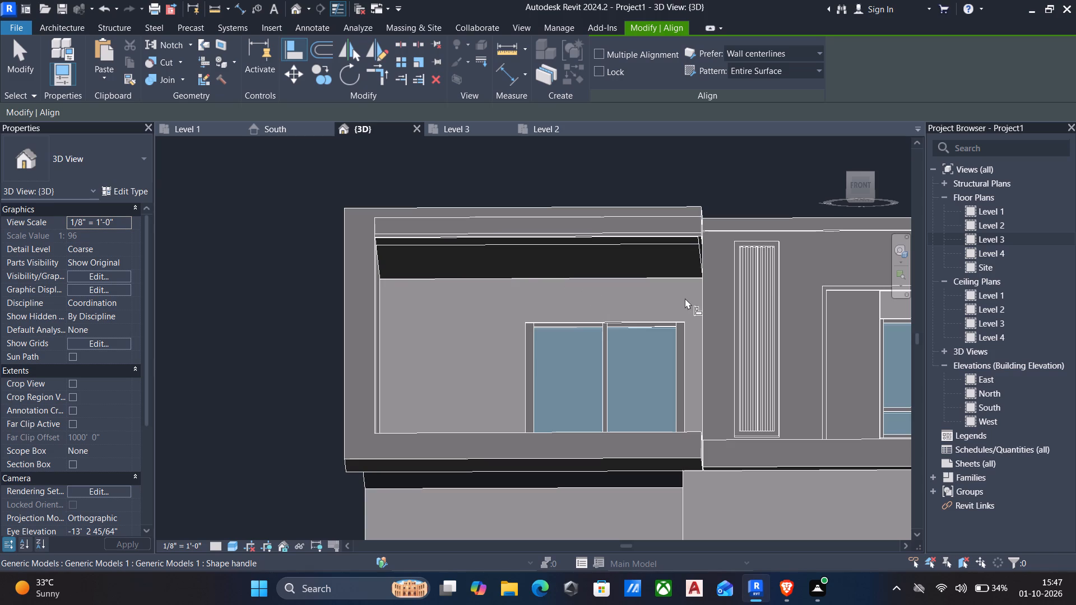
Examine the balcony's ceiling, side wall and floor piece from the front, both sides, above and below.
{"action": "middle_click_drag", "start_coordinate": [627, 295], "coordinate": [663, 301], "text": "shift"}
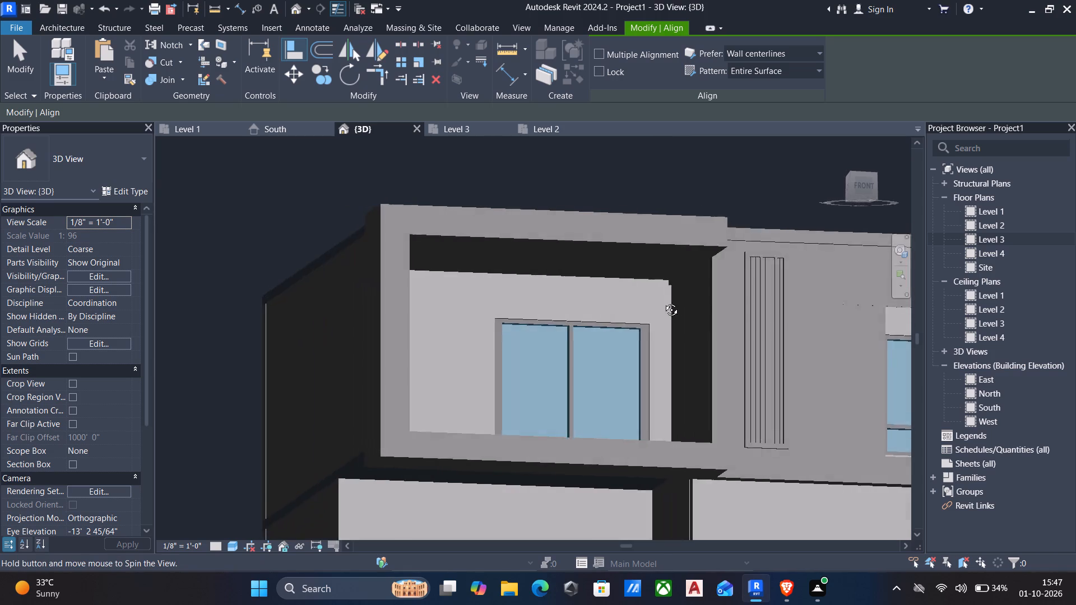
{"action": "middle_click_drag", "start_coordinate": [663, 301], "coordinate": [746, 295], "text": "shift"}
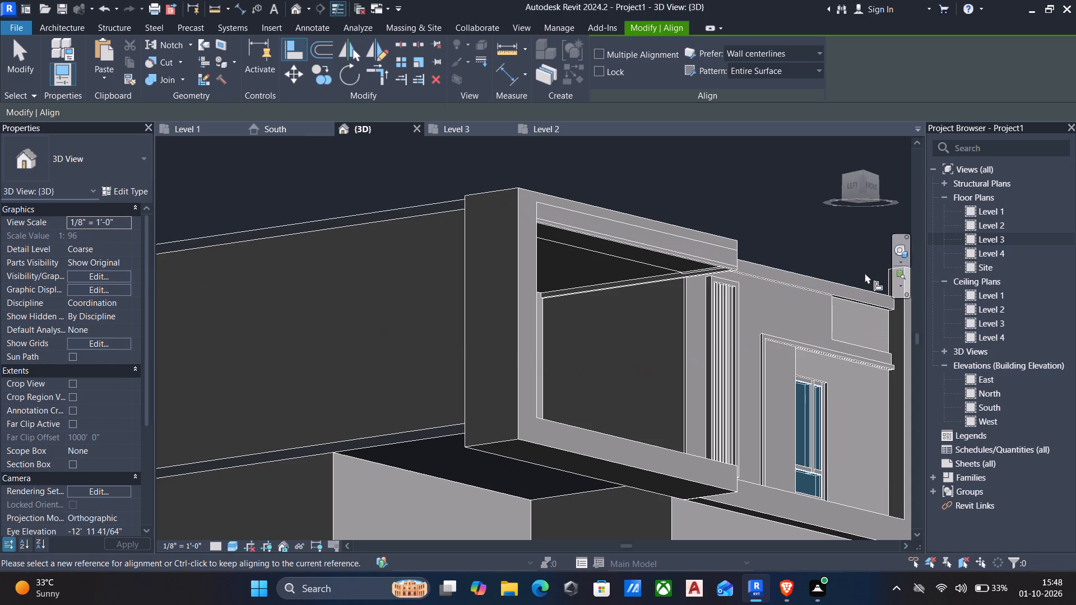
{"action": "scroll", "coordinate": [798, 294], "scroll_direction": "down", "scroll_amount": 1}
{"action": "key", "text": "Escape"}
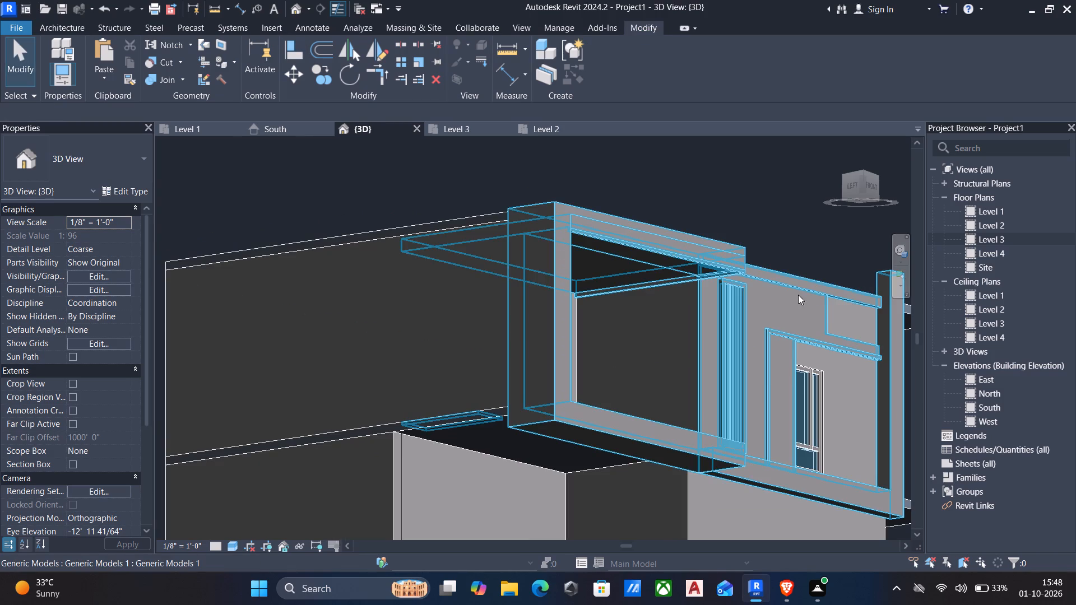
{"action": "middle_click_drag", "start_coordinate": [818, 295], "coordinate": [660, 344], "text": "shift"}
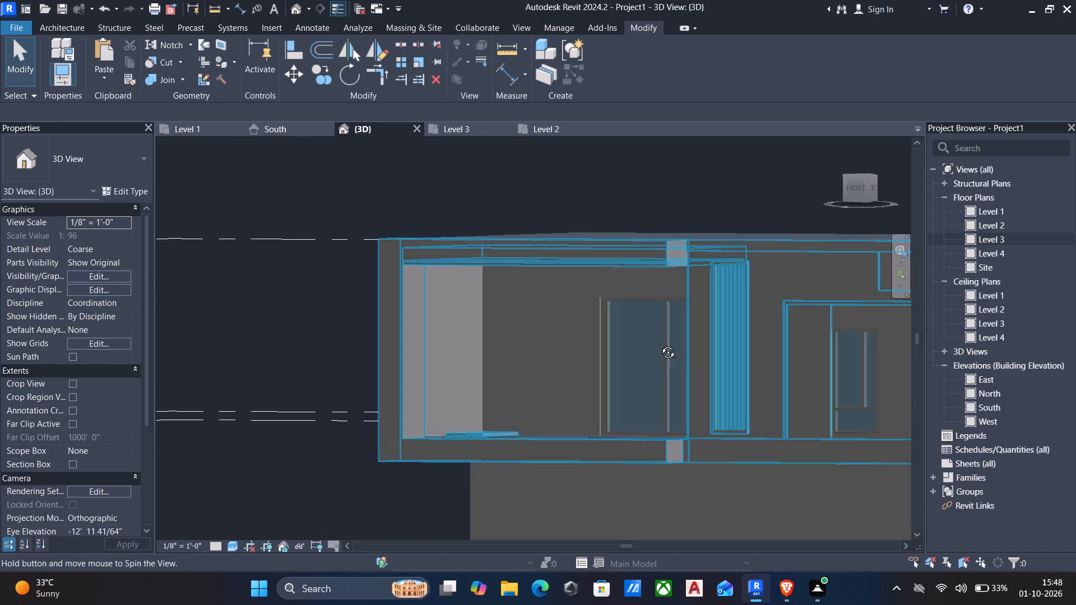
{"action": "middle_click_drag", "start_coordinate": [660, 344], "coordinate": [759, 314], "text": "shift"}
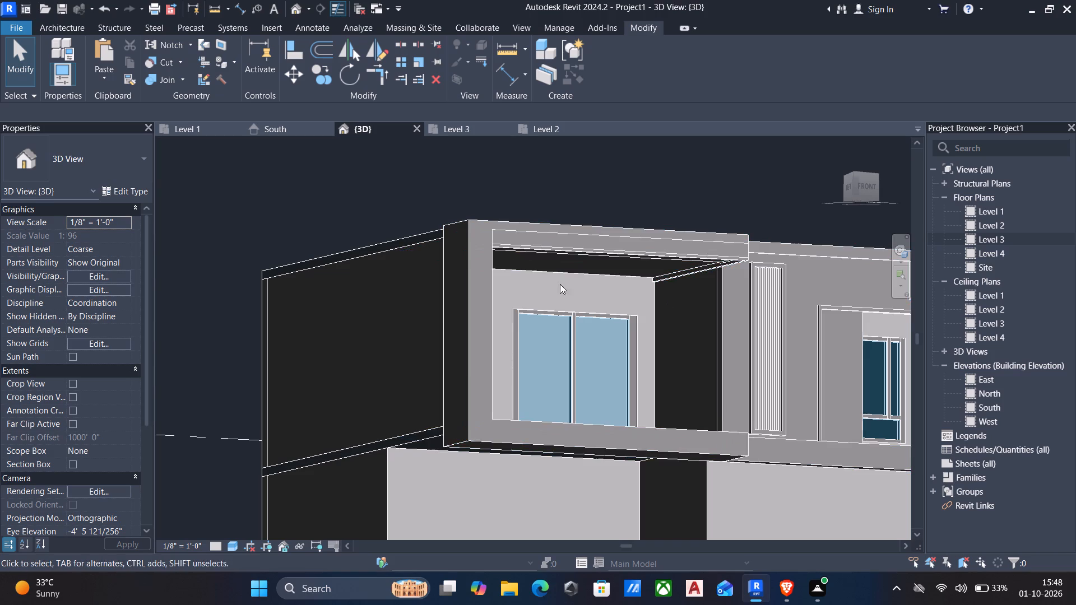
{"action": "middle_click_drag", "start_coordinate": [574, 307], "coordinate": [471, 398], "text": "shift"}
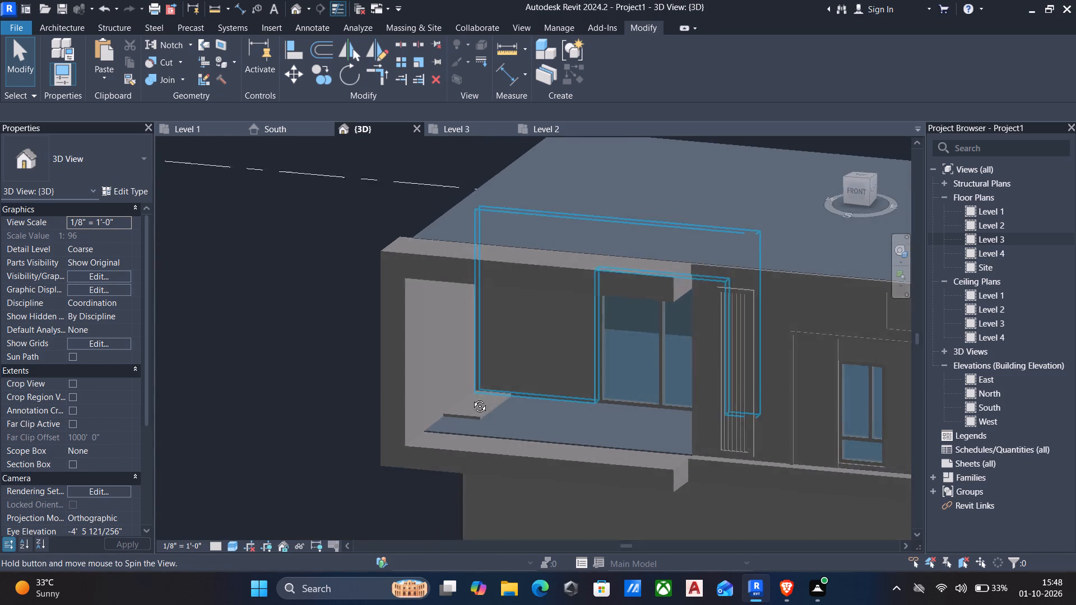
{"action": "middle_click_drag", "start_coordinate": [471, 398], "coordinate": [459, 407], "text": "shift"}
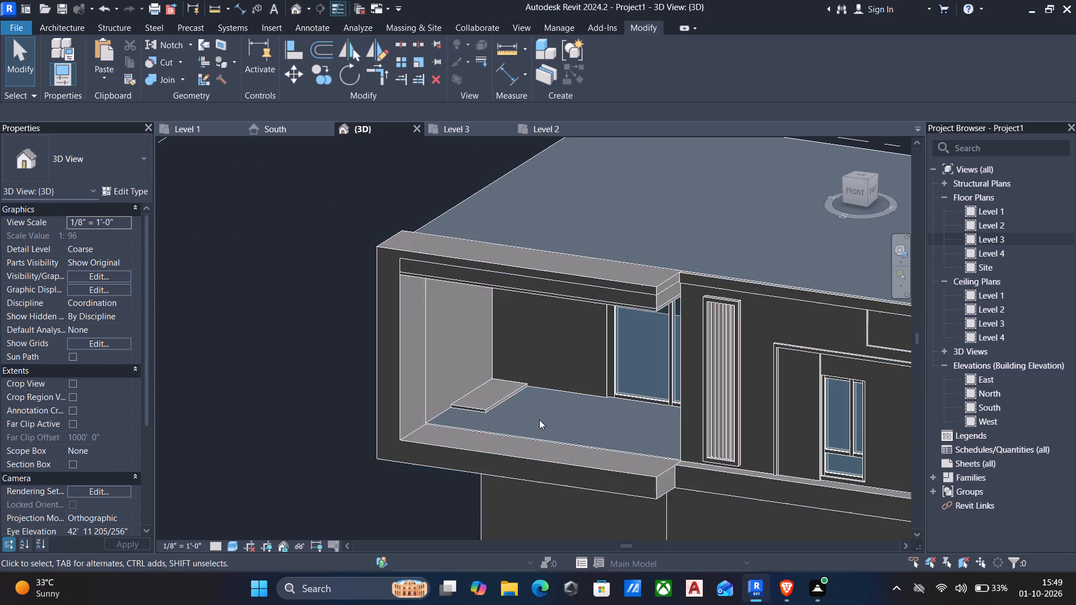
{"action": "left_click", "coordinate": [467, 404]}
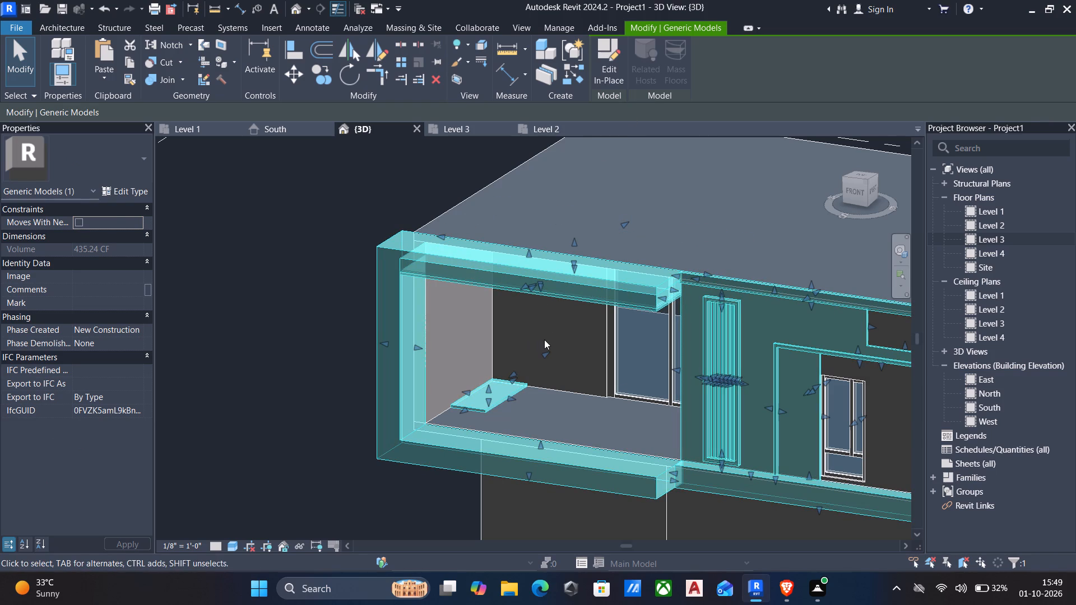
{"action": "middle_click_drag", "start_coordinate": [599, 338], "coordinate": [619, 221], "text": "shift"}
{"action": "middle_click_drag", "start_coordinate": [616, 356], "coordinate": [606, 362], "text": "shift"}
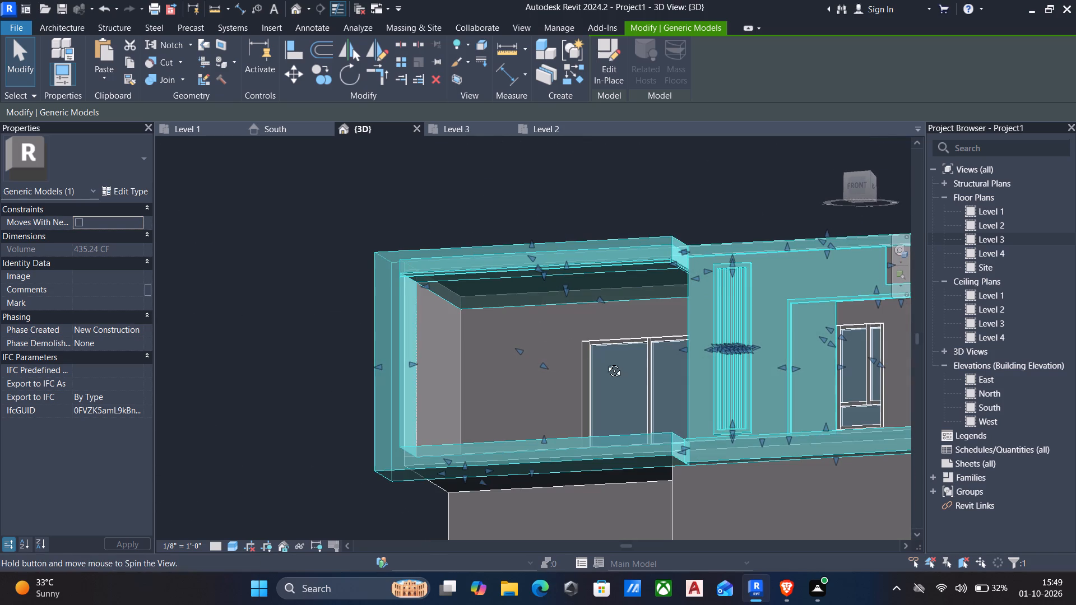
{"action": "middle_click_drag", "start_coordinate": [606, 362], "coordinate": [591, 432], "text": "shift"}
{"action": "middle_click_drag", "start_coordinate": [534, 375], "coordinate": [554, 232], "text": "shift"}
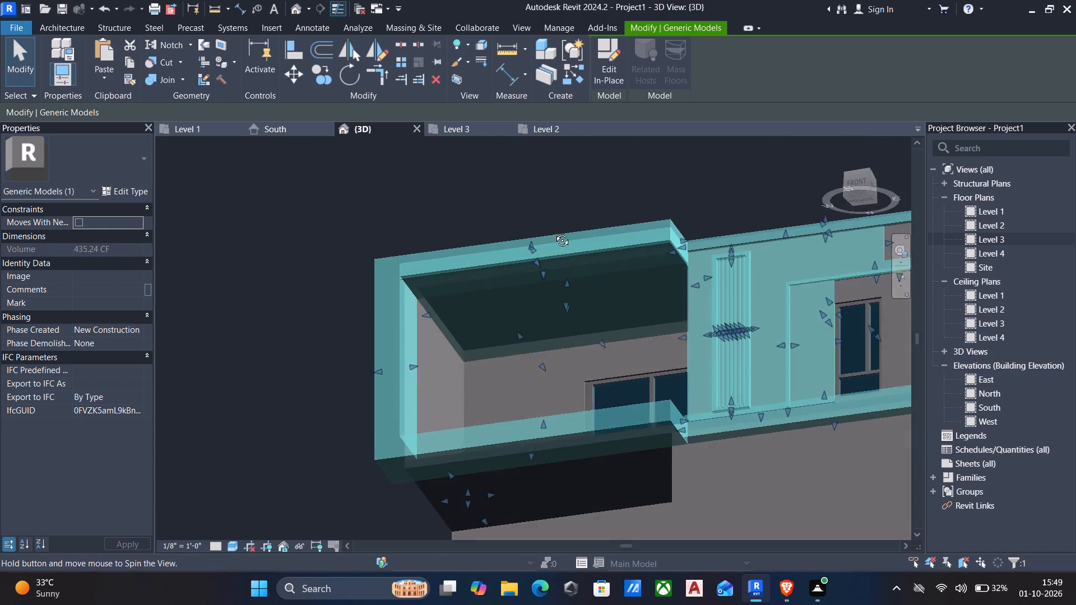
{"action": "middle_click_drag", "start_coordinate": [554, 232], "coordinate": [549, 230], "text": "shift"}
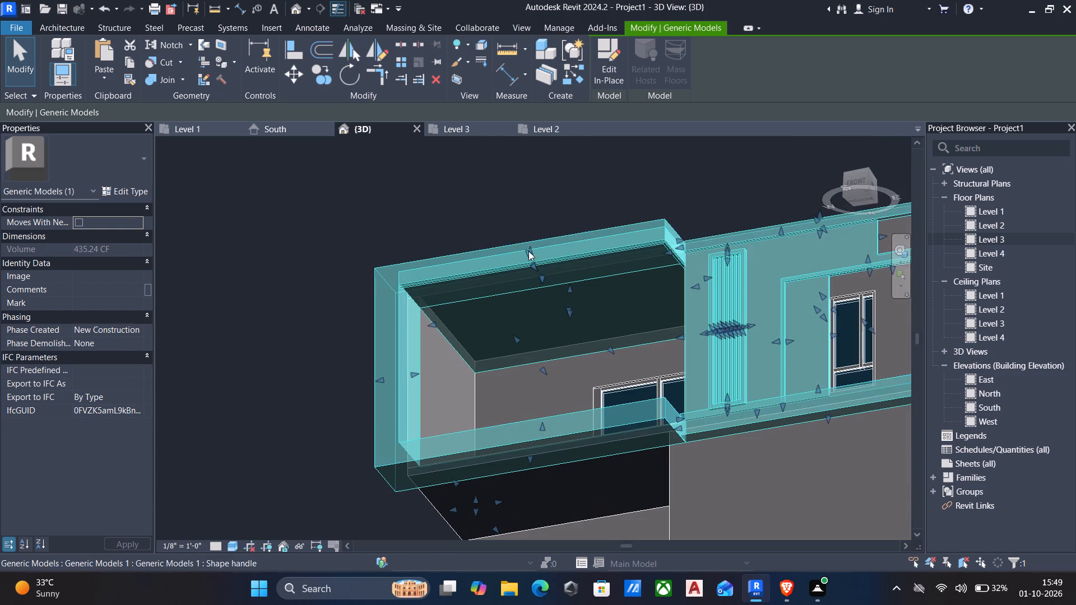
{"action": "key", "text": "Escape"}
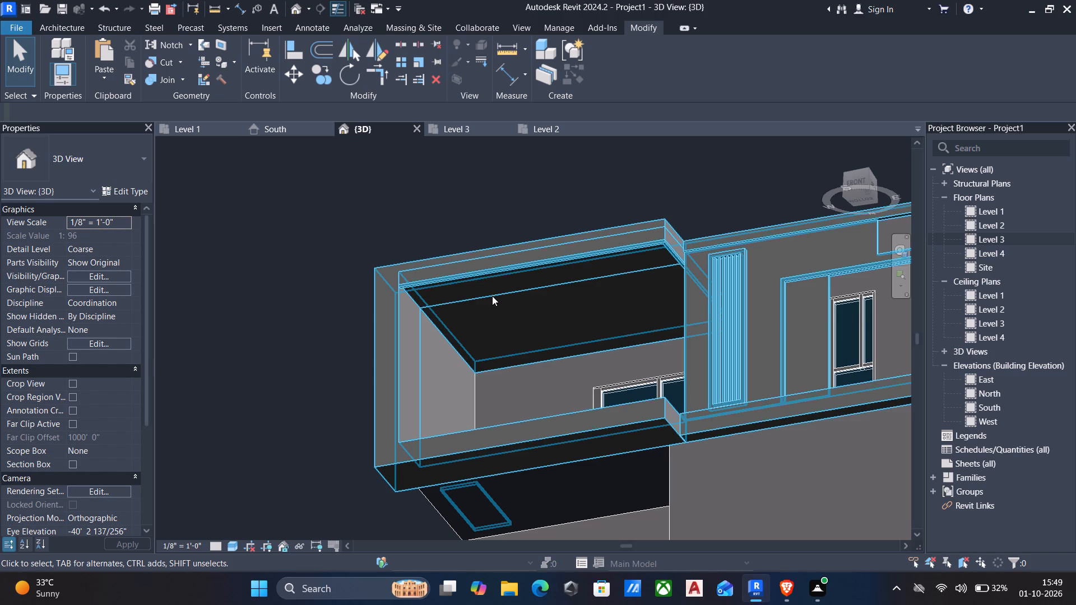
Open the facade's in-place generic model for editing and inspect the balcony ceiling's void extrusion.
{"action": "left_click", "coordinate": [492, 296]}
{"action": "left_click", "coordinate": [603, 59]}
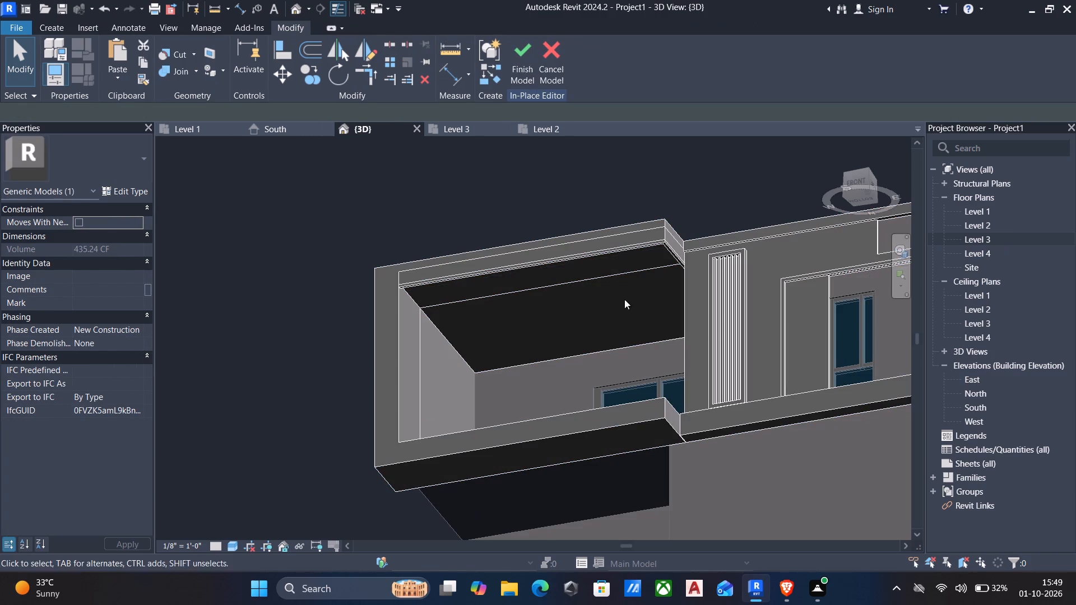
{"action": "left_click", "coordinate": [614, 274]}
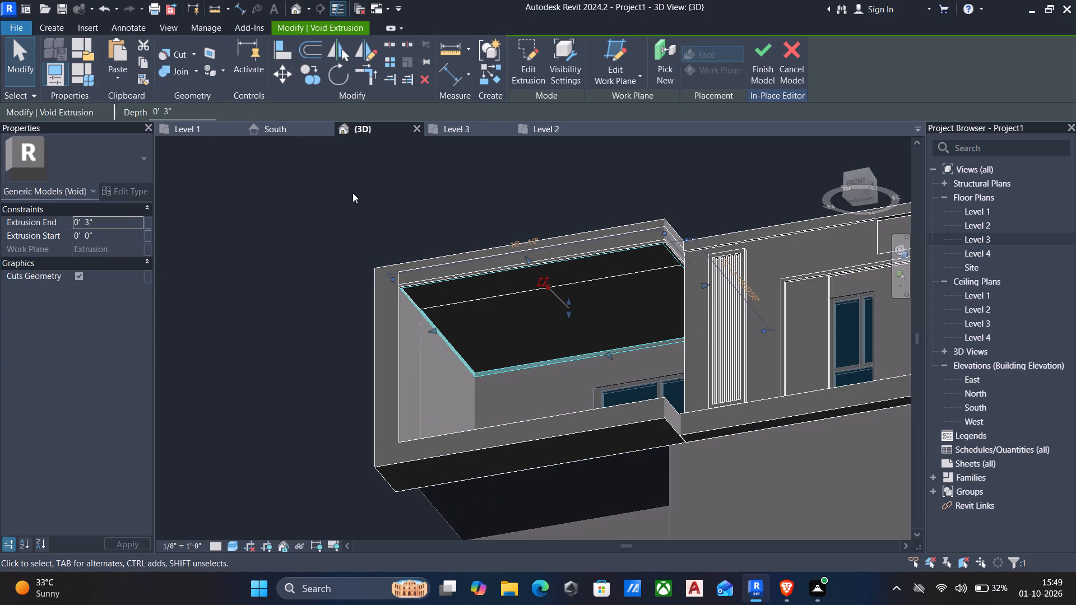
{"action": "key", "text": "Escape"}
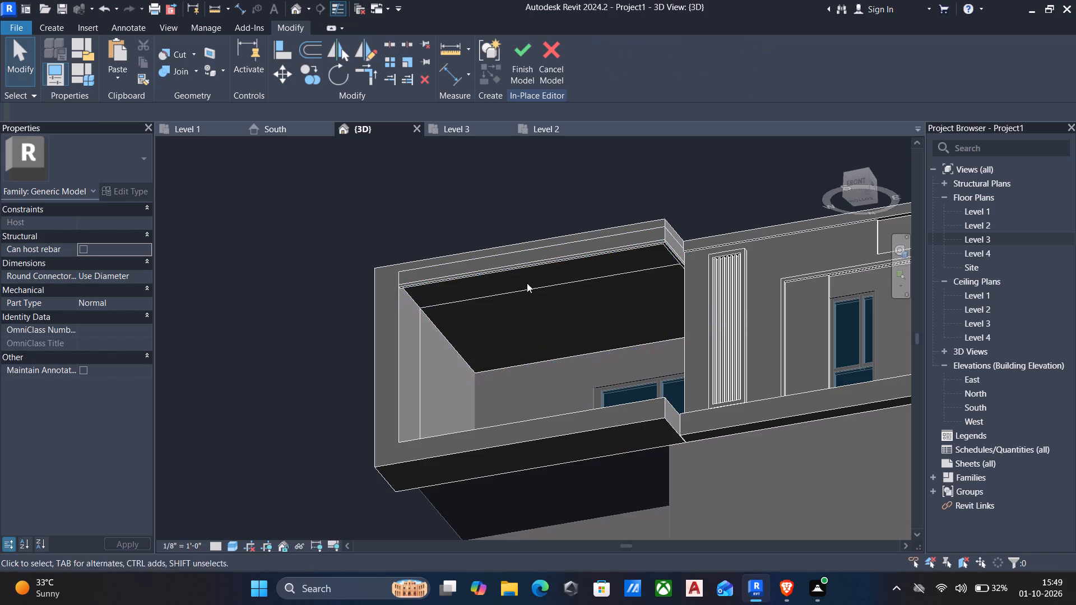
Start a solid extrusion within the in-place model and pick the balcony ceiling's underside as its work plane.
{"action": "middle_click_drag", "start_coordinate": [512, 296], "coordinate": [467, 355], "text": "shift"}
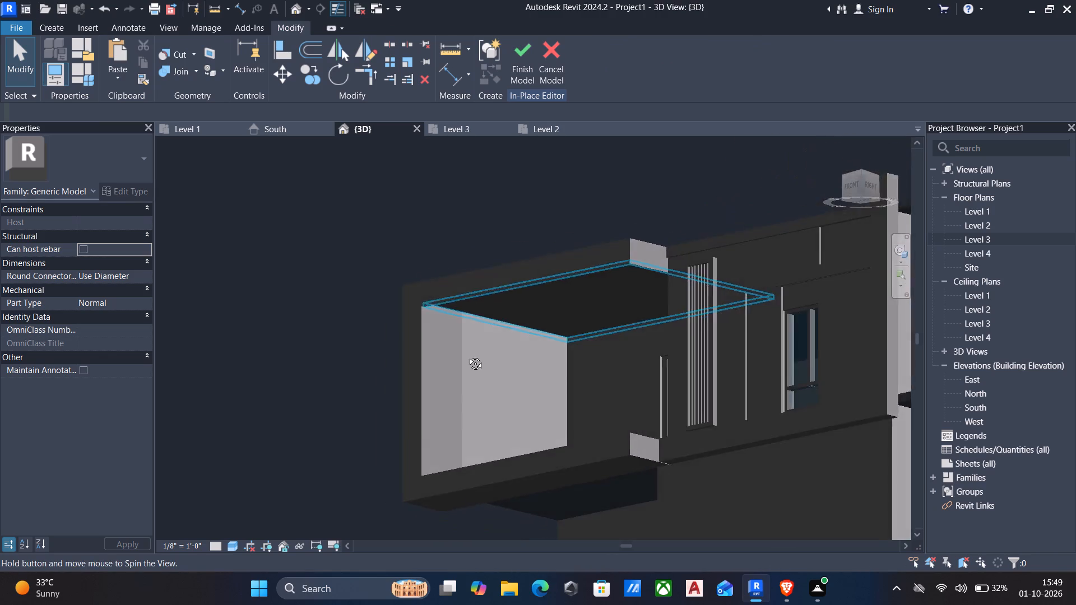
{"action": "middle_click_drag", "start_coordinate": [467, 355], "coordinate": [556, 299], "text": "shift"}
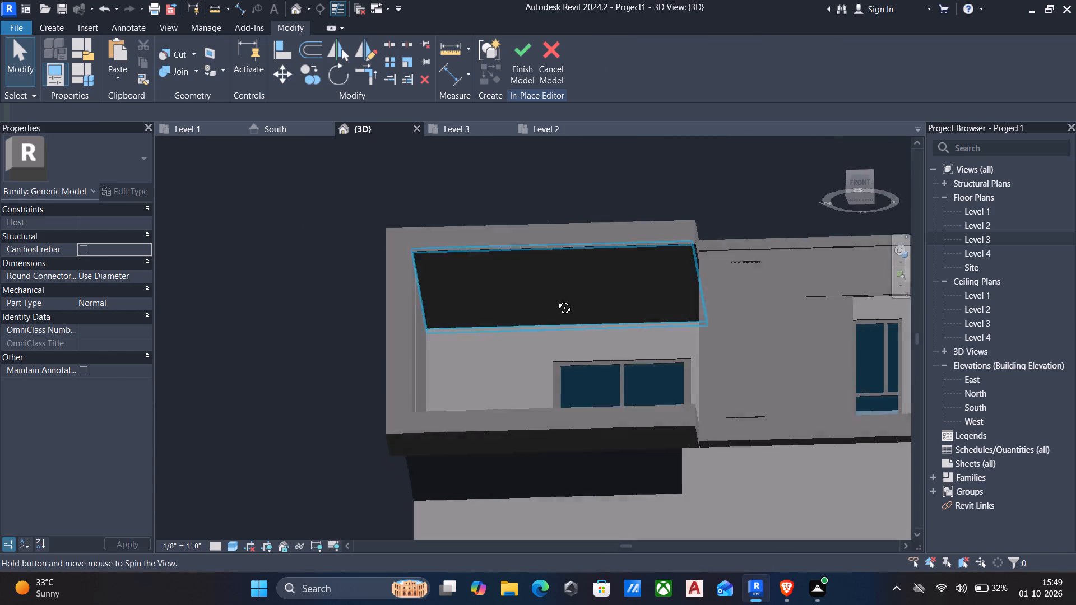
{"action": "middle_click_drag", "start_coordinate": [556, 299], "coordinate": [490, 364], "text": "shift"}
{"action": "left_click", "coordinate": [48, 25]}
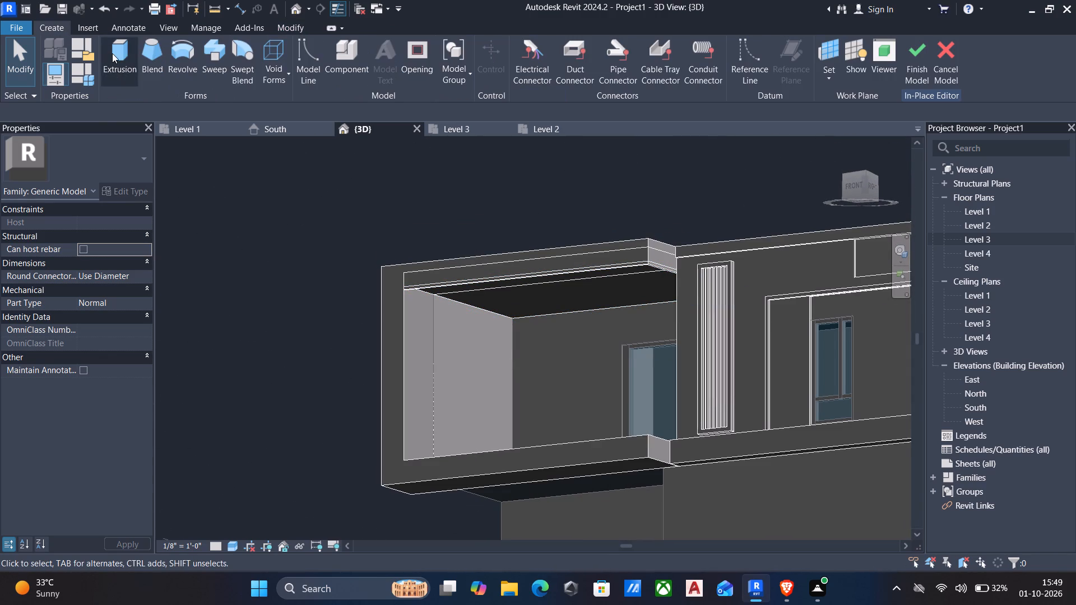
{"action": "left_click", "coordinate": [113, 53]}
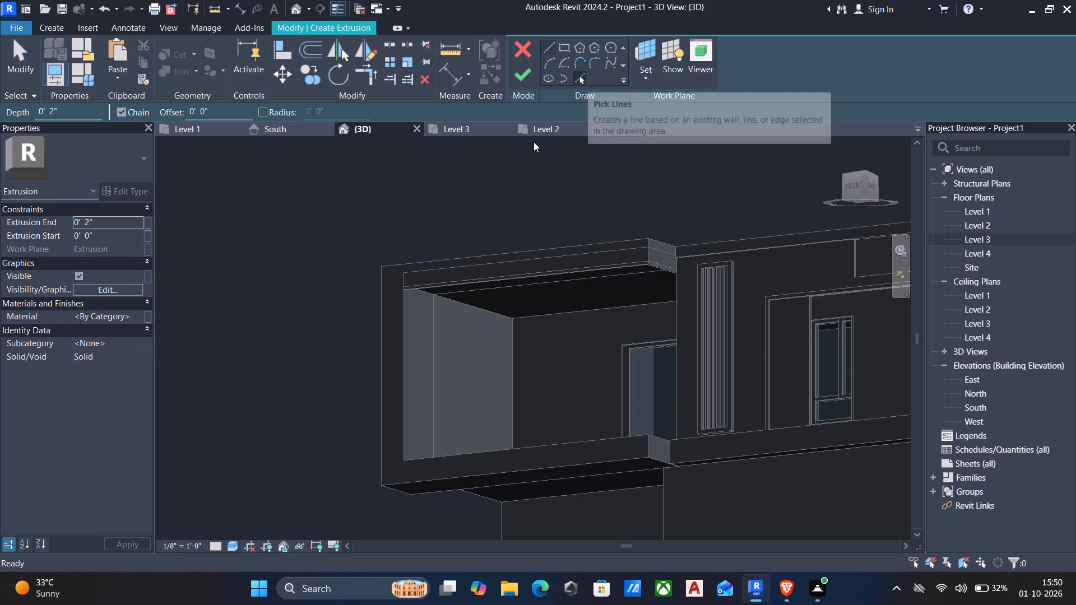
{"action": "left_click", "coordinate": [642, 75]}
{"action": "left_click", "coordinate": [672, 129]}
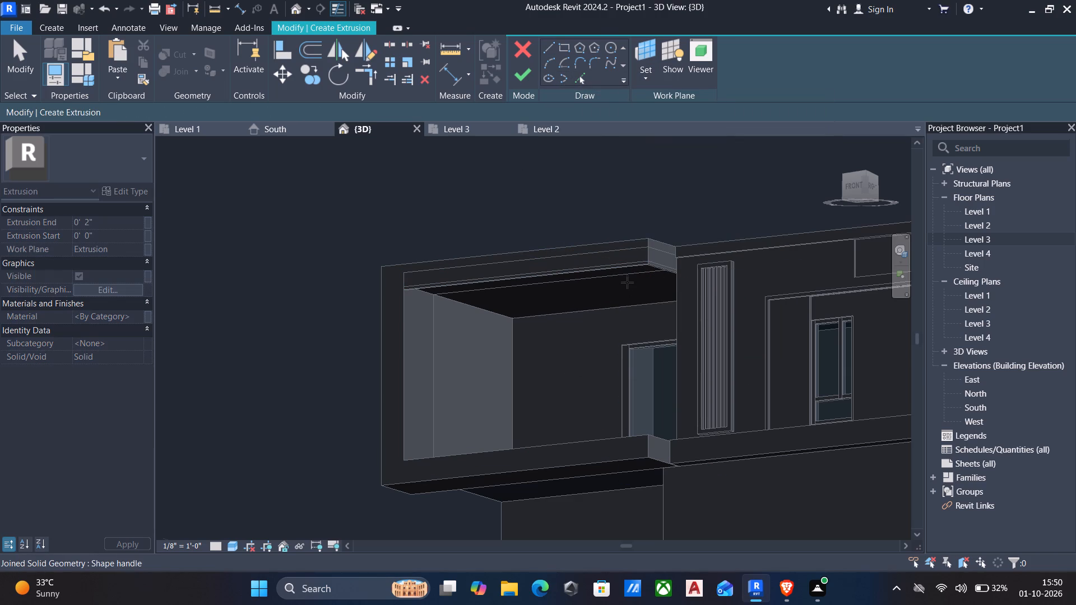
{"action": "scroll", "coordinate": [663, 288], "scroll_direction": "up", "scroll_amount": 4}
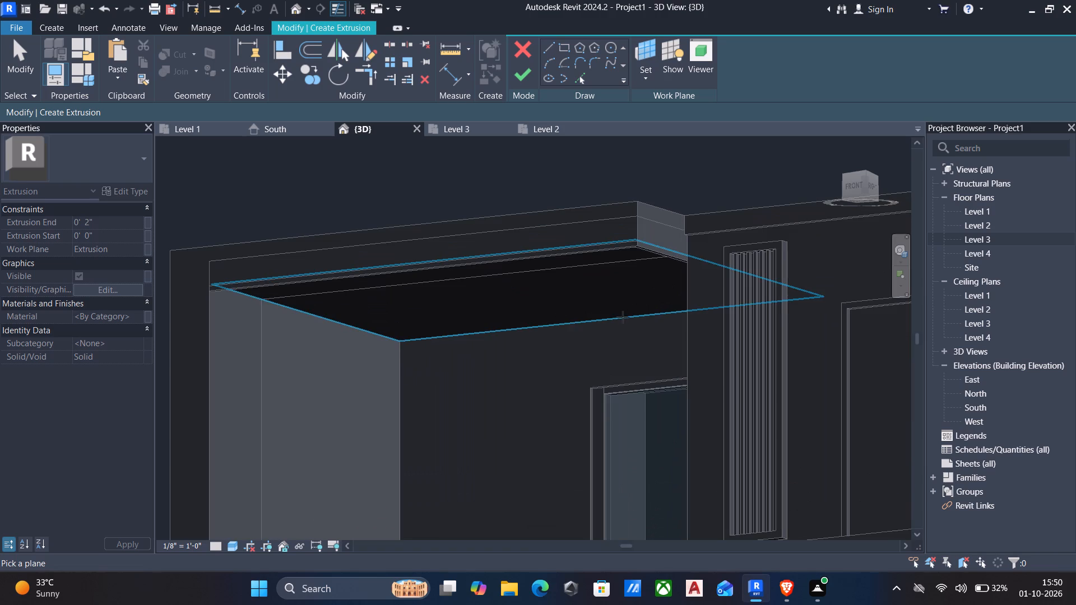
{"action": "left_click", "coordinate": [623, 317]}
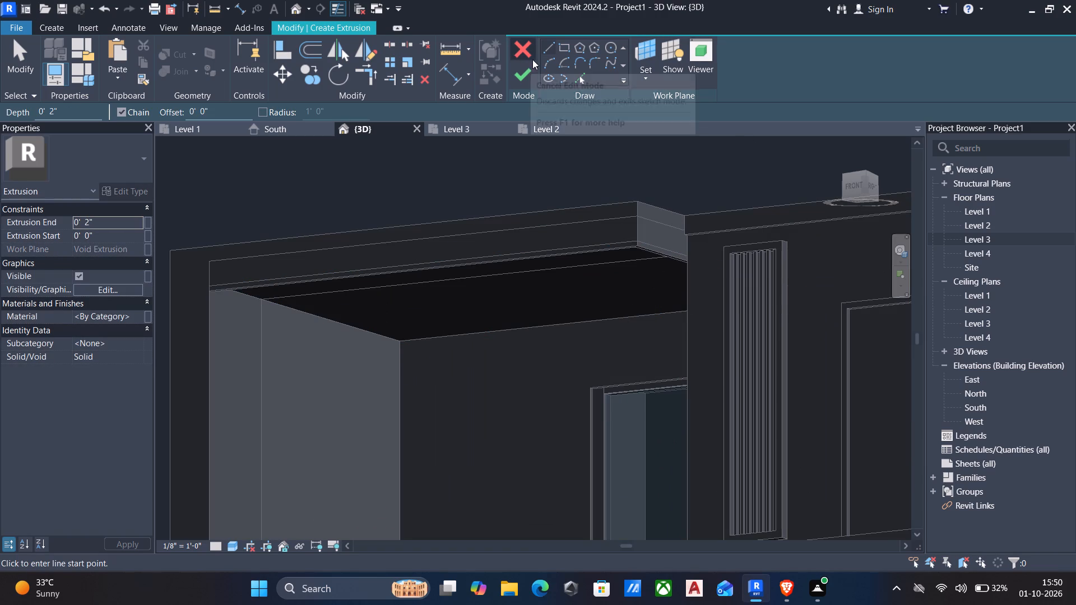
Choose the rectangle sketch tool and set the new extrusion's end to 0.09".
{"action": "left_click", "coordinate": [560, 43]}
{"action": "left_click", "coordinate": [108, 224]}
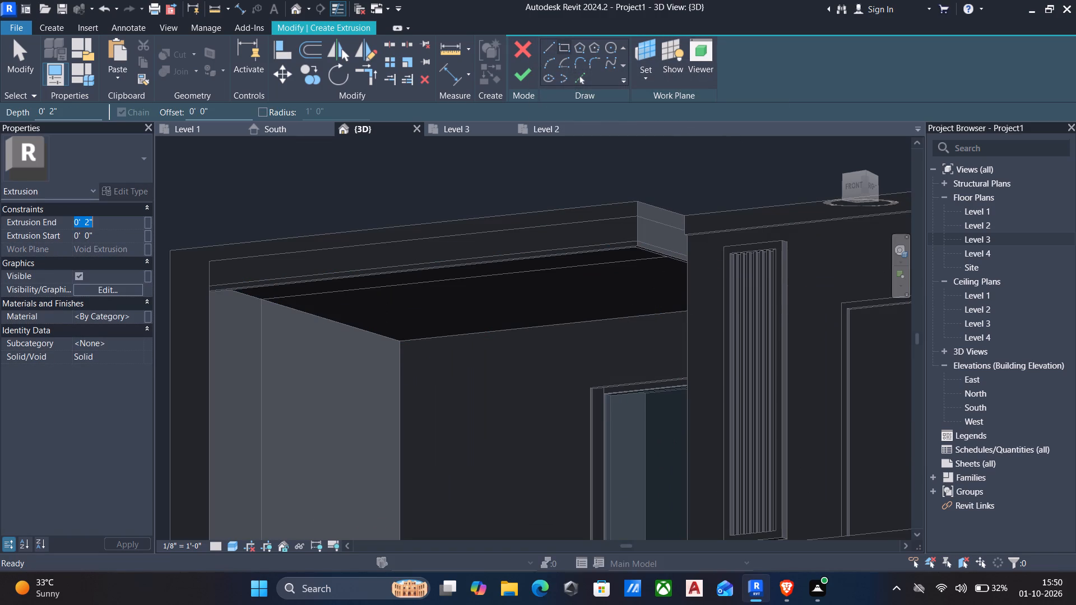
{"action": "type", "text": "0."}
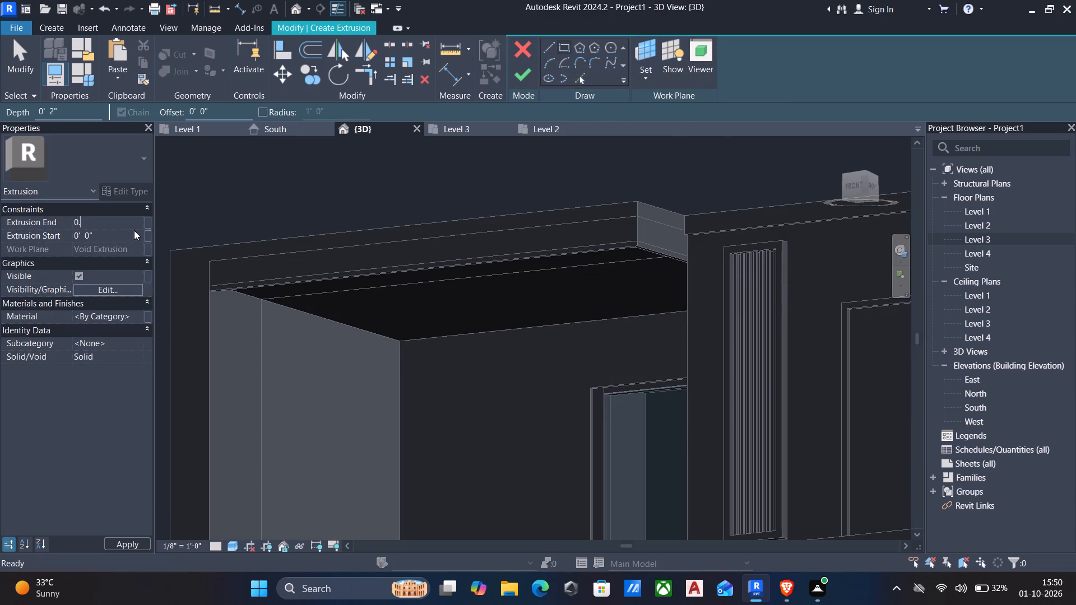
{"action": "key", "text": "5"}
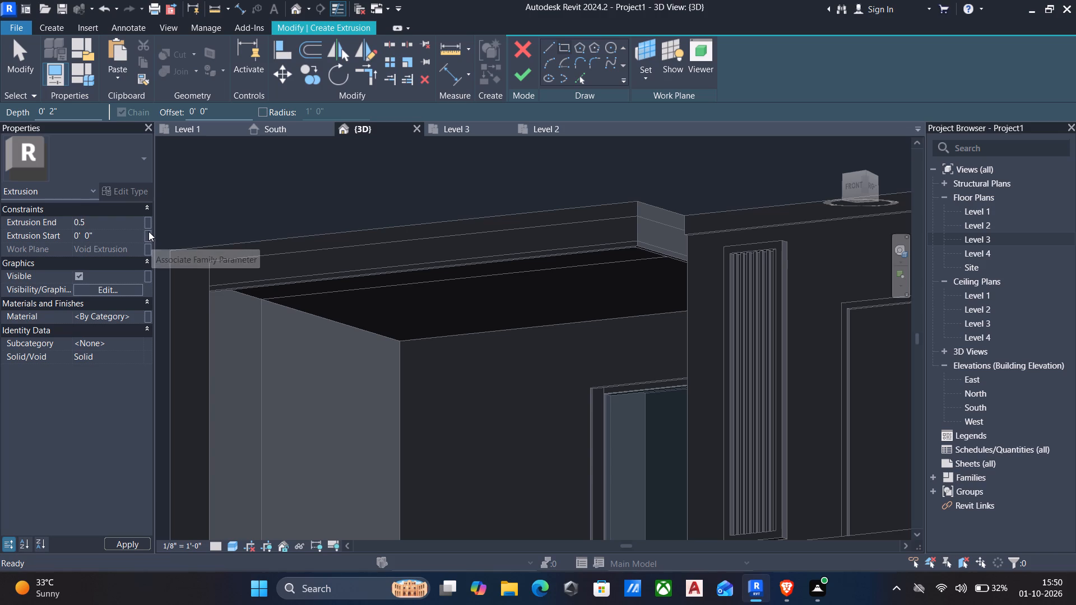
{"action": "key", "text": "BackSpace"}
{"action": "key", "text": "0"}
{"action": "key", "text": "9"}
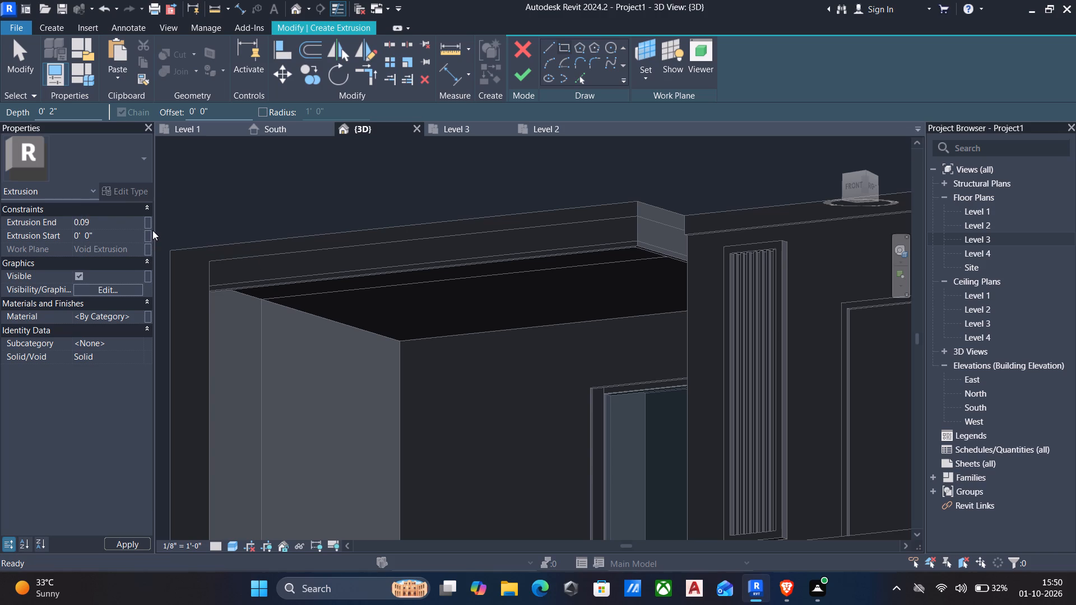
{"action": "key", "text": "shift+quotedbl"}
{"action": "key", "text": "Return"}
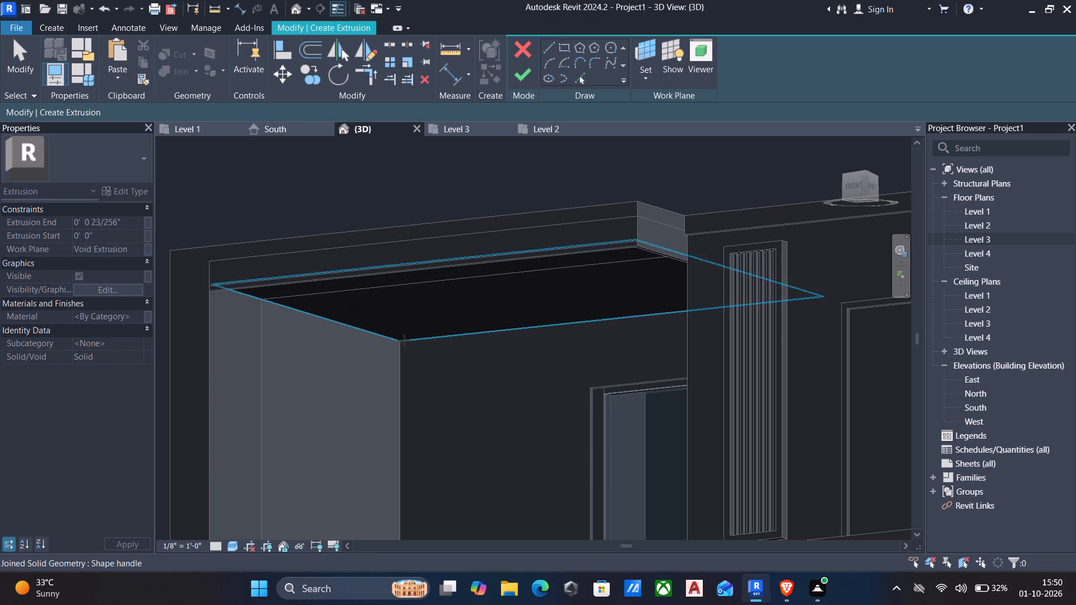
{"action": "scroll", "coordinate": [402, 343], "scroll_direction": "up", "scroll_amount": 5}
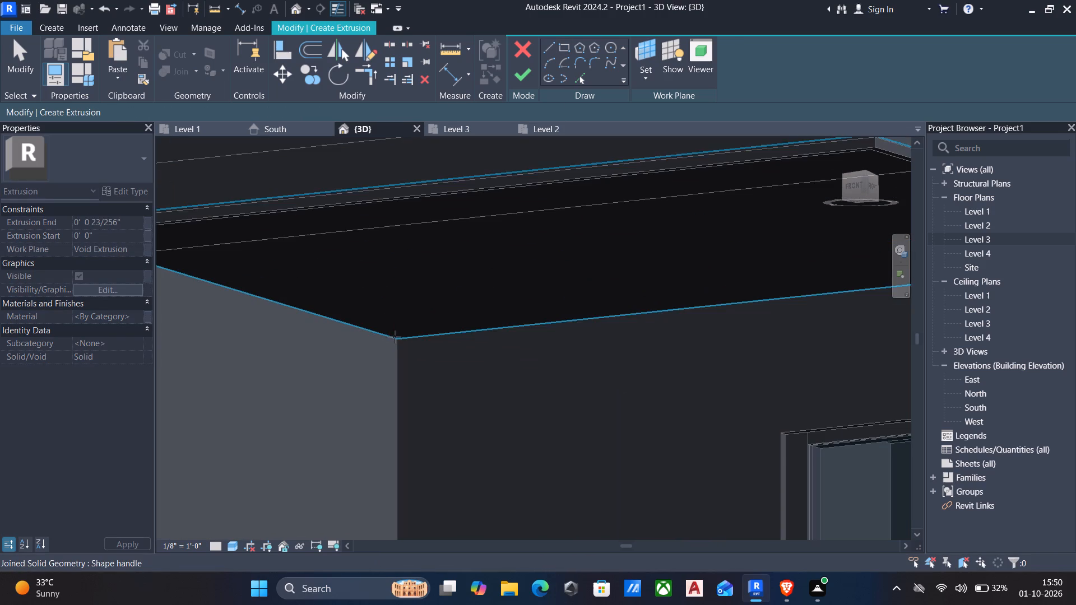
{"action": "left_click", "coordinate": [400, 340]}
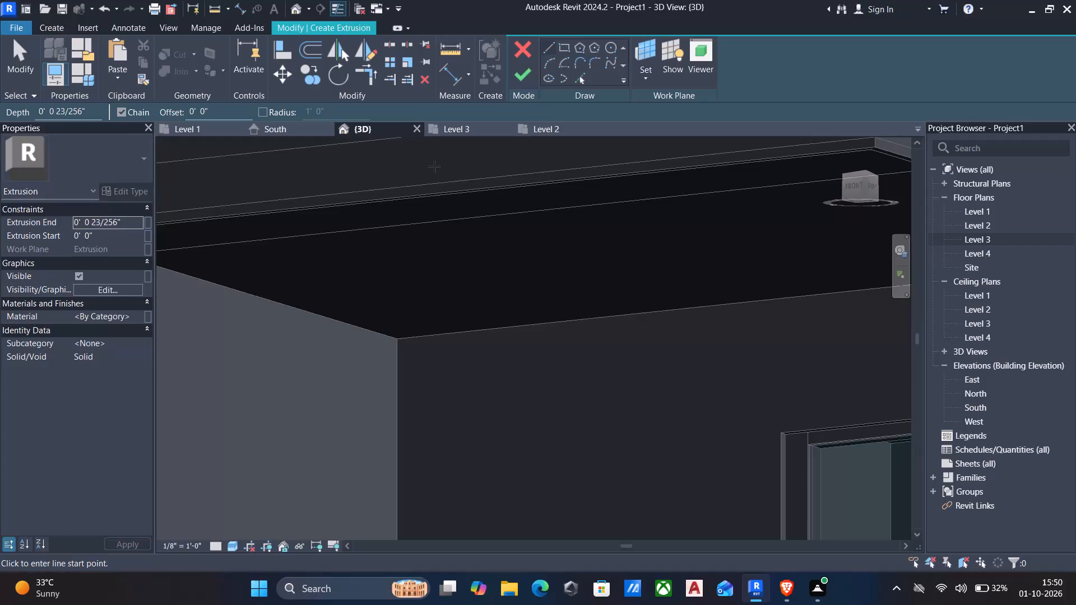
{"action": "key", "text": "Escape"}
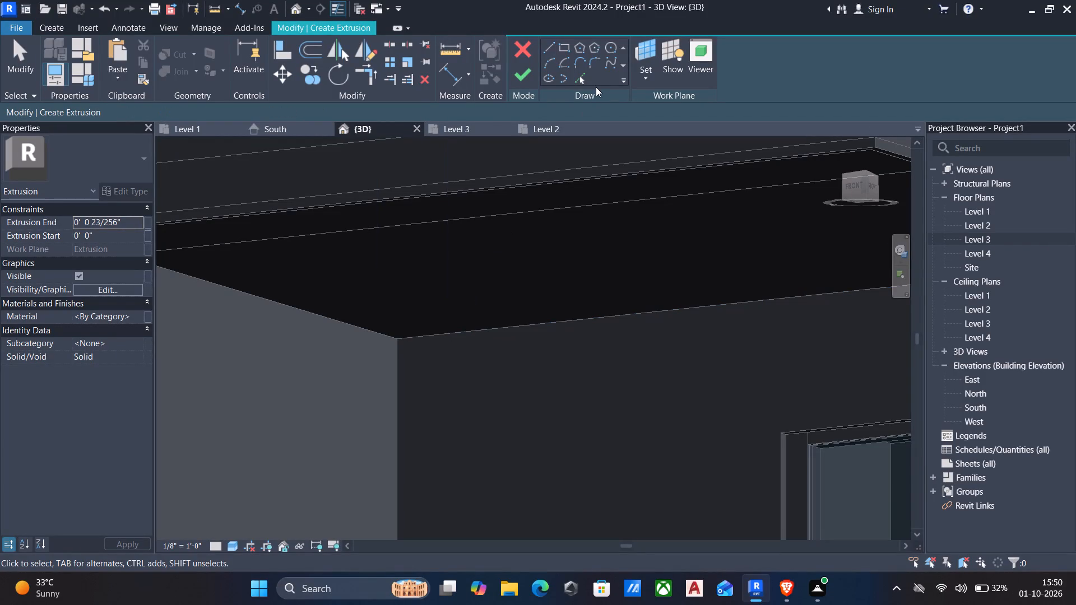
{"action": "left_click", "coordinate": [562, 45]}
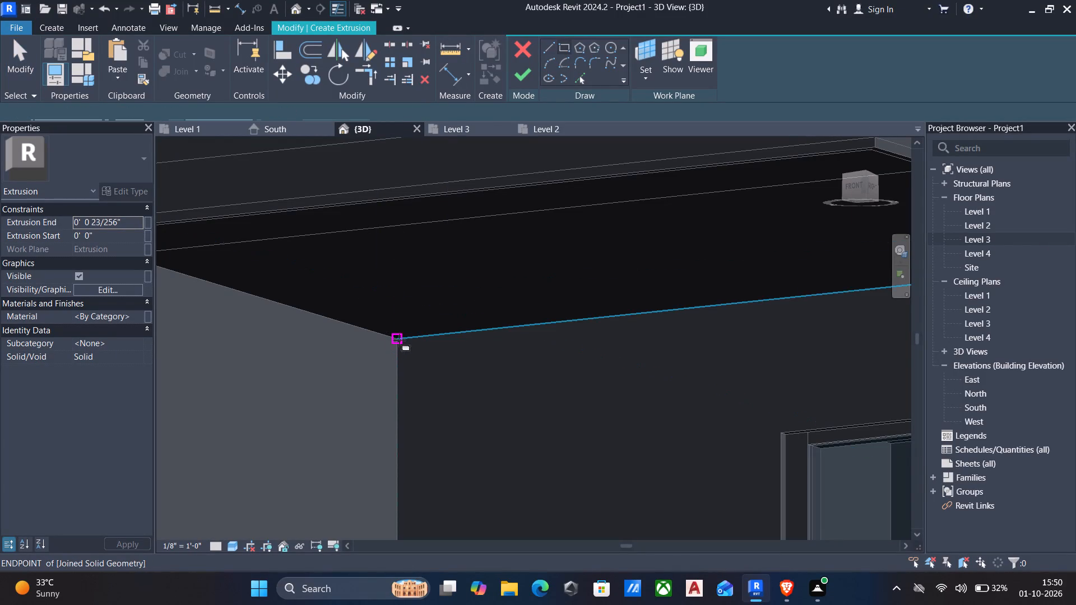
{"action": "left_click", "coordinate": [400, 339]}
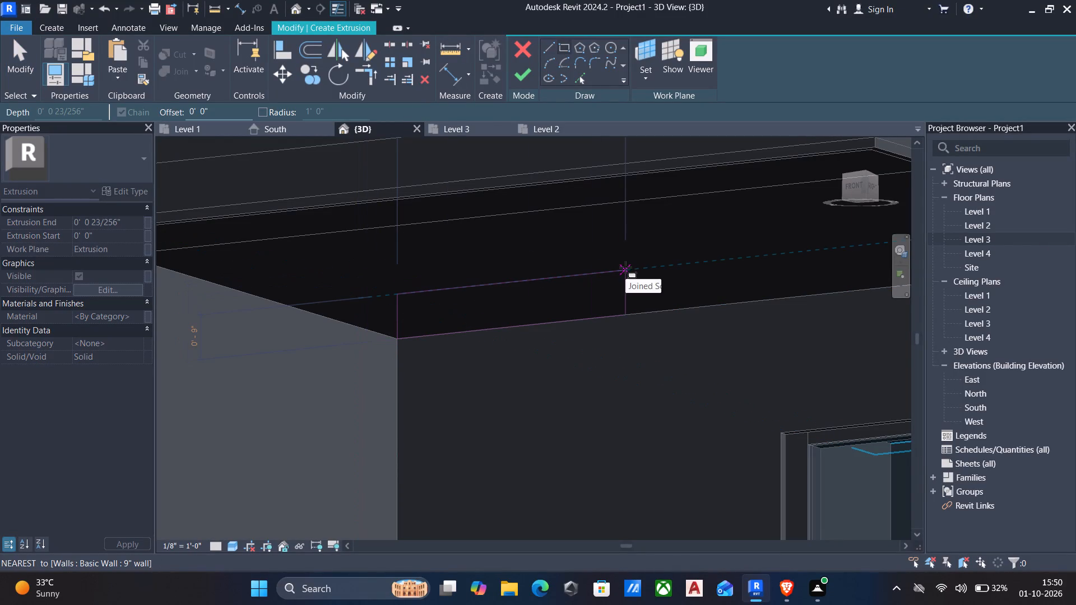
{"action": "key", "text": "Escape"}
Pick the balcony ceiling's underside plane again as the extrusion's work plane.
{"action": "left_click", "coordinate": [648, 87]}
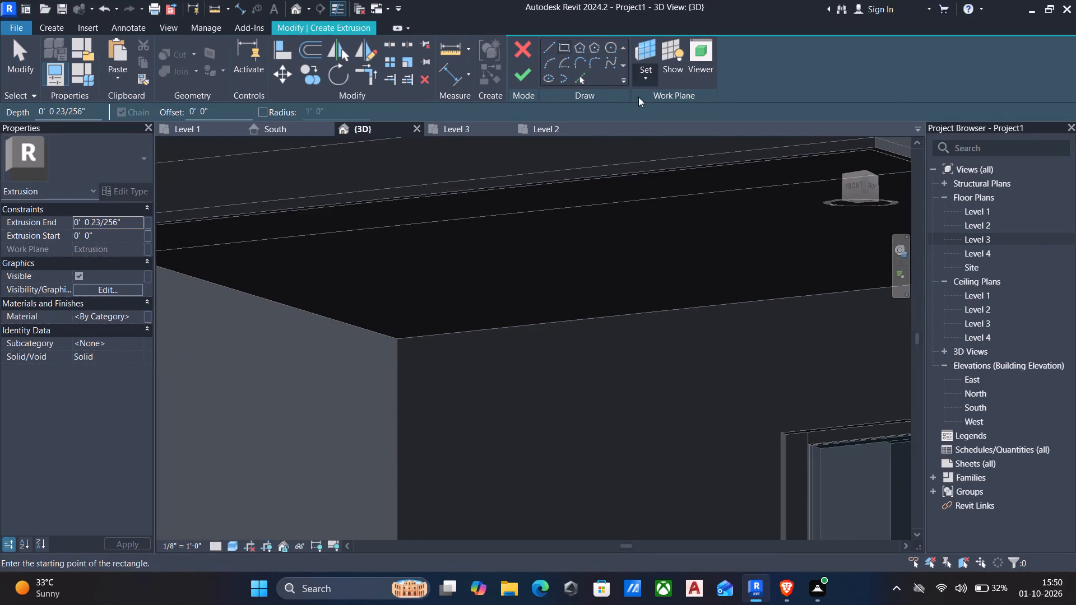
{"action": "left_click", "coordinate": [653, 123]}
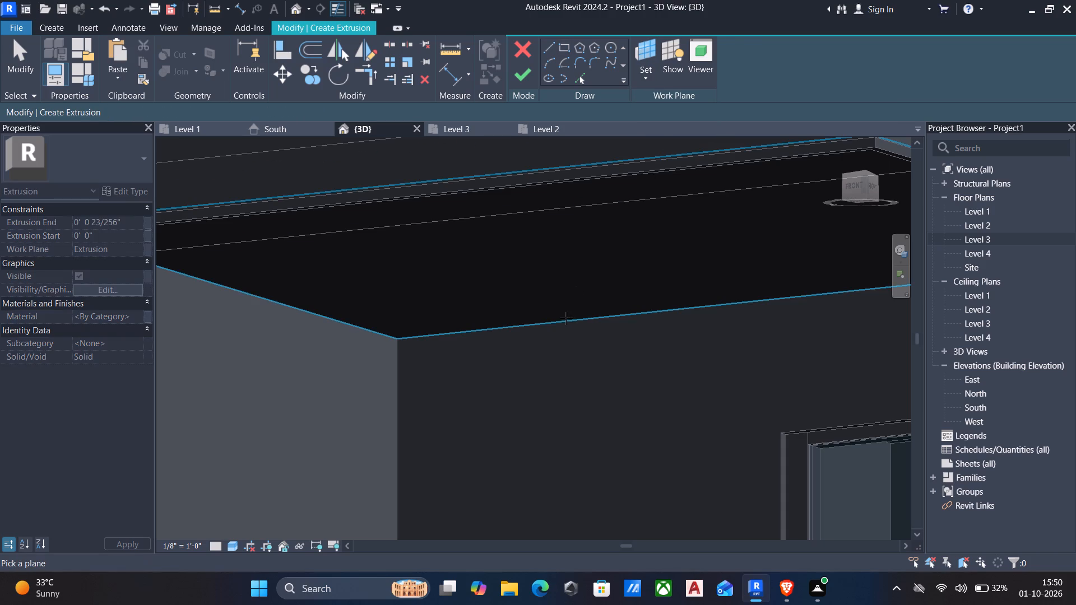
{"action": "left_click", "coordinate": [566, 319]}
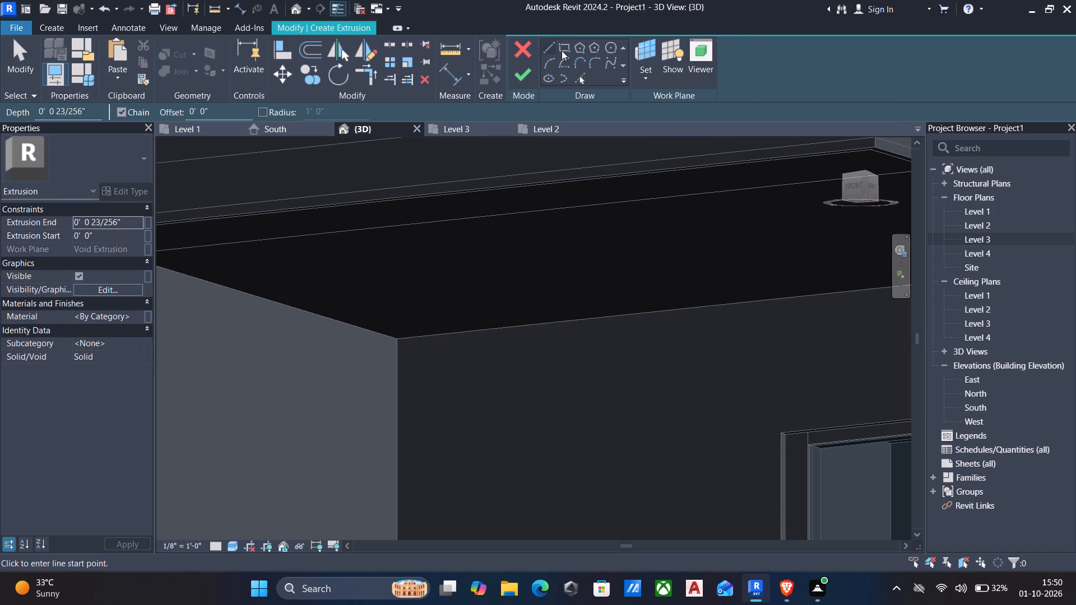
Sketch a rectangle about 16'-3 1/2" by 11'-2 1/2" from the balcony ceiling's inner wall corner and finish the solid extrusion.
{"action": "left_click", "coordinate": [562, 50]}
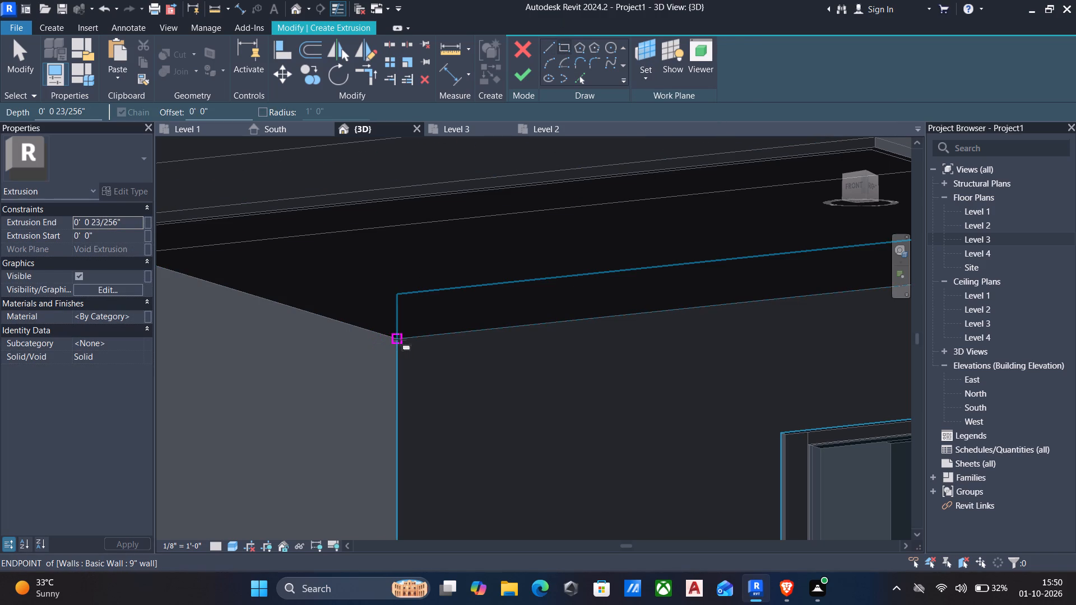
{"action": "left_click_drag", "start_coordinate": [398, 339], "coordinate": [398, 330]}
{"action": "scroll", "coordinate": [524, 215], "scroll_direction": "down", "scroll_amount": 1}
{"action": "middle_click_drag", "start_coordinate": [526, 234], "coordinate": [528, 272]}
{"action": "scroll", "coordinate": [528, 272], "scroll_direction": "down", "scroll_amount": 5}
{"action": "middle_click_drag", "start_coordinate": [578, 260], "coordinate": [611, 258], "text": "shift"}
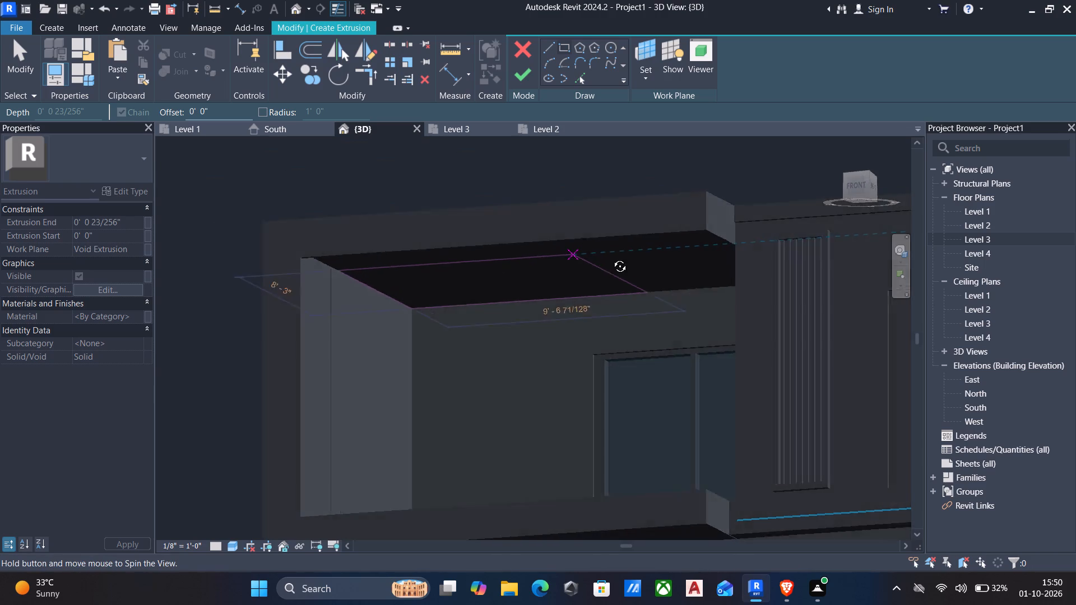
{"action": "middle_click_drag", "start_coordinate": [611, 258], "coordinate": [646, 252], "text": "shift"}
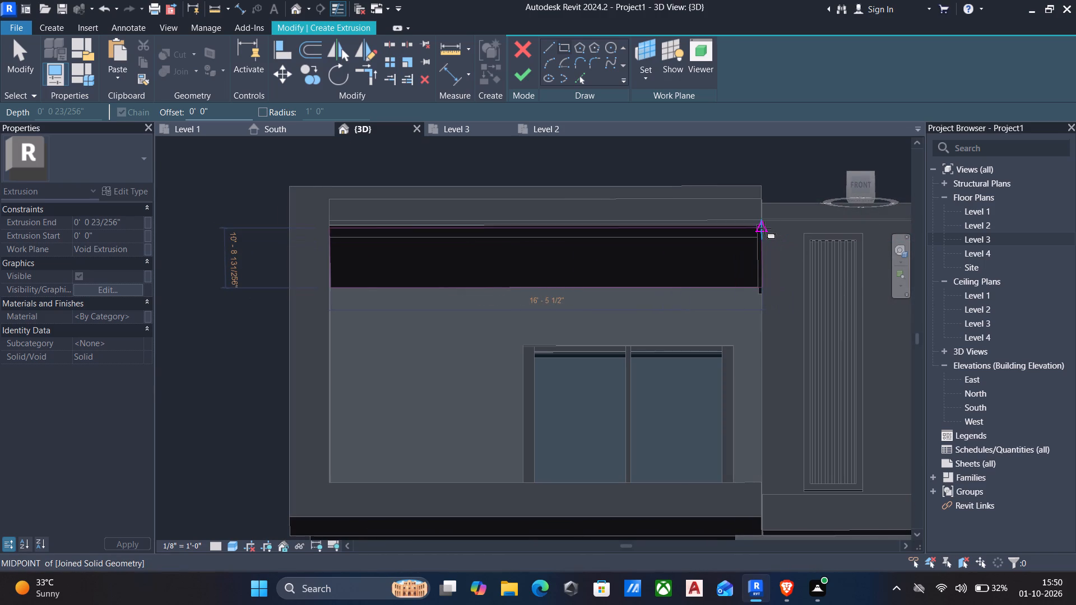
{"action": "scroll", "coordinate": [760, 225], "scroll_direction": "up", "scroll_amount": 4}
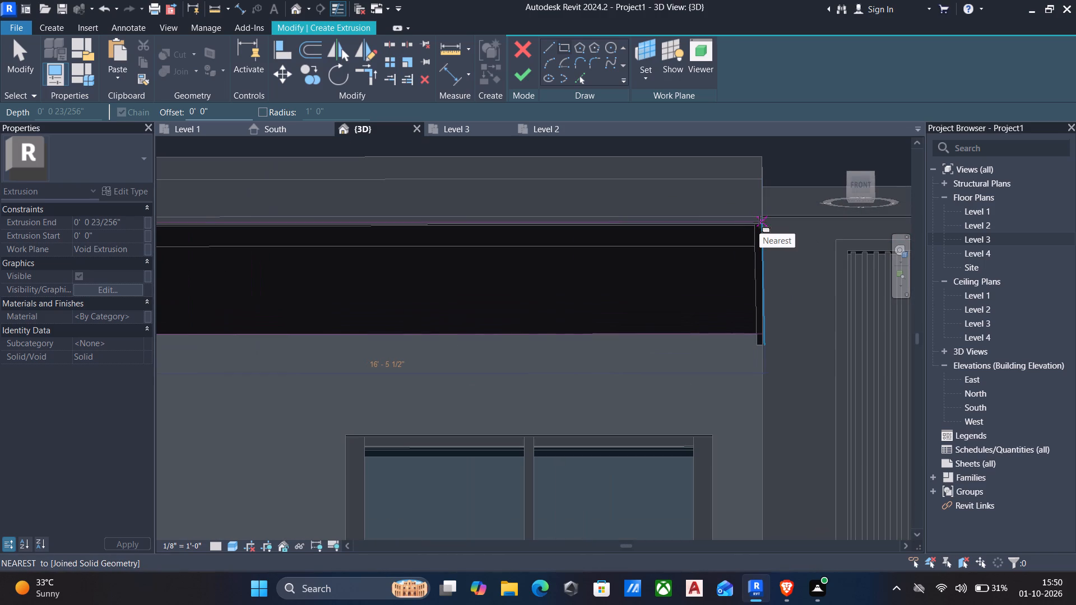
{"action": "scroll", "coordinate": [759, 222], "scroll_direction": "up", "scroll_amount": 2}
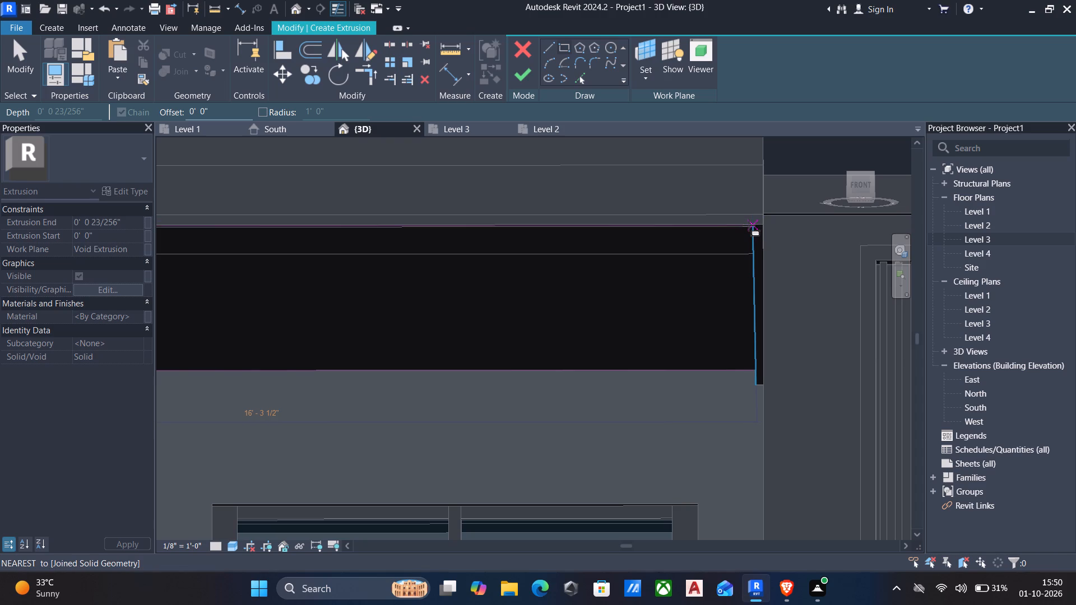
{"action": "left_click", "coordinate": [749, 225]}
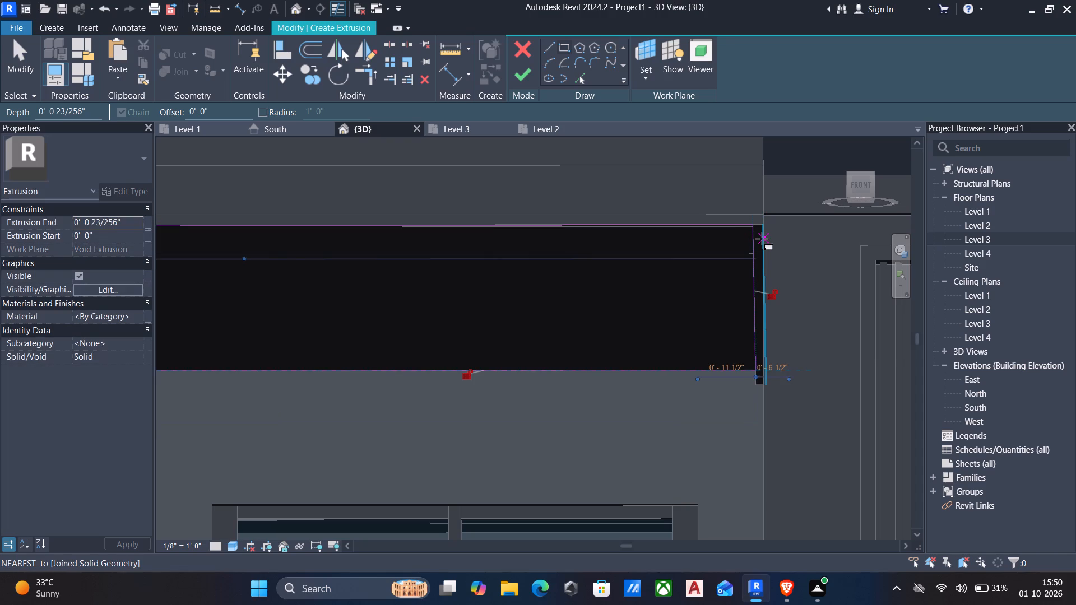
{"action": "key", "text": "Escape"}
{"action": "scroll", "coordinate": [771, 254], "scroll_direction": "down", "scroll_amount": 3}
{"action": "middle_click_drag", "start_coordinate": [769, 255], "coordinate": [649, 388], "text": "shift"}
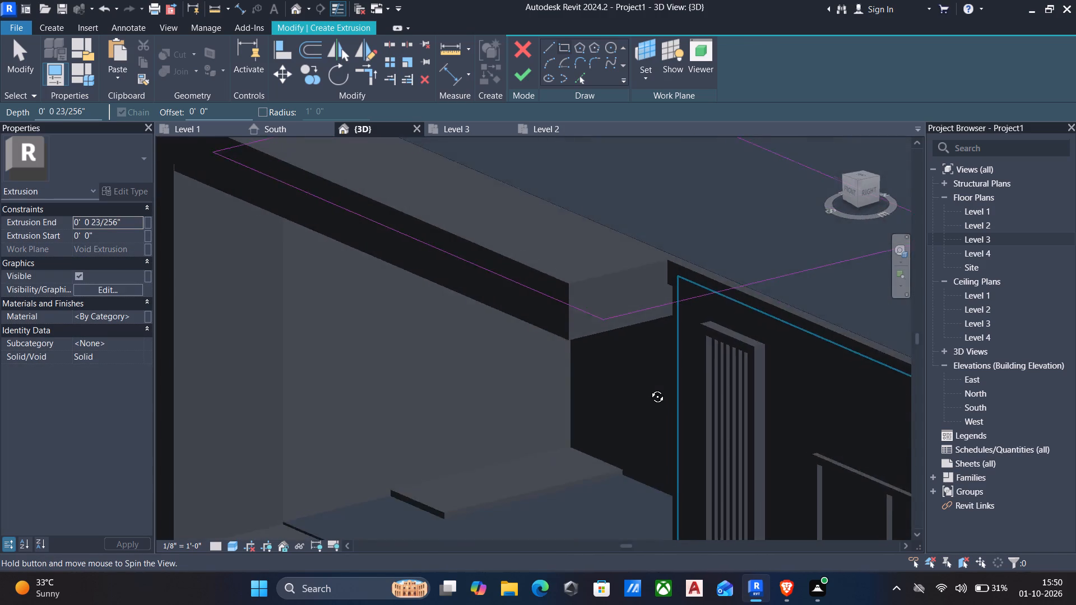
{"action": "middle_click_drag", "start_coordinate": [649, 388], "coordinate": [657, 282], "text": "shift"}
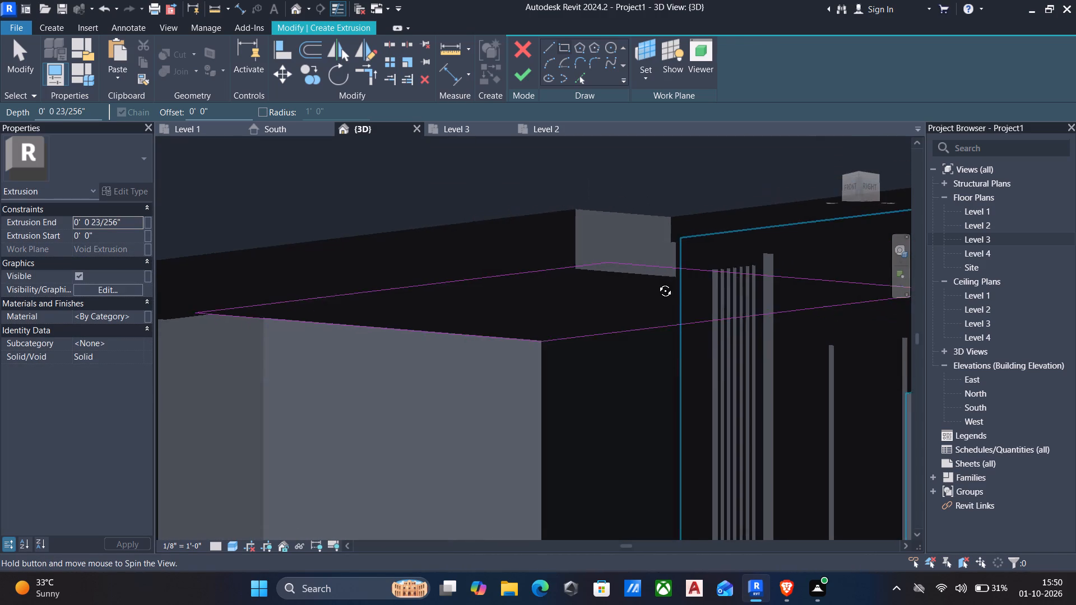
{"action": "middle_click_drag", "start_coordinate": [657, 282], "coordinate": [689, 294], "text": "shift"}
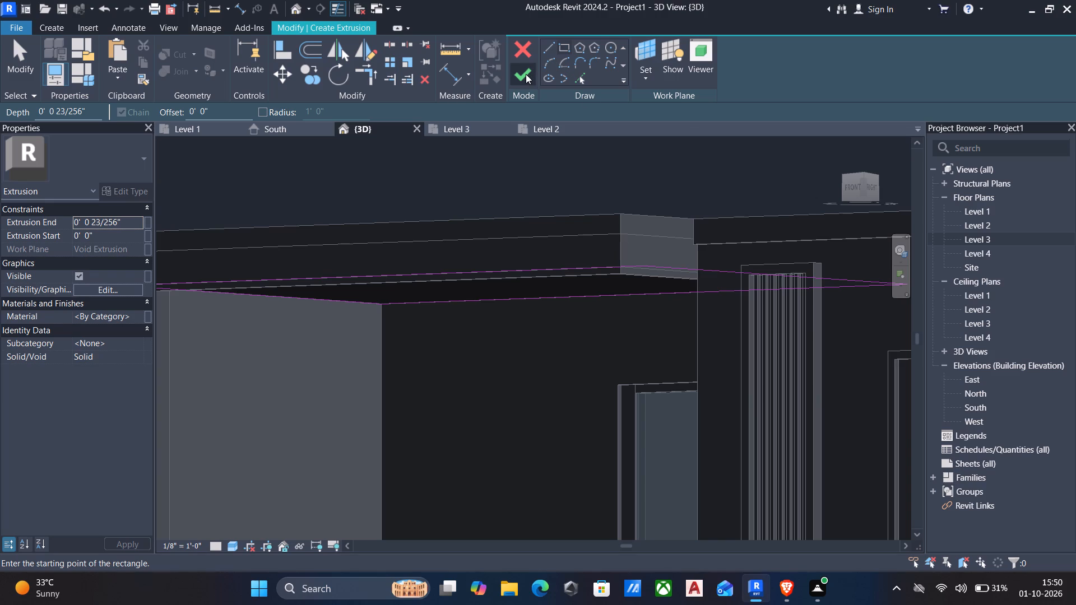
{"action": "left_click", "coordinate": [526, 74]}
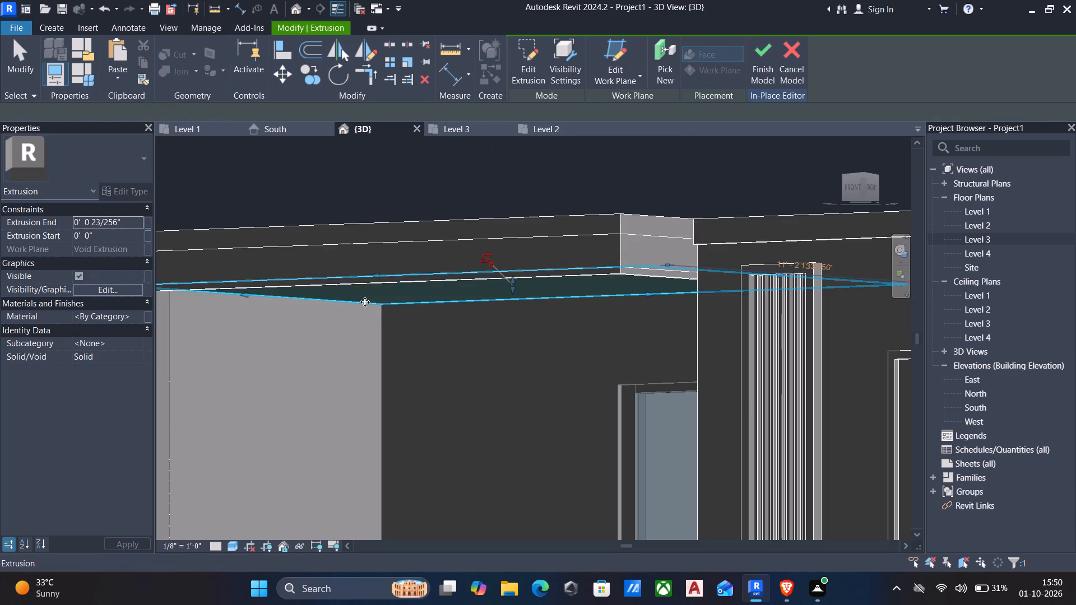
Stretch the thin ceiling extrusion outward past the facade frame's front face, to a depth of about 13'-5".
{"action": "middle_click_drag", "start_coordinate": [443, 300], "coordinate": [327, 234], "text": "shift"}
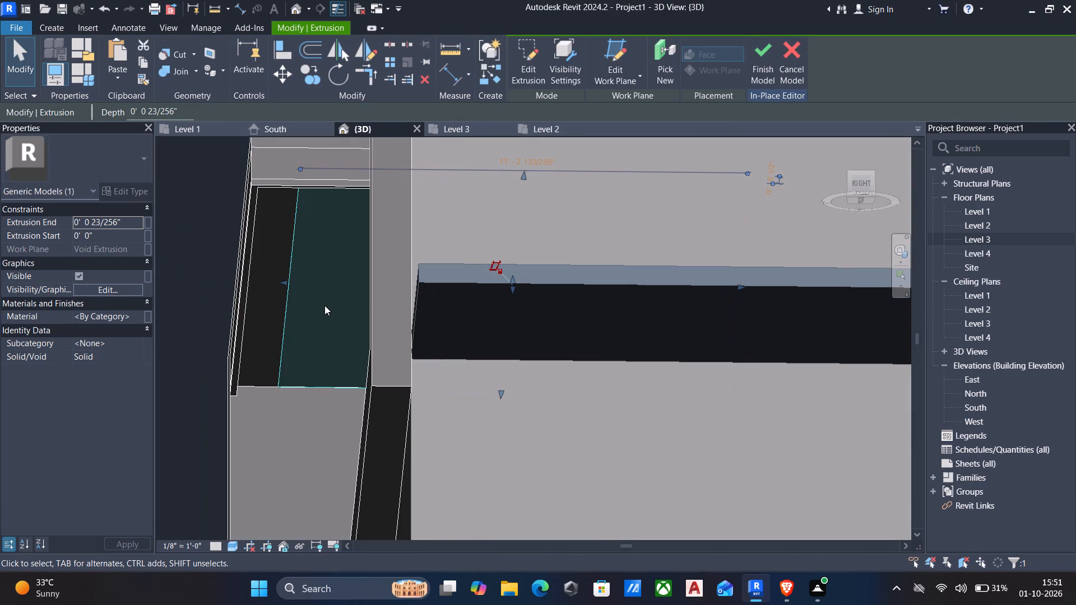
{"action": "left_click_drag", "start_coordinate": [282, 281], "coordinate": [264, 284]}
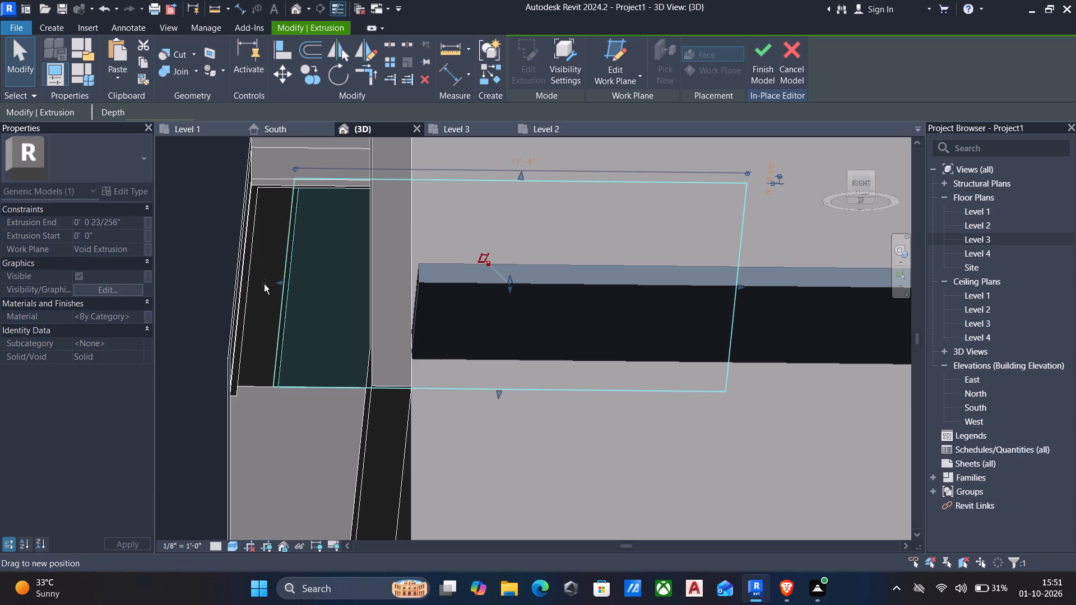
{"action": "left_click_drag", "start_coordinate": [264, 284], "coordinate": [201, 285]}
{"action": "scroll", "coordinate": [324, 321], "scroll_direction": "down", "scroll_amount": 2}
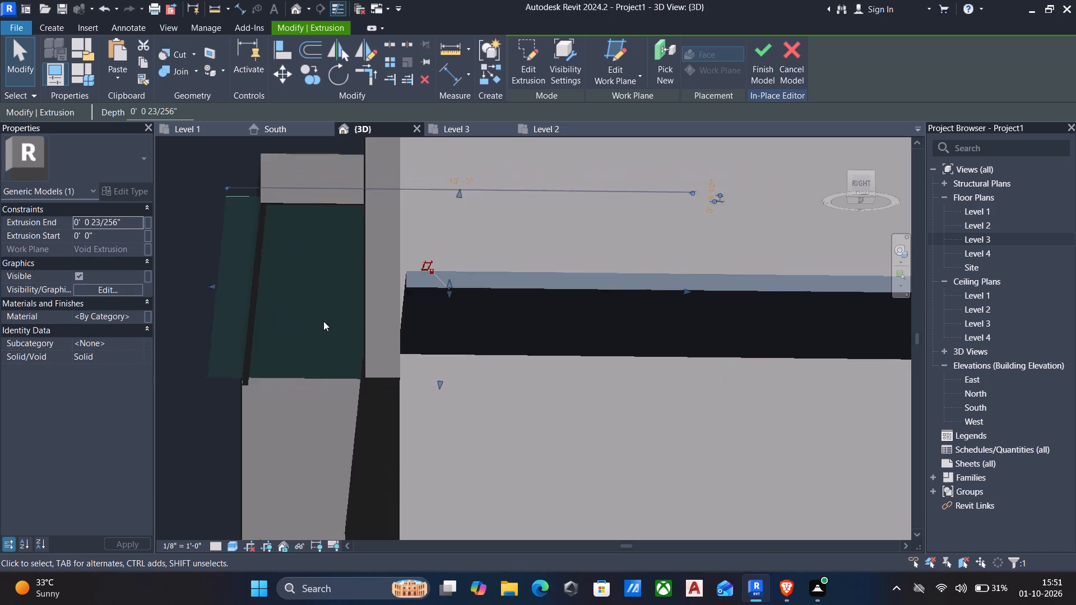
{"action": "scroll", "coordinate": [323, 321], "scroll_direction": "down", "scroll_amount": 1}
{"action": "middle_click_drag", "start_coordinate": [467, 350], "coordinate": [740, 331], "text": "shift"}
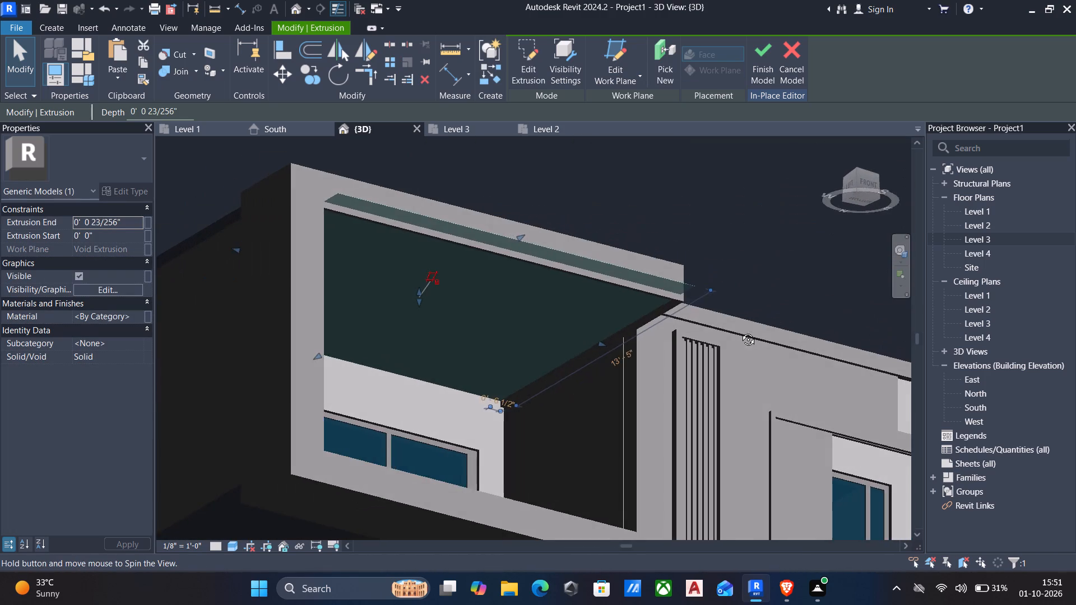
{"action": "middle_click_drag", "start_coordinate": [740, 331], "coordinate": [631, 425], "text": "shift"}
{"action": "middle_click_drag", "start_coordinate": [611, 387], "coordinate": [588, 425], "text": "shift"}
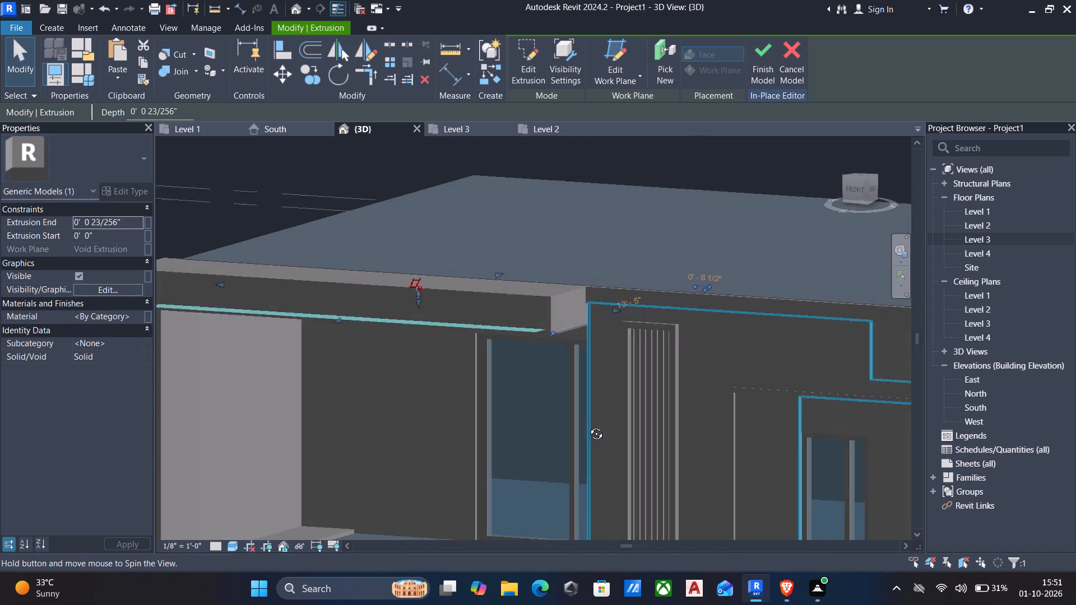
{"action": "middle_click_drag", "start_coordinate": [588, 425], "coordinate": [589, 429], "text": "shift"}
{"action": "scroll", "coordinate": [588, 429], "scroll_direction": "up", "scroll_amount": 1, "text": "shift"}
Align the ceiling extrusion's front edge with the facade frame's front face and finish the in-place model.
{"action": "type", "text": "al"}
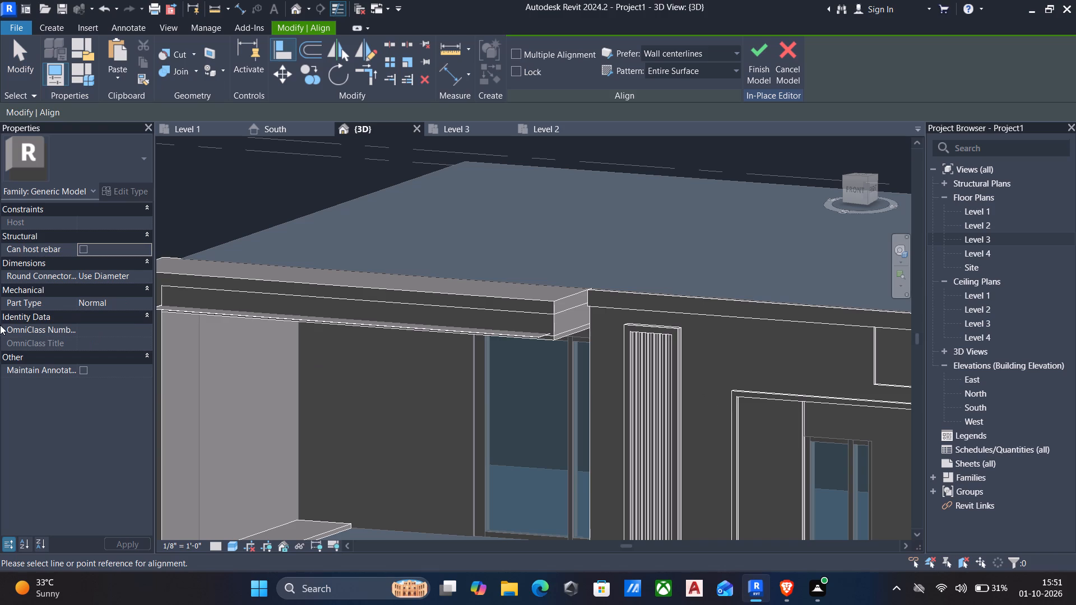
{"action": "left_click", "coordinate": [345, 292]}
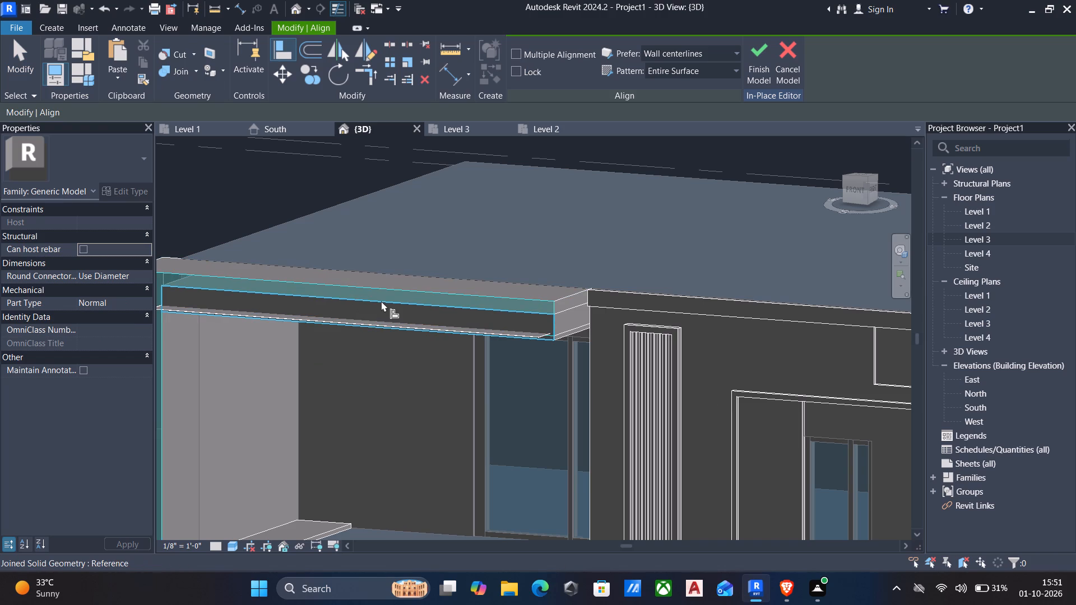
{"action": "middle_click_drag", "start_coordinate": [423, 373], "coordinate": [376, 390], "text": "shift"}
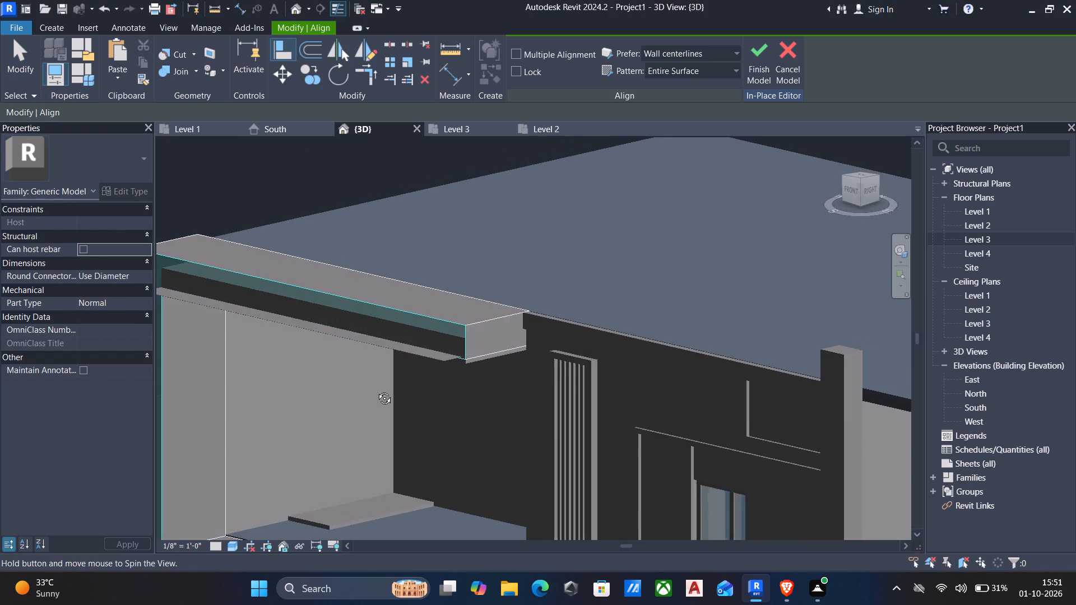
{"action": "middle_click_drag", "start_coordinate": [376, 390], "coordinate": [364, 403], "text": "shift"}
{"action": "left_click", "coordinate": [380, 365]}
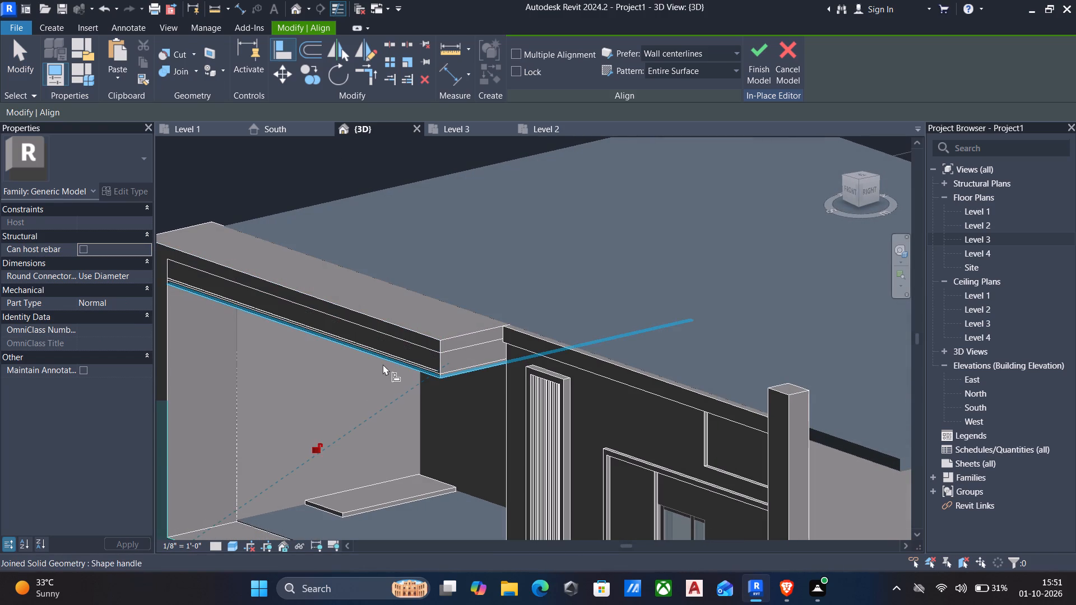
{"action": "key", "text": "Escape"}
{"action": "left_click", "coordinate": [751, 57]}
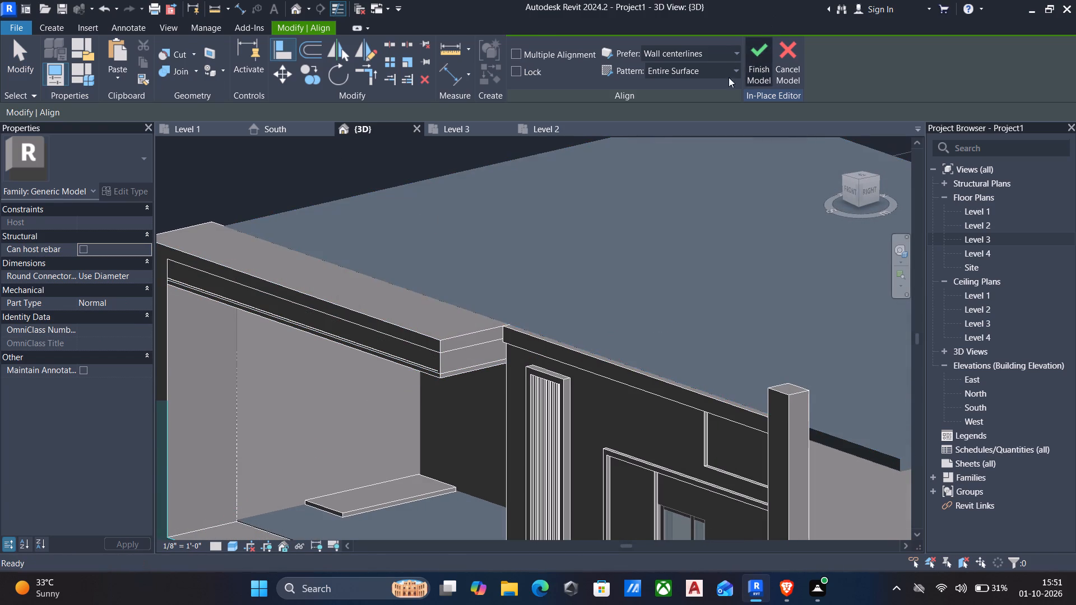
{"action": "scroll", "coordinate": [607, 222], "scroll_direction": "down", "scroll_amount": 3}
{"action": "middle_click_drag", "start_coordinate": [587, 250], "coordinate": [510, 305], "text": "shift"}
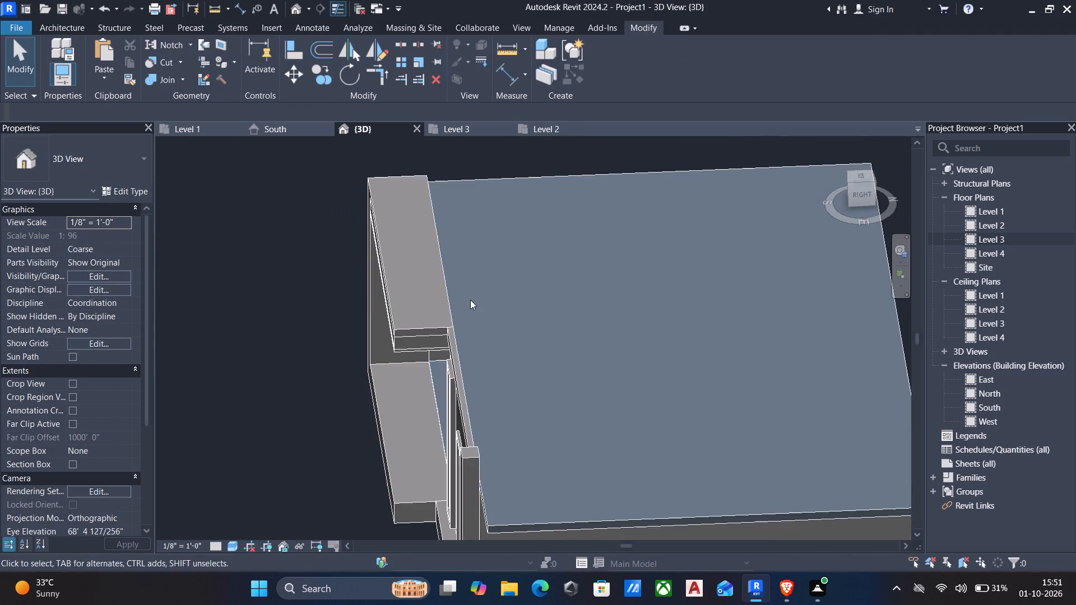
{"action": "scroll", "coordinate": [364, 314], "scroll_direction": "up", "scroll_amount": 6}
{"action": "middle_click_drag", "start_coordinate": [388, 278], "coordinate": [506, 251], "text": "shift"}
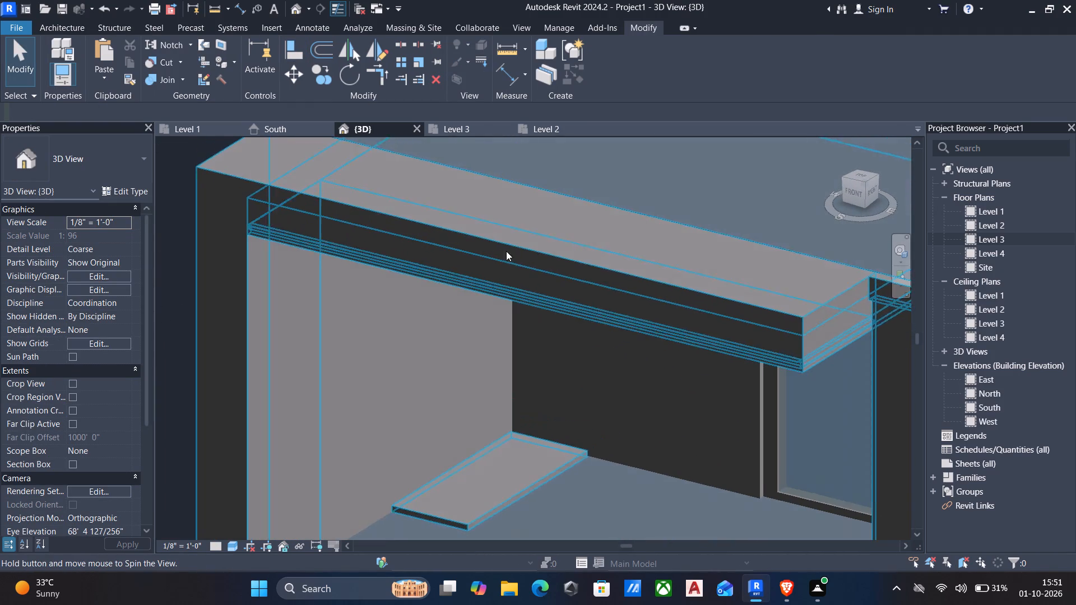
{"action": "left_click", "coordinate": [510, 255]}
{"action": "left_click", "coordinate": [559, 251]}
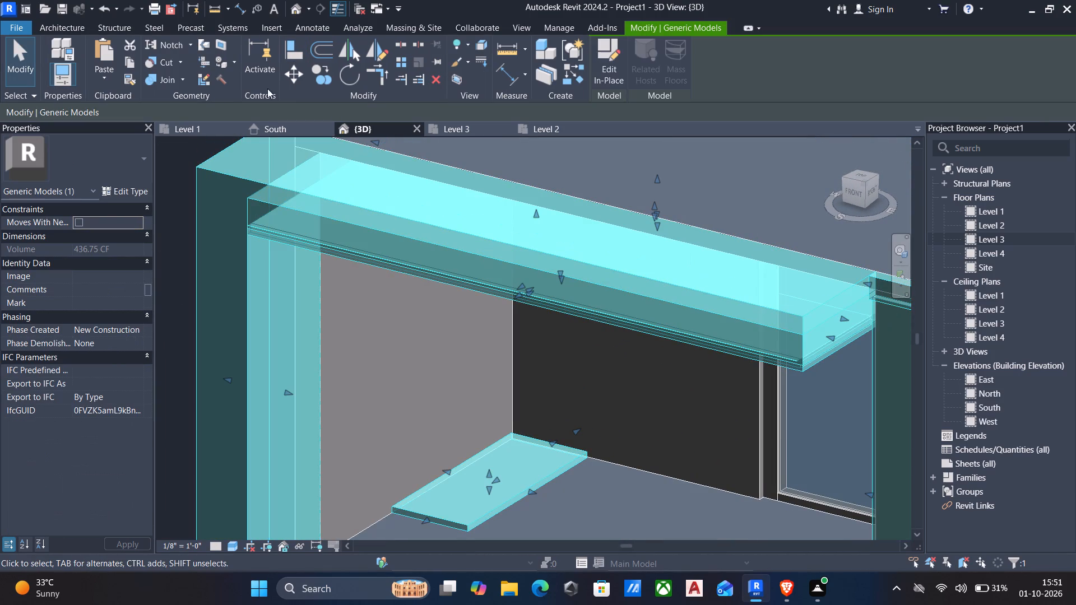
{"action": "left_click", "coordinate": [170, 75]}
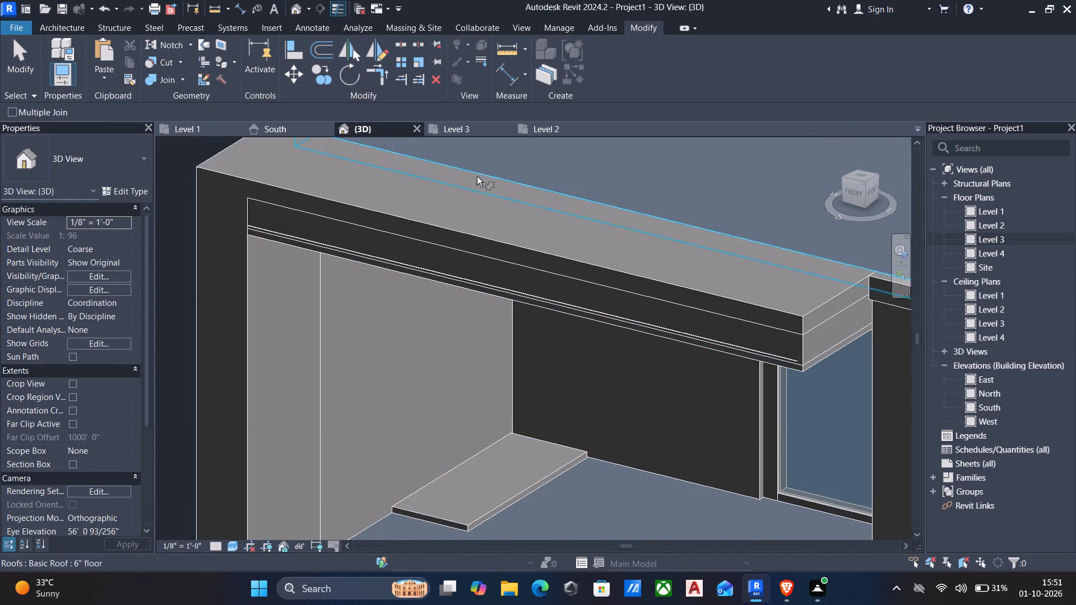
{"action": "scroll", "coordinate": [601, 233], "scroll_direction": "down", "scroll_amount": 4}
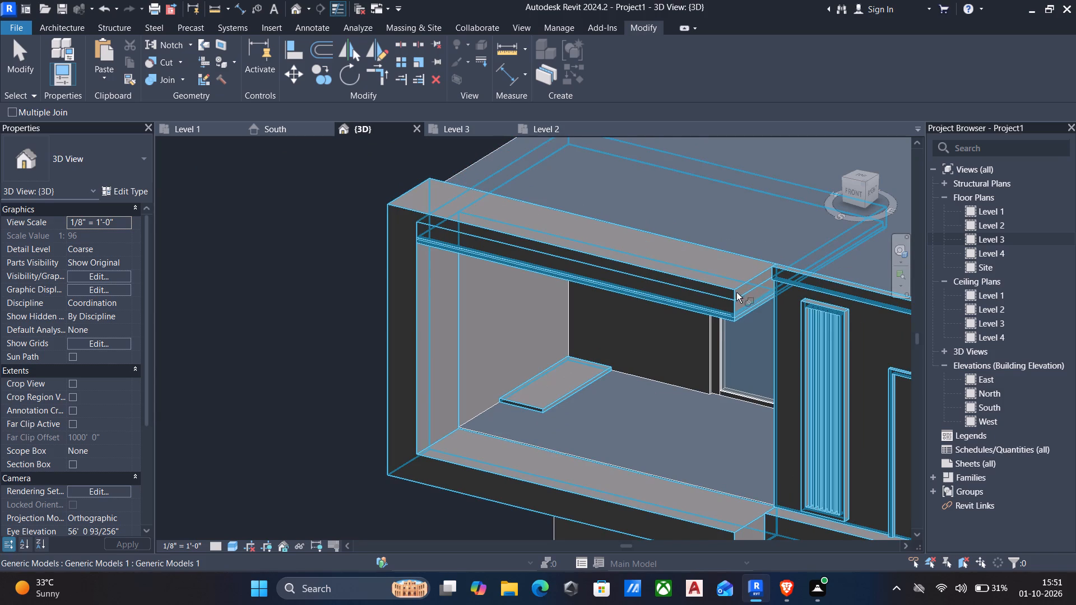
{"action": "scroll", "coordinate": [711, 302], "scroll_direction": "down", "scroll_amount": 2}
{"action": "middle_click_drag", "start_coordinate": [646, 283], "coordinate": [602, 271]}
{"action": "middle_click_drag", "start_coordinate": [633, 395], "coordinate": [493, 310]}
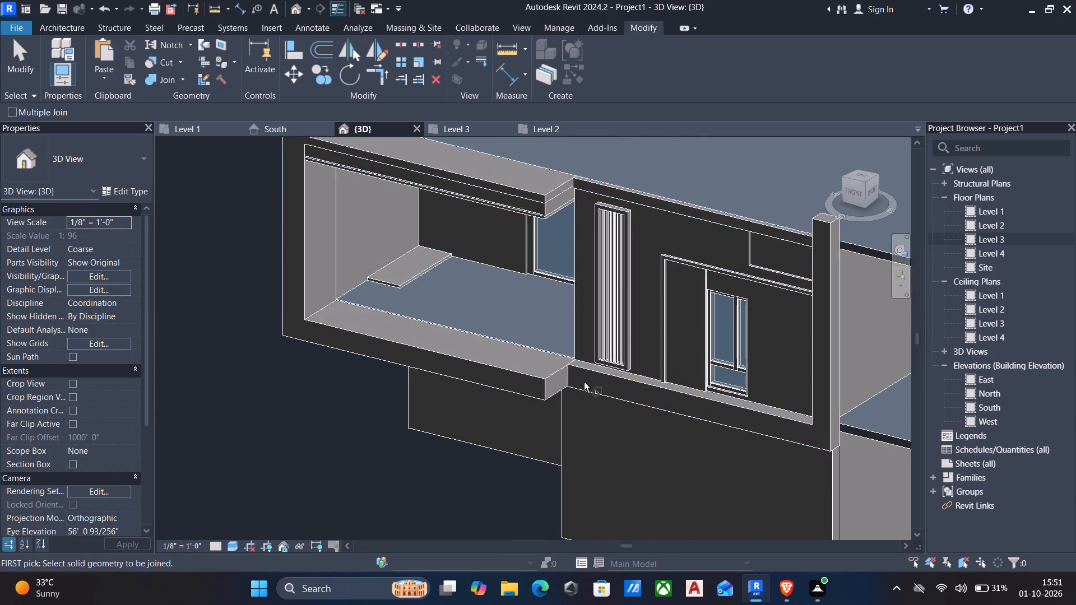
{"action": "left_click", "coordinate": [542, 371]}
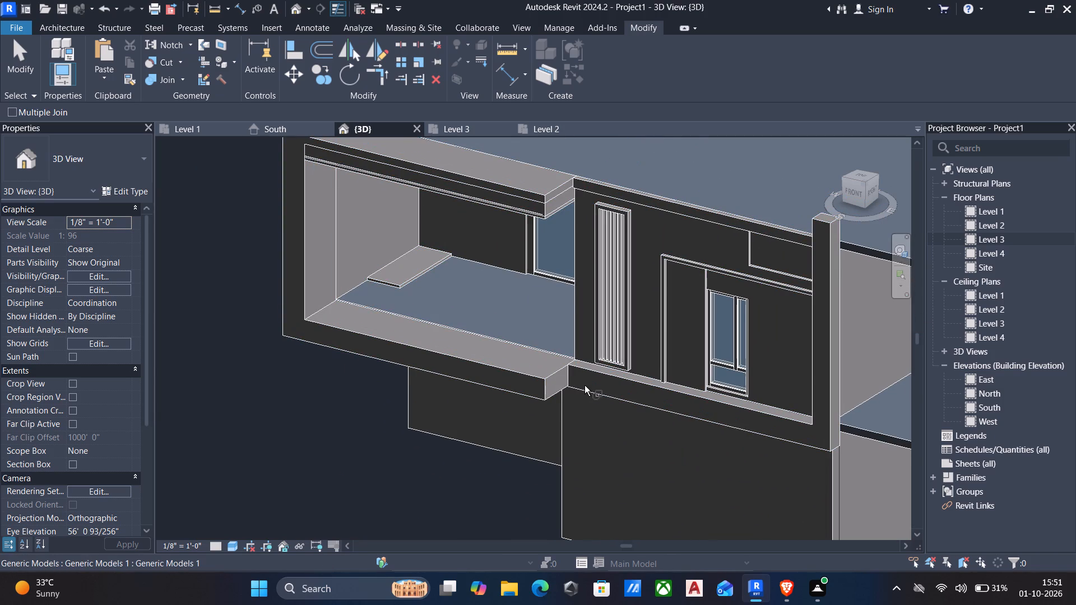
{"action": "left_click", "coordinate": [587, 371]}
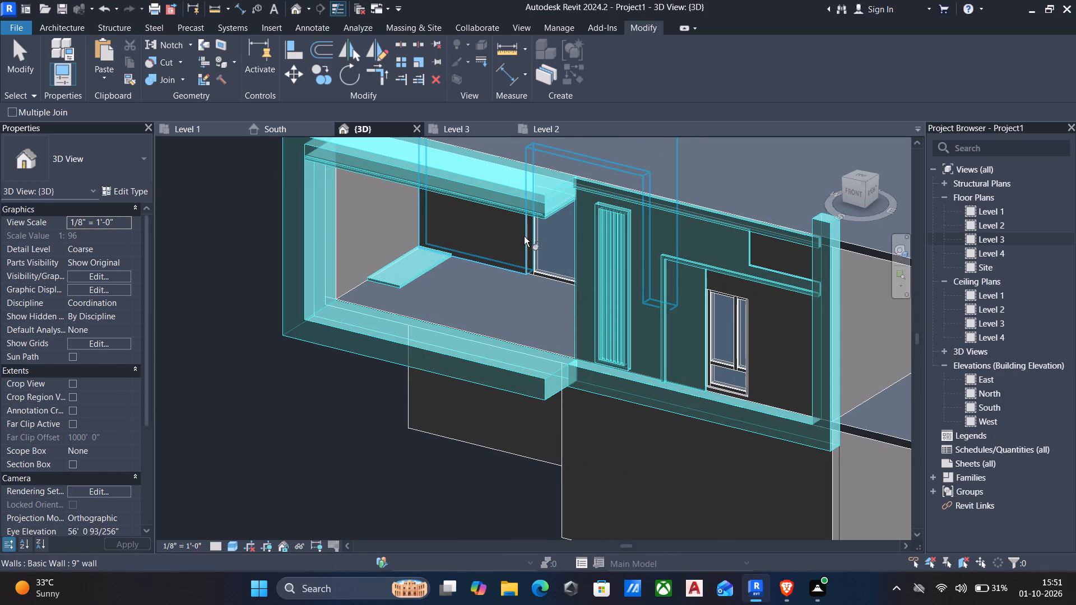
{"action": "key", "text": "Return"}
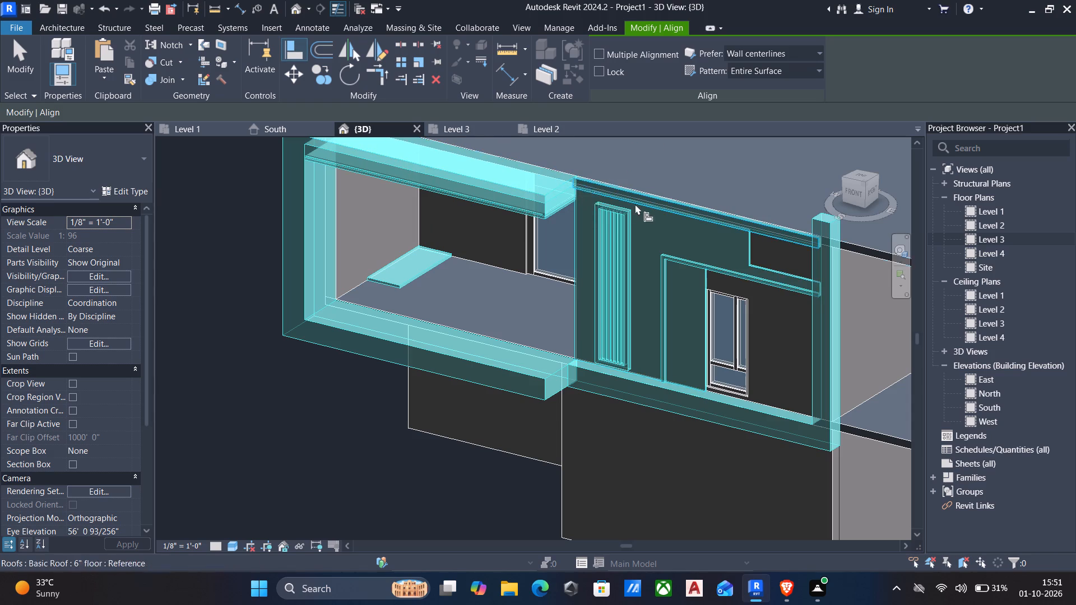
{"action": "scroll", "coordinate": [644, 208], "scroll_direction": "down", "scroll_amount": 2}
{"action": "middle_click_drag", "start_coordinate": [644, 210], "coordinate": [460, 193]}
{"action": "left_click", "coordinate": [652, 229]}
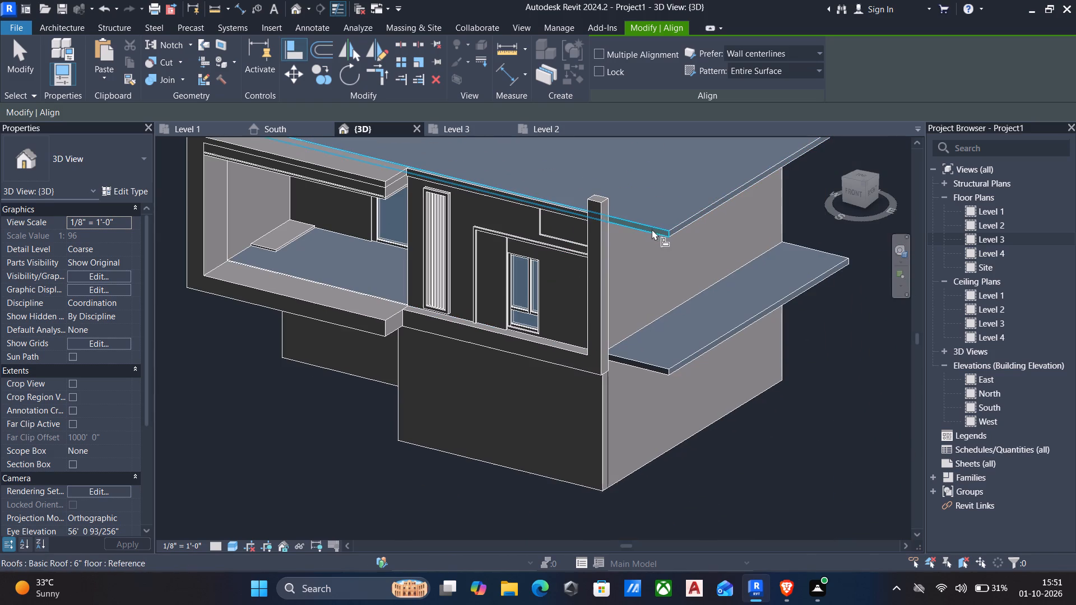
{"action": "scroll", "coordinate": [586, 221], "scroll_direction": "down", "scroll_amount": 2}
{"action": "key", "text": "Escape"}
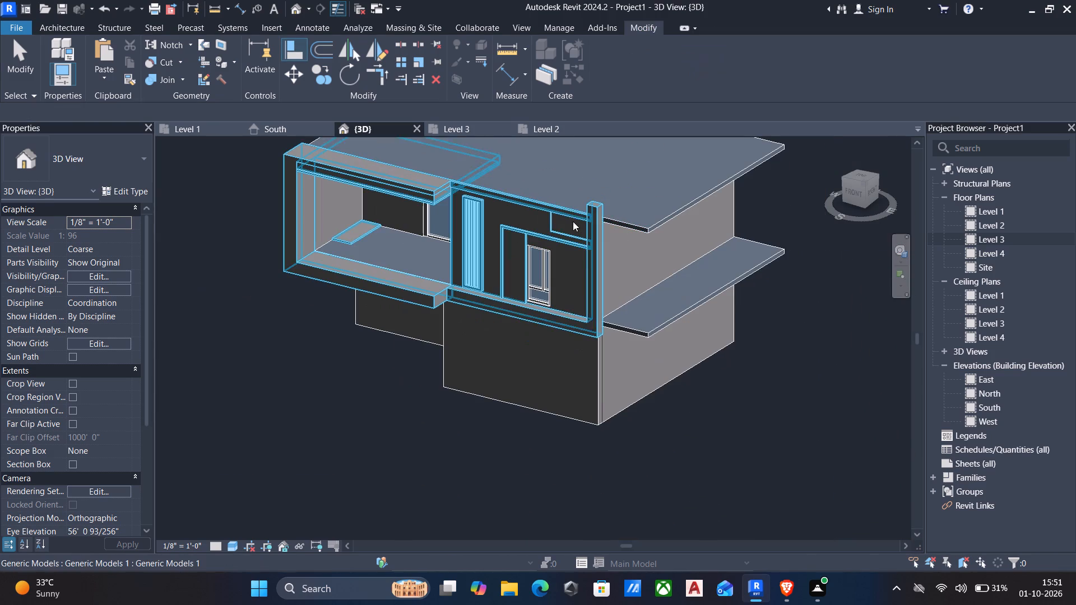
Join the lower-floor wall beneath the balcony with the facade's in-place generic model.
{"action": "left_click", "coordinate": [381, 186]}
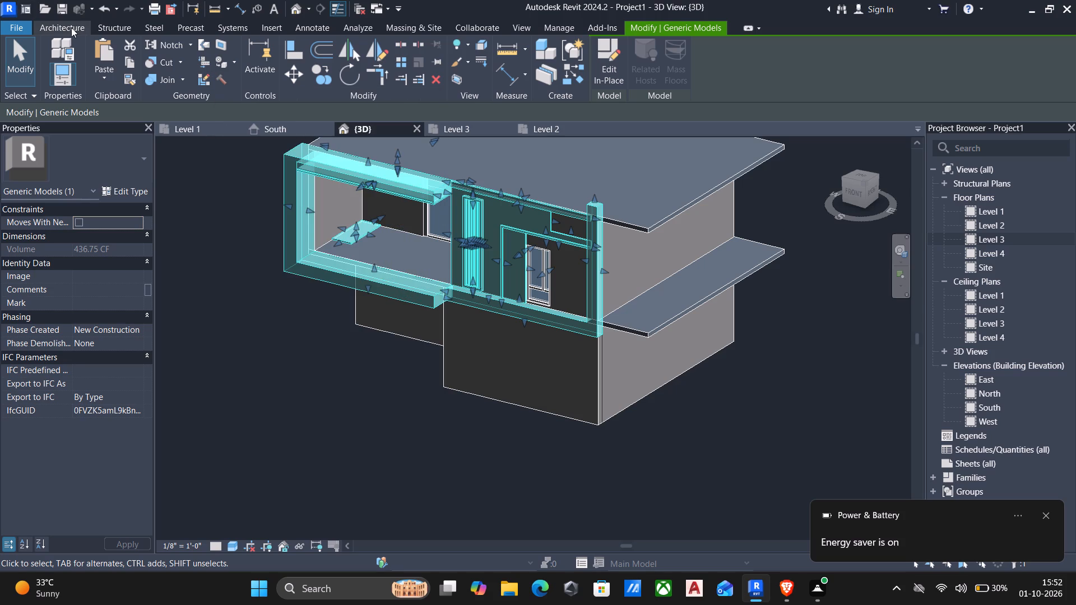
{"action": "left_click", "coordinate": [171, 80]}
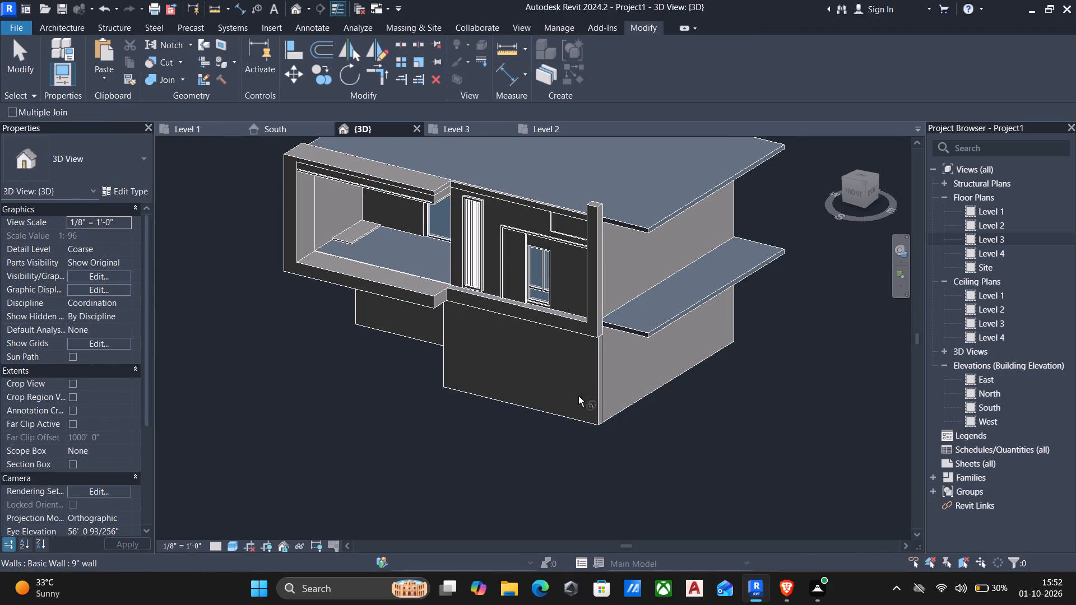
{"action": "left_click", "coordinate": [401, 333]}
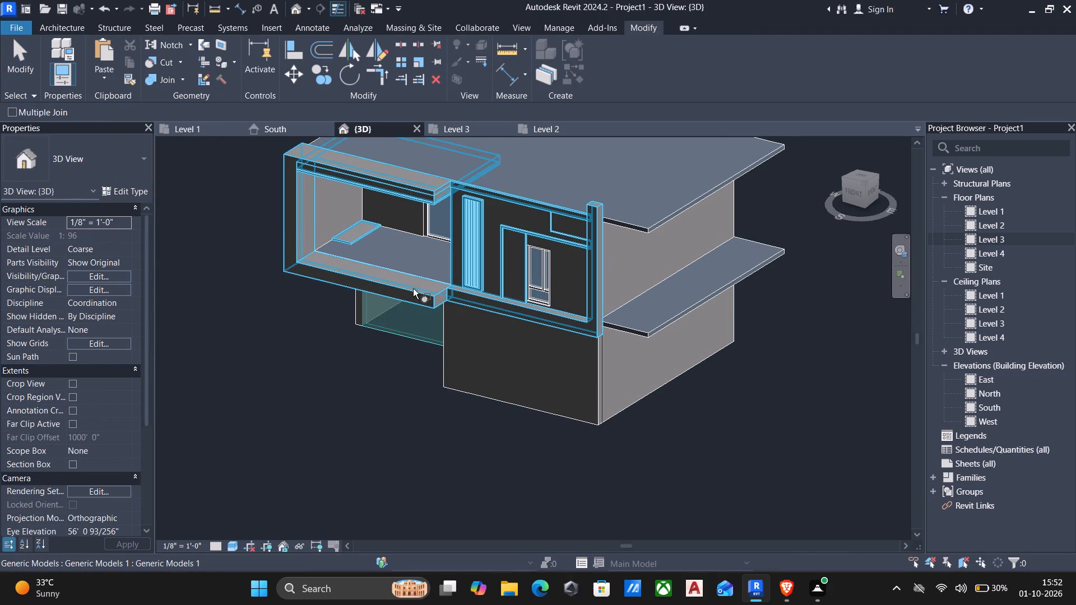
{"action": "left_click", "coordinate": [413, 285]}
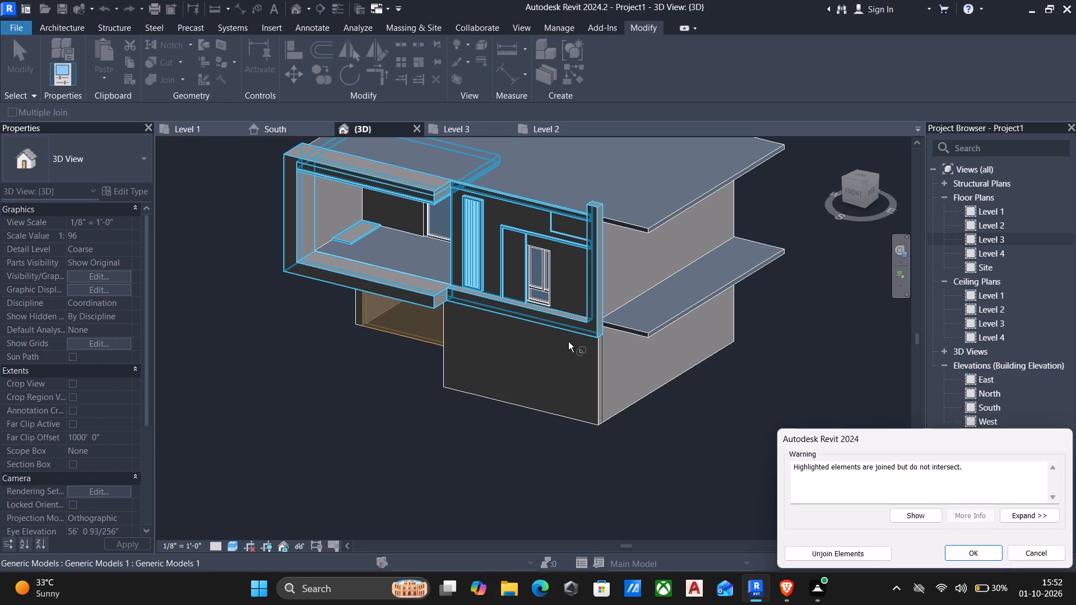
{"action": "left_click", "coordinate": [982, 551]}
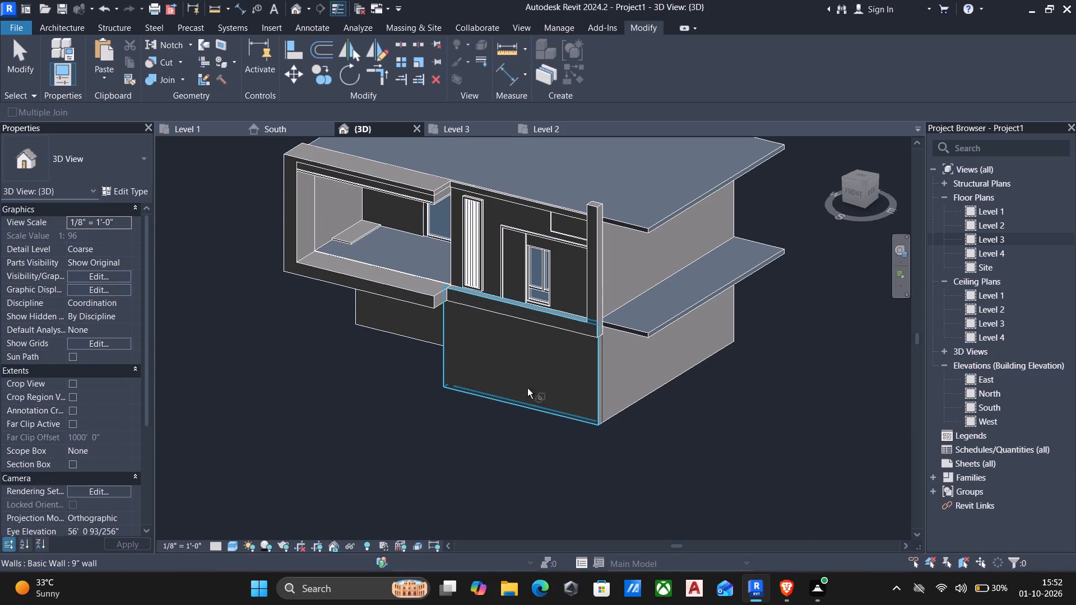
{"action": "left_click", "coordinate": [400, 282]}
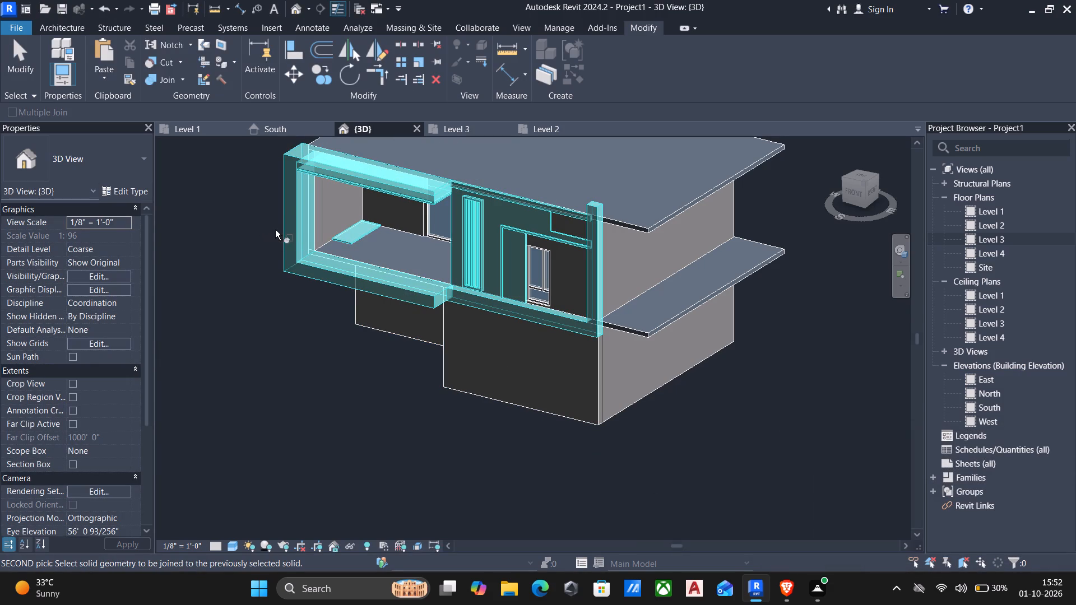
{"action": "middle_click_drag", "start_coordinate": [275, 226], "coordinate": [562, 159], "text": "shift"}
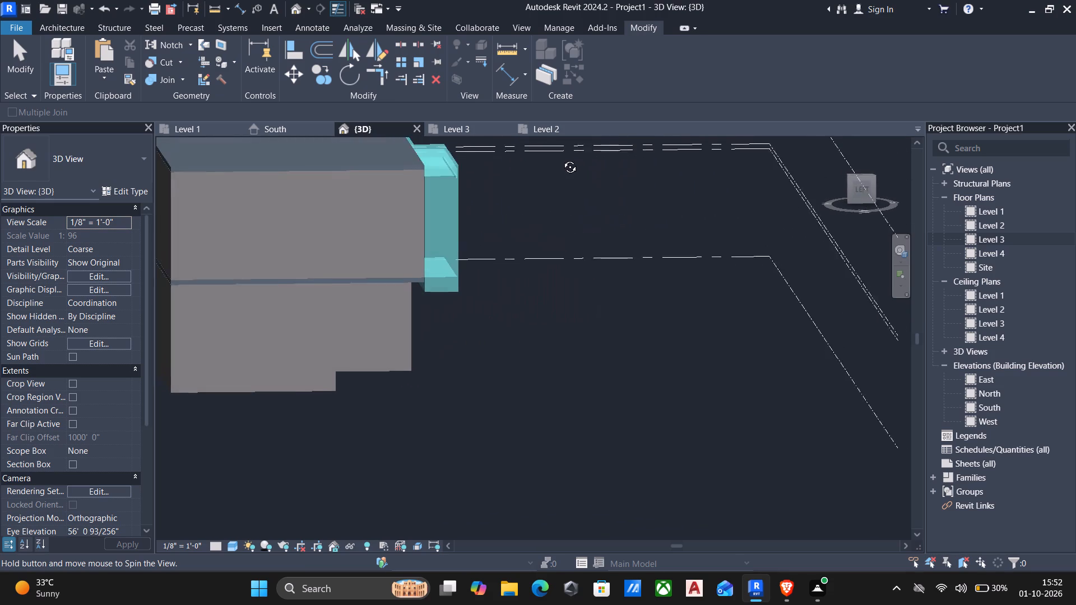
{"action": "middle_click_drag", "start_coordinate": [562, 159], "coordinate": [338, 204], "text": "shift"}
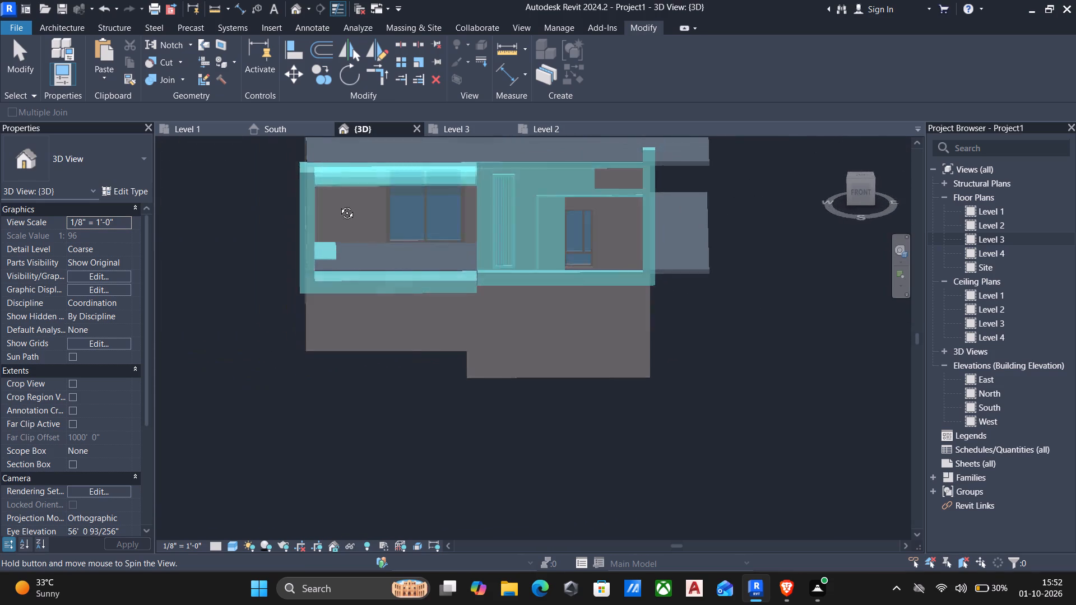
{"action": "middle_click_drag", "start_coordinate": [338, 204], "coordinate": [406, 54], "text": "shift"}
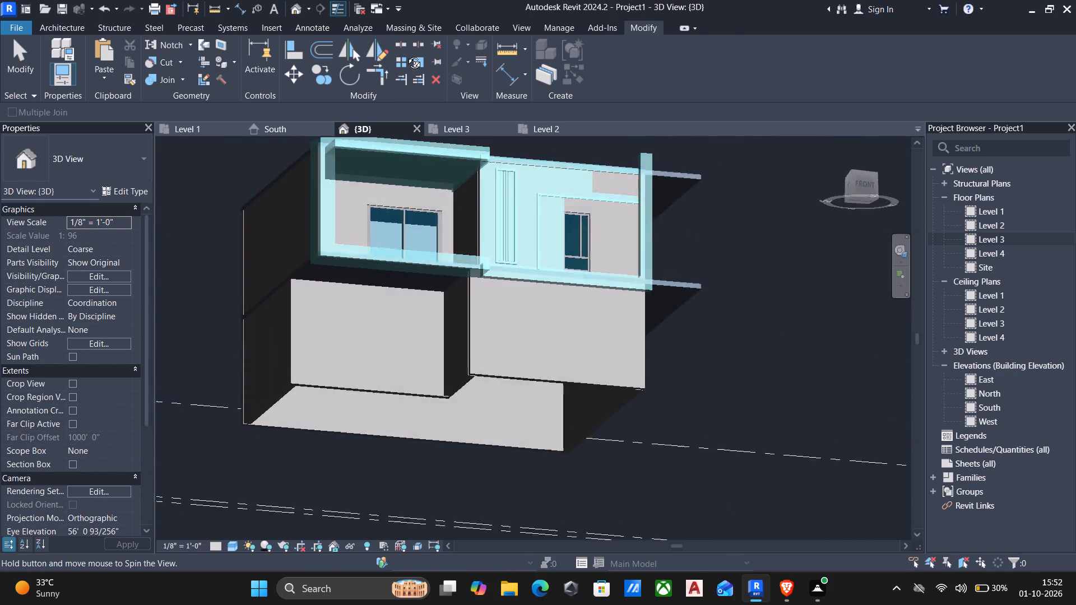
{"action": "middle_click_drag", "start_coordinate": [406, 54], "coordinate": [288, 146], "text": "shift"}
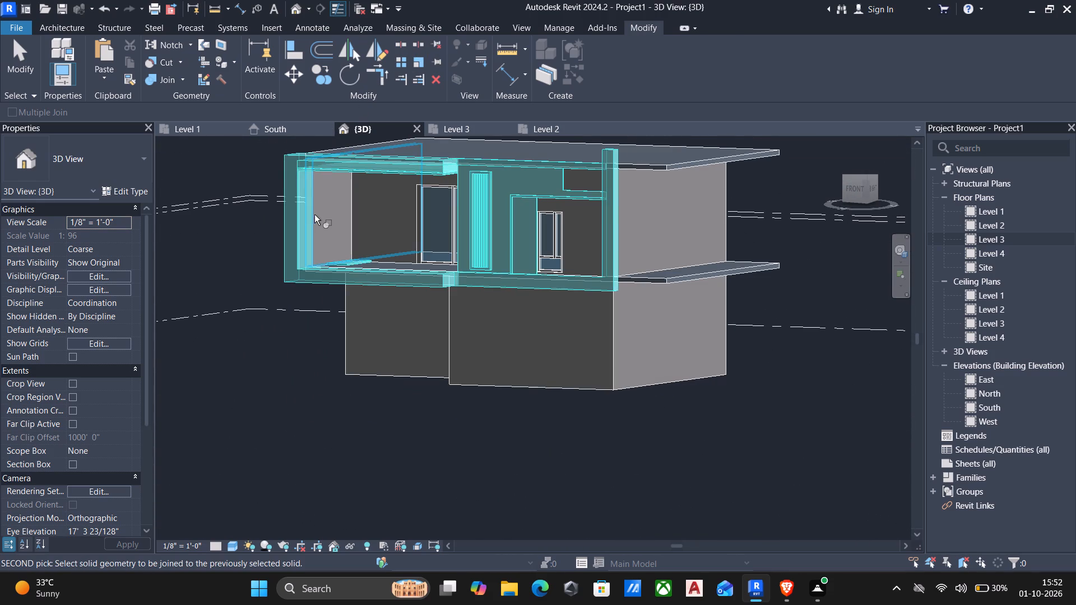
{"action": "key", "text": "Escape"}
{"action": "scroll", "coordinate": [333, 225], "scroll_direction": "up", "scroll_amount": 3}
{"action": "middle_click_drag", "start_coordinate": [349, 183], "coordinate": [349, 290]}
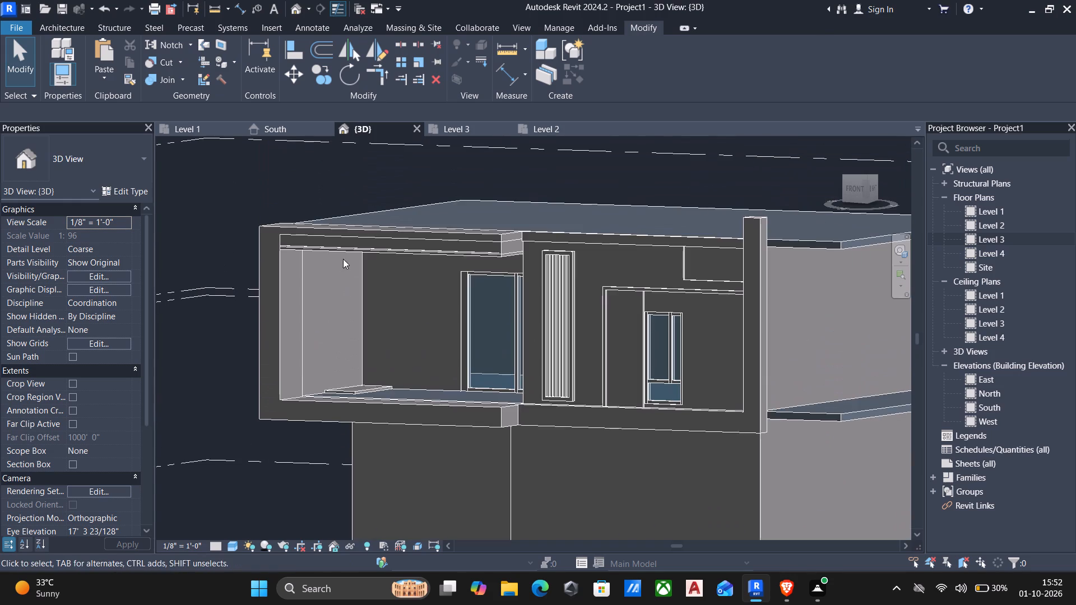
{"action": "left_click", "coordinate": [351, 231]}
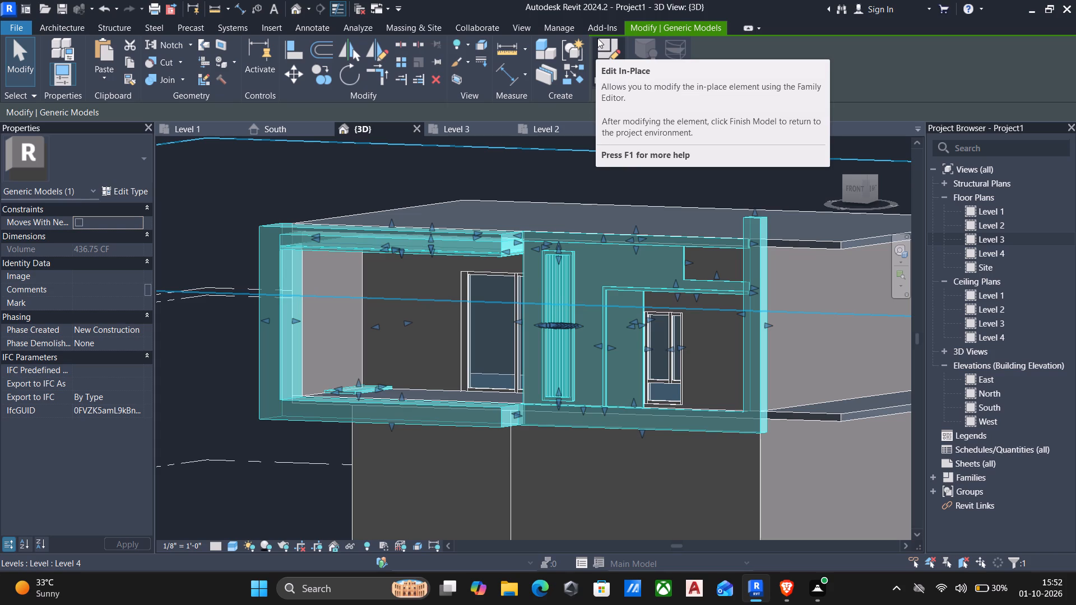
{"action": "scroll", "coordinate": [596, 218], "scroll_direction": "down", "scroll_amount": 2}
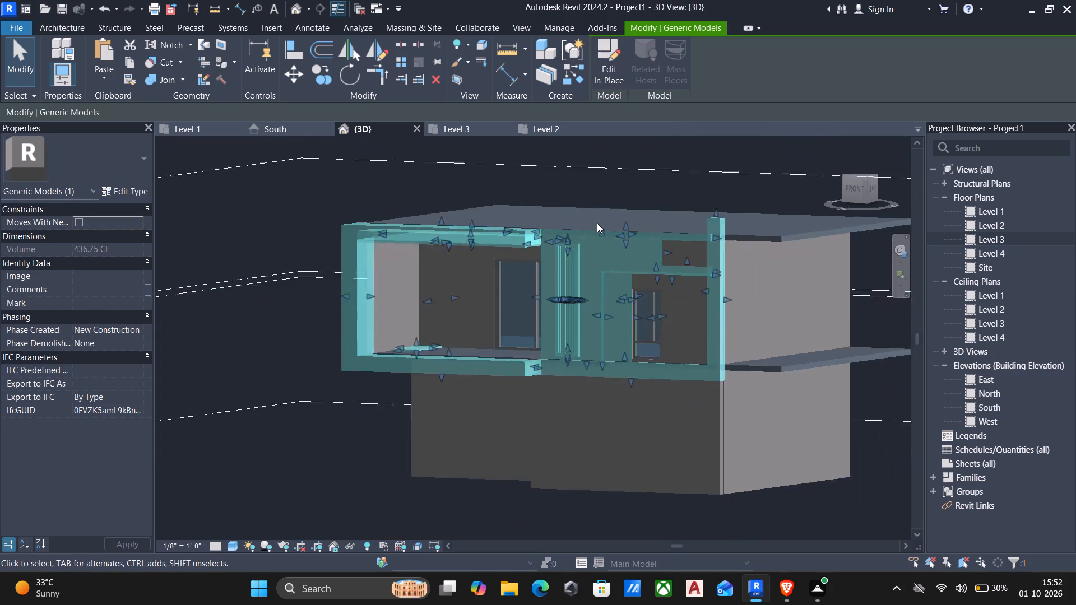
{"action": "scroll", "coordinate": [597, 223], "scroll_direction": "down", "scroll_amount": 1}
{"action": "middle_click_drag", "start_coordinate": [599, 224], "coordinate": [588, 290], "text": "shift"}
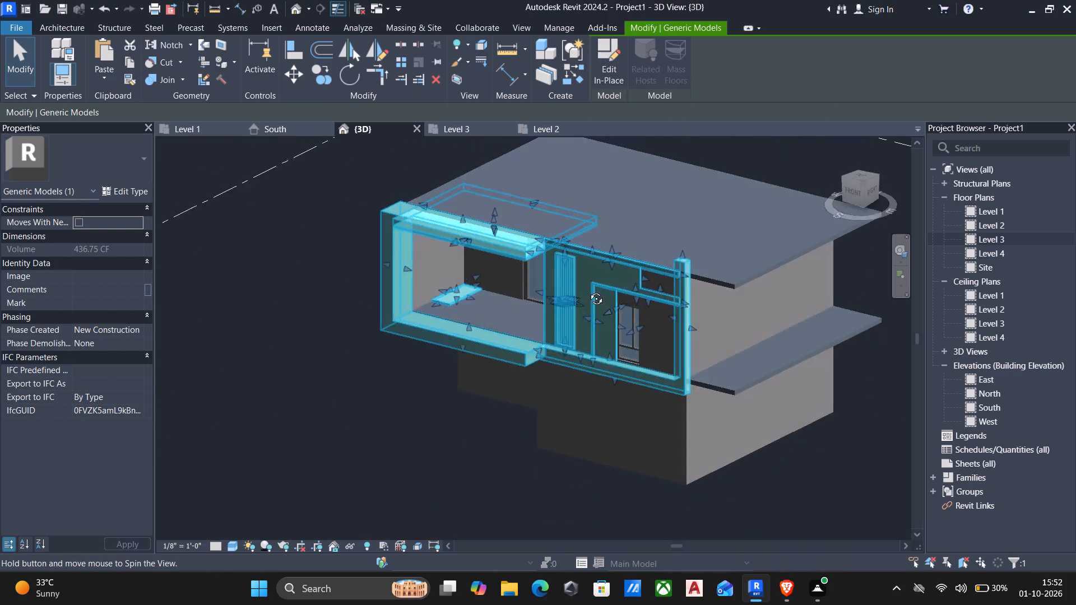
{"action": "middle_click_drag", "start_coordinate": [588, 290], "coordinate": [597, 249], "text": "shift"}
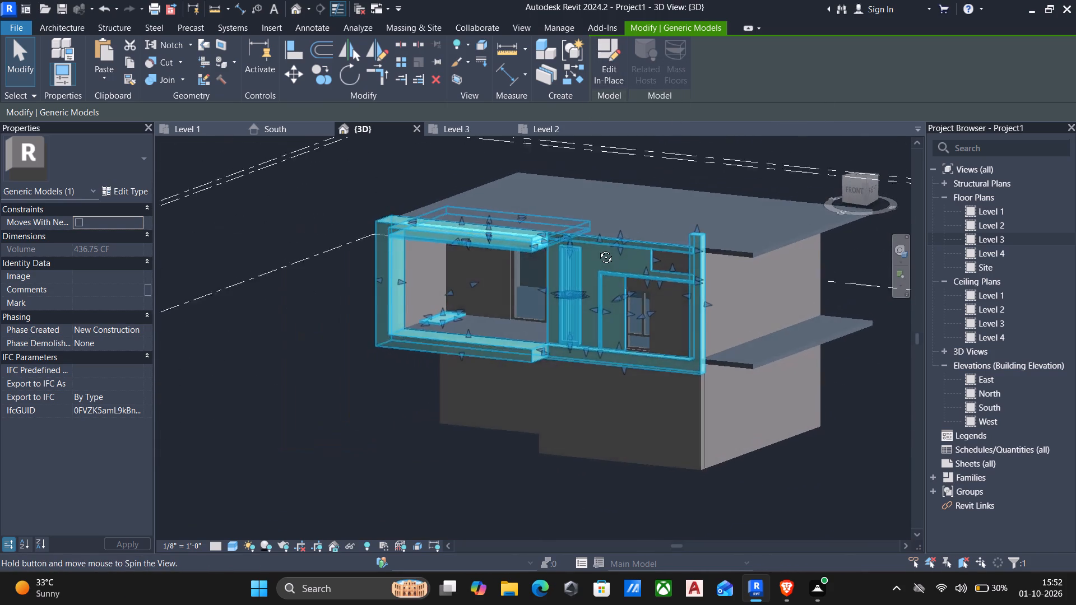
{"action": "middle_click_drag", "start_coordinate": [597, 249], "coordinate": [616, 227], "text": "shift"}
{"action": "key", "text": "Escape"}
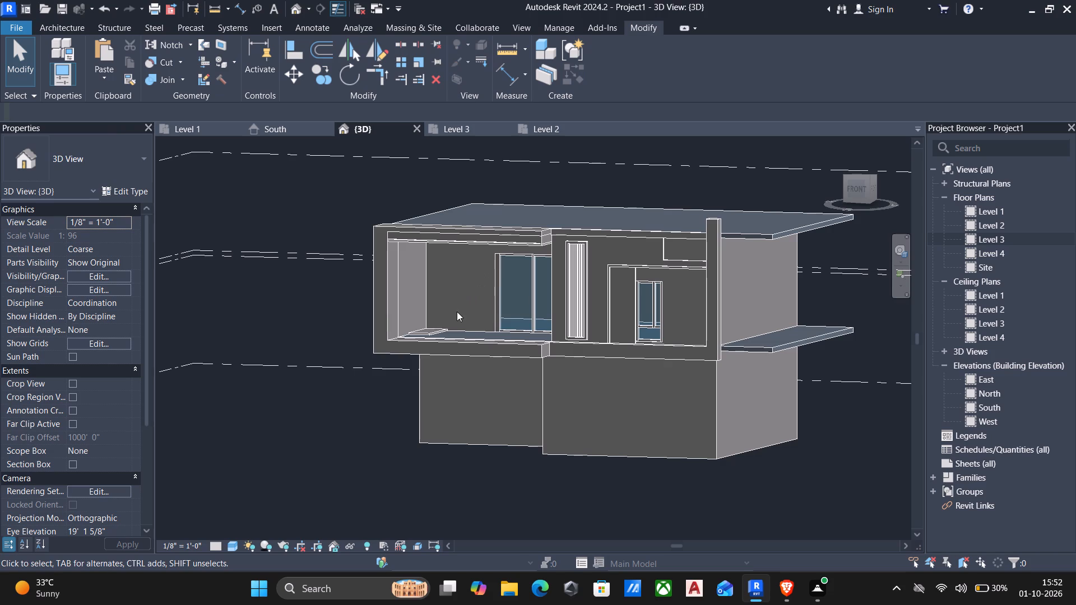
Stretch the small flat extrusion on the balcony floor upward into a tall block reaching near the balcony ceiling.
{"action": "left_click", "coordinate": [421, 333]}
{"action": "middle_click_drag", "start_coordinate": [486, 323], "coordinate": [480, 360]}
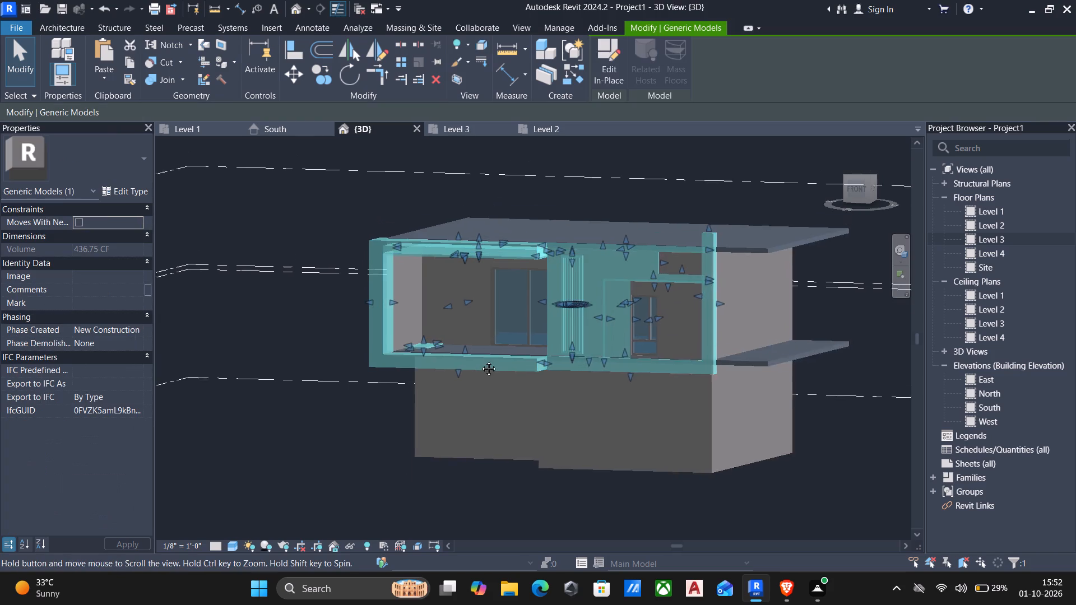
{"action": "middle_click_drag", "start_coordinate": [480, 360], "coordinate": [486, 384]}
{"action": "scroll", "coordinate": [429, 381], "scroll_direction": "up", "scroll_amount": 4}
{"action": "left_click_drag", "start_coordinate": [428, 393], "coordinate": [404, 309]}
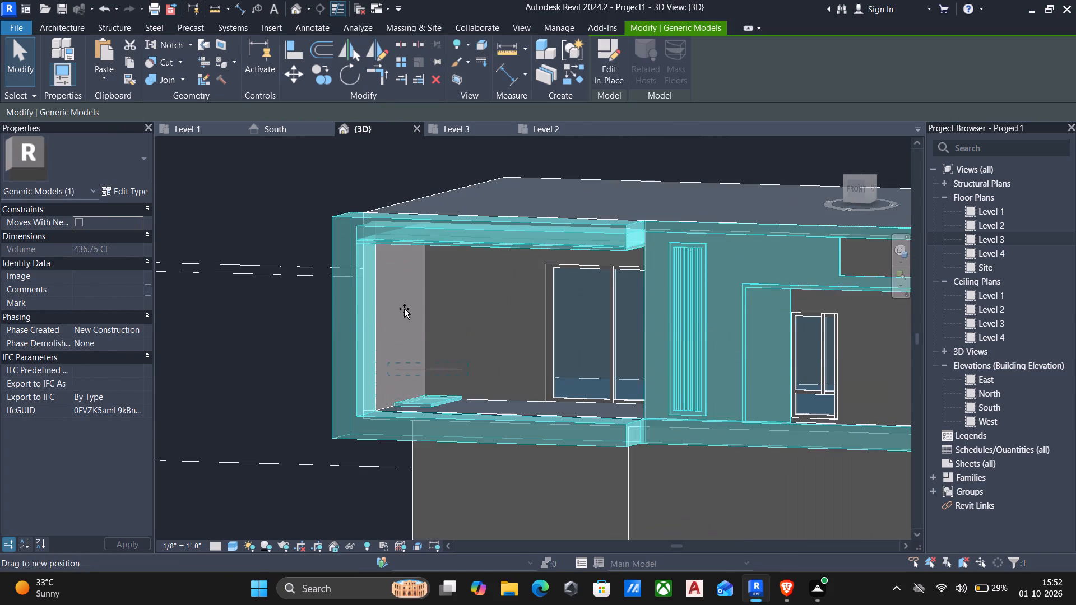
{"action": "left_click_drag", "start_coordinate": [404, 309], "coordinate": [406, 251]}
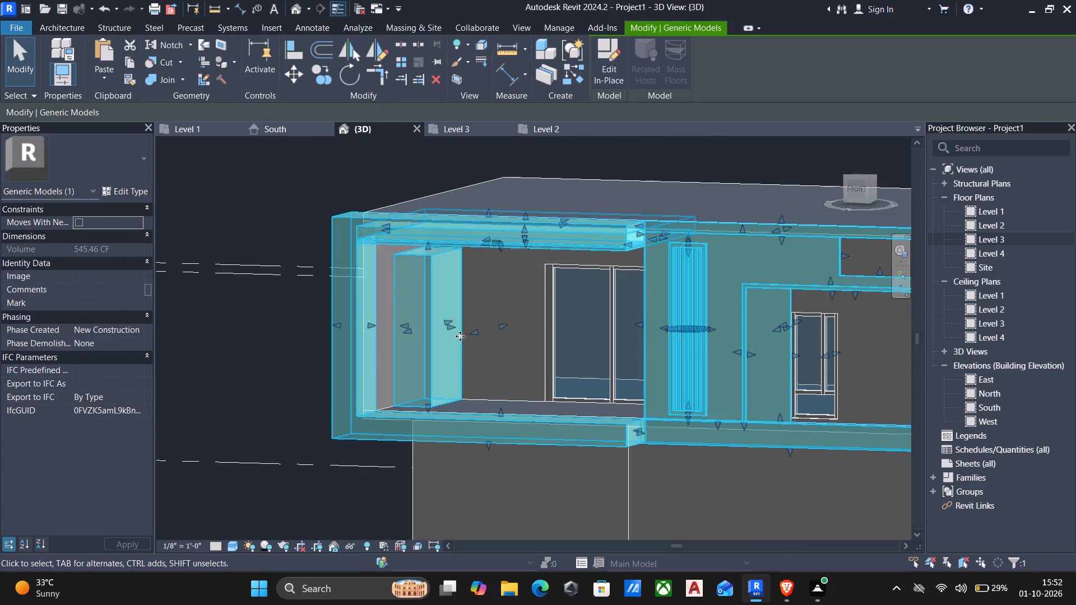
{"action": "key", "text": "Escape"}
Align the top of the balcony's upright block with the underside of the balcony ceiling.
{"action": "middle_click_drag", "start_coordinate": [469, 334], "coordinate": [433, 282]}
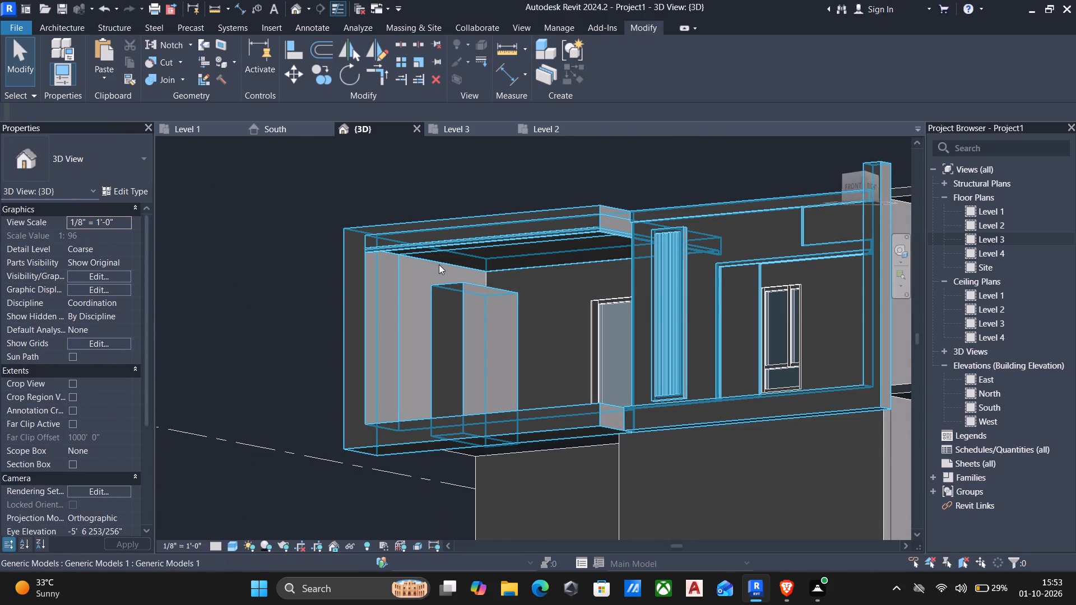
{"action": "type", "text": "al"}
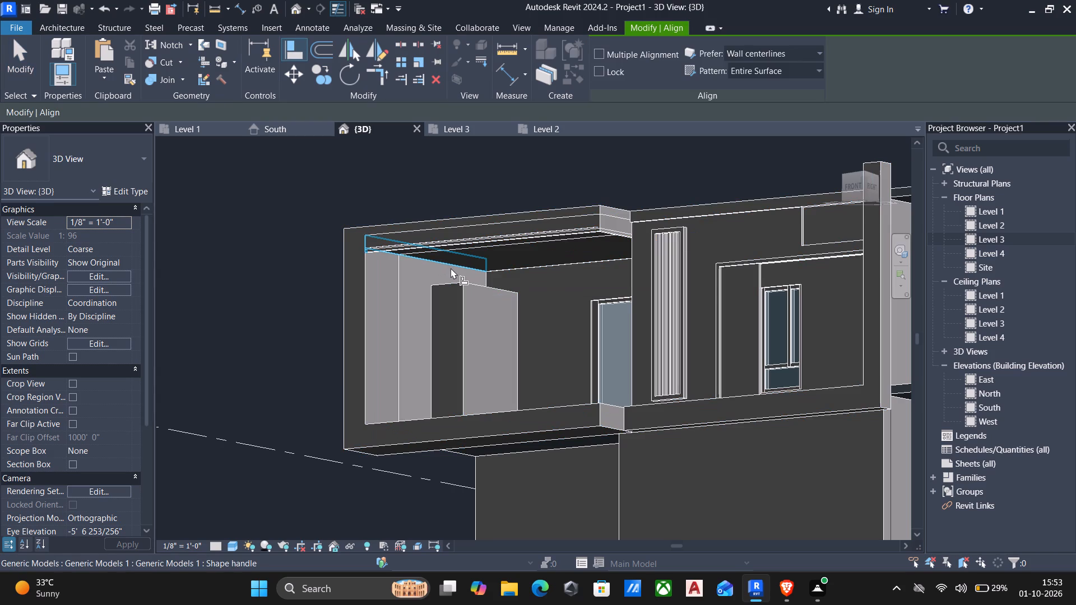
{"action": "left_click", "coordinate": [504, 266]}
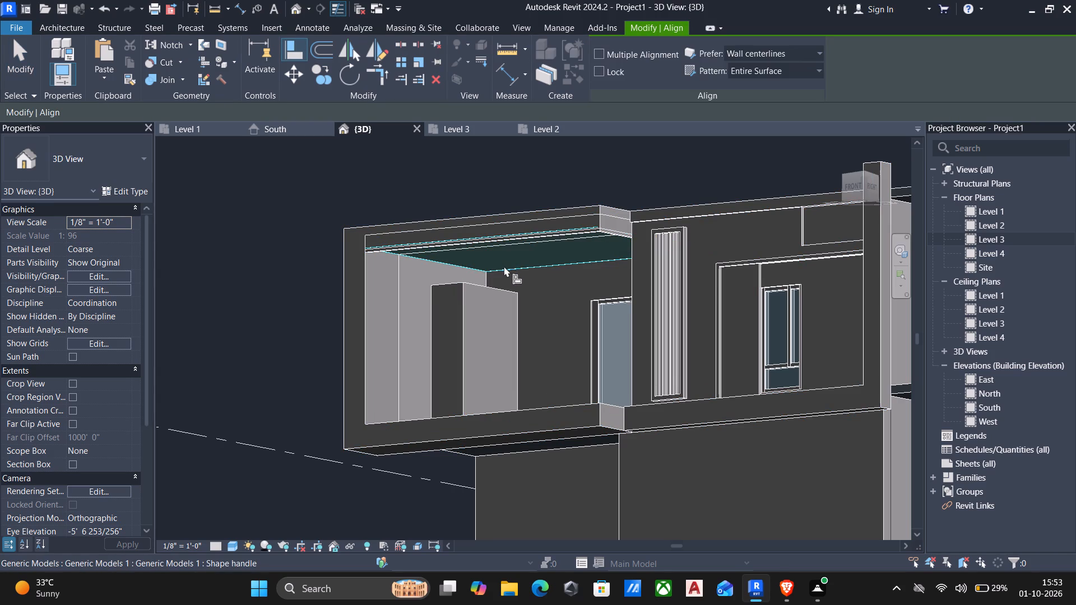
{"action": "middle_click_drag", "start_coordinate": [494, 294], "coordinate": [536, 369], "text": "shift"}
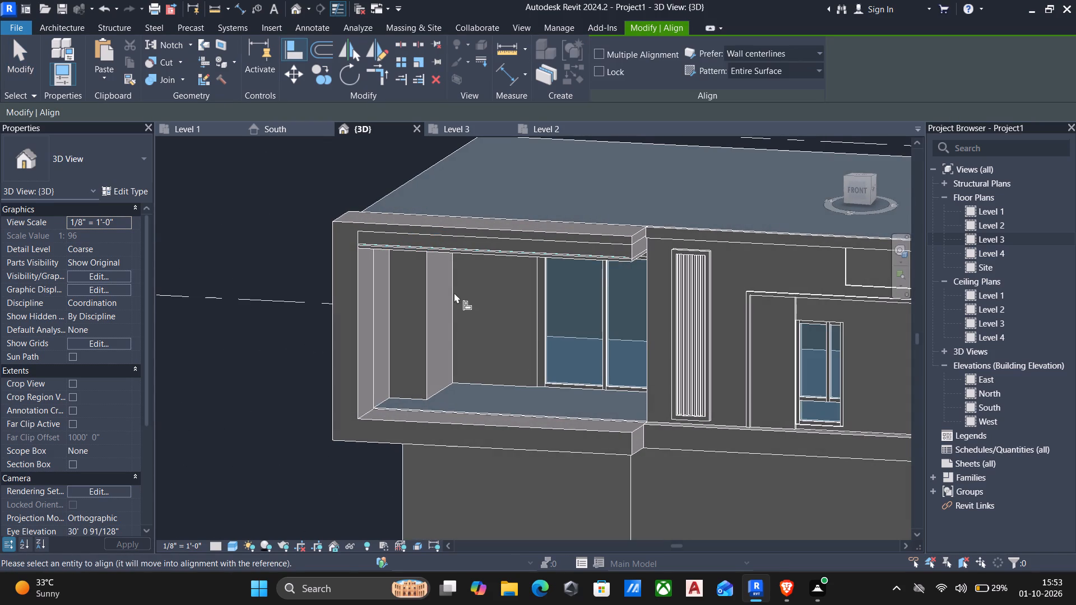
{"action": "middle_click_drag", "start_coordinate": [454, 301], "coordinate": [454, 263]}
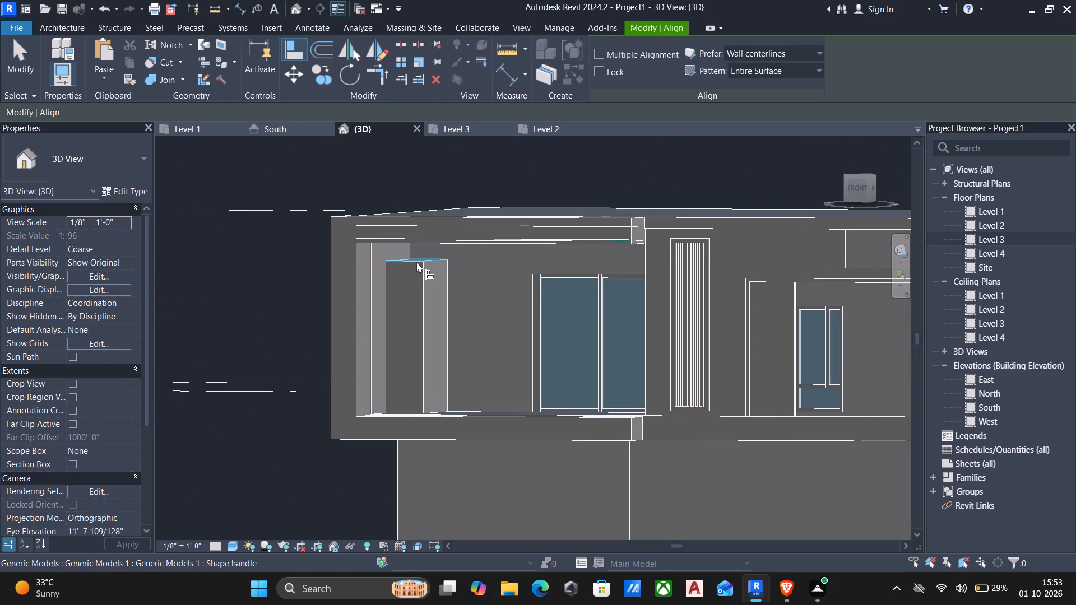
{"action": "left_click", "coordinate": [414, 260]}
{"action": "key", "text": "Escape"}
{"action": "scroll", "coordinate": [457, 273], "scroll_direction": "down", "scroll_amount": 3}
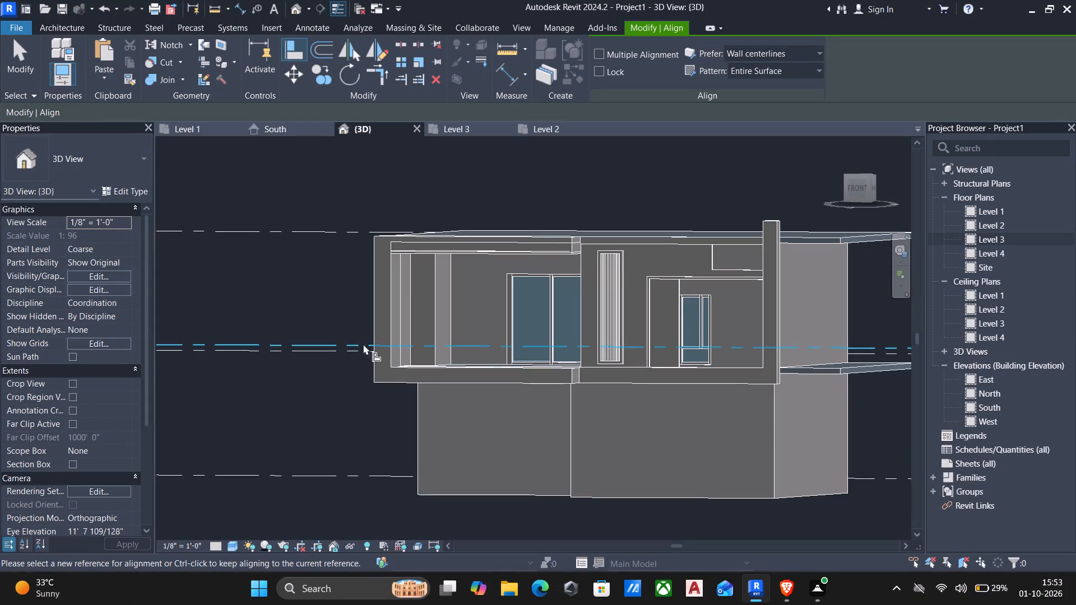
{"action": "middle_click_drag", "start_coordinate": [469, 375], "coordinate": [607, 425], "text": "shift"}
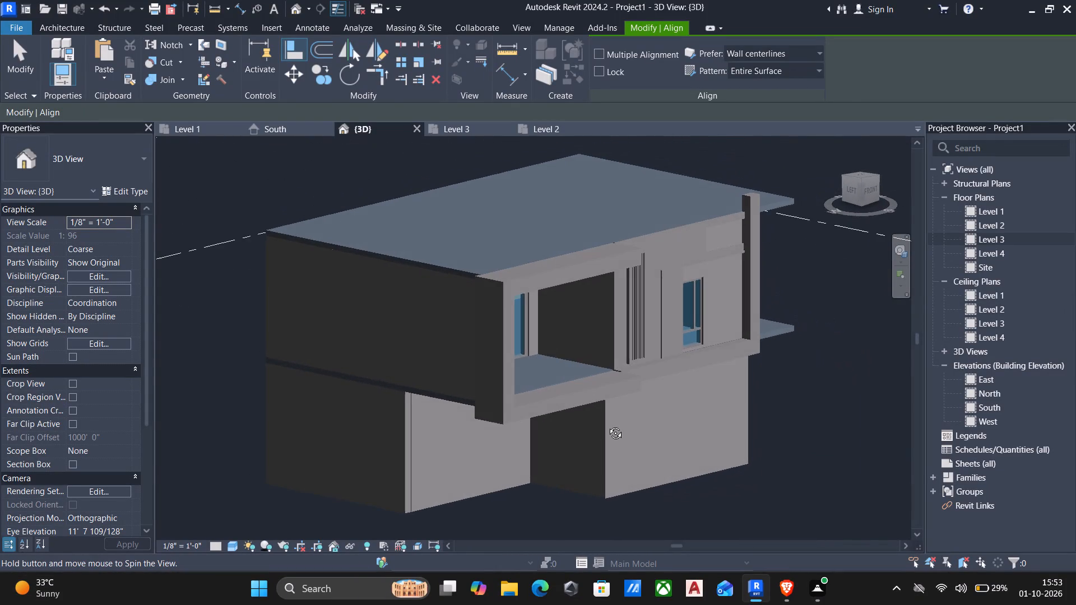
{"action": "middle_click_drag", "start_coordinate": [607, 425], "coordinate": [530, 449], "text": "shift"}
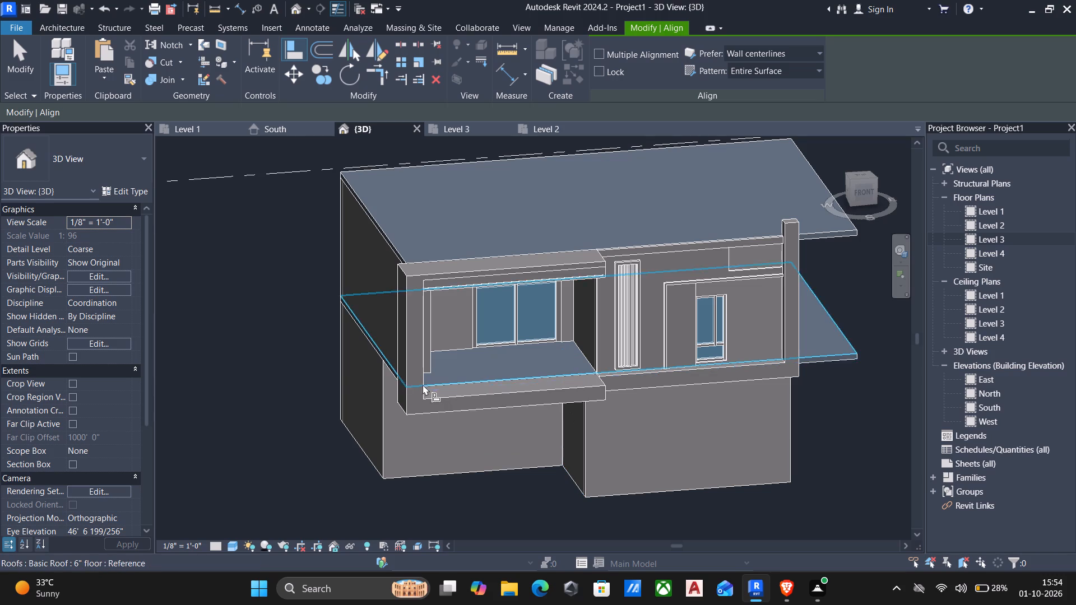
{"action": "middle_click_drag", "start_coordinate": [414, 378], "coordinate": [353, 365], "text": "shift"}
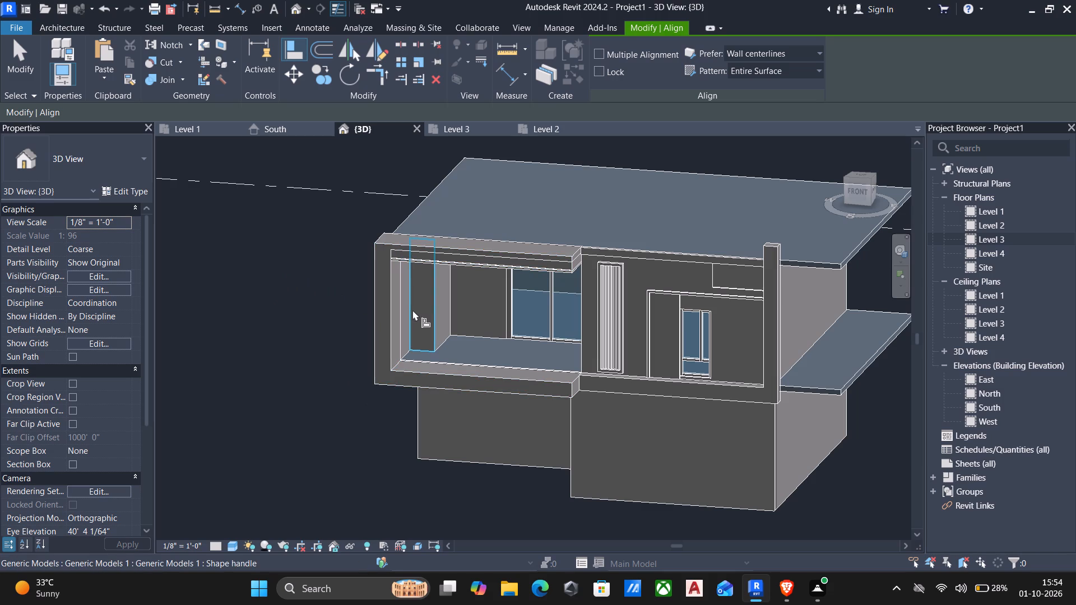
{"action": "key", "text": "Escape"}
Reopen the facade's in-place model and sketch an extrusion rectangle about 1'-8" by 6'-8" on the front face of the balcony's upright block.
{"action": "left_click", "coordinate": [435, 325]}
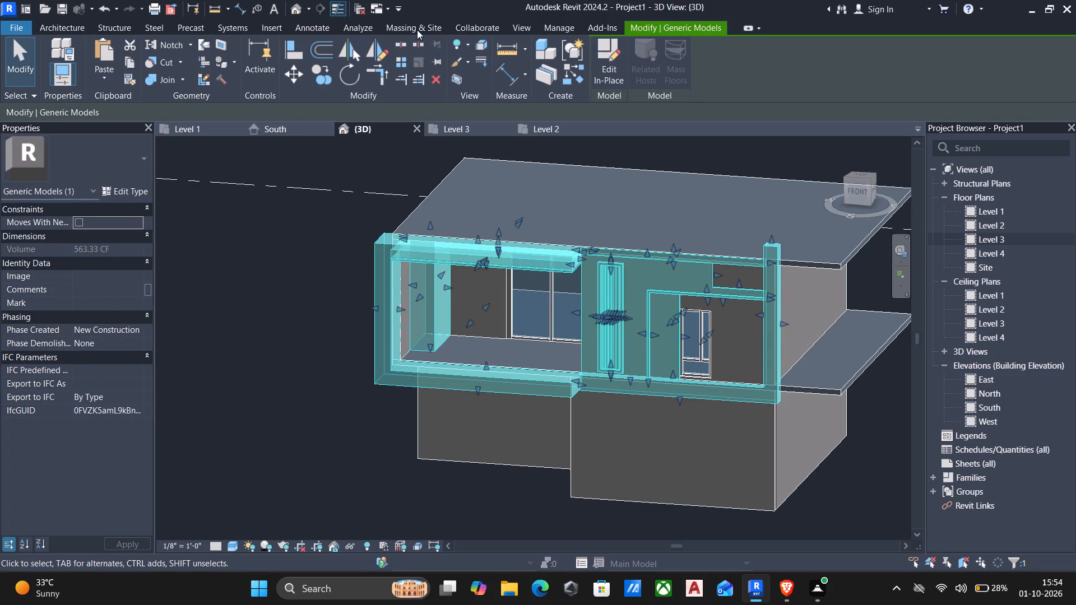
{"action": "left_click", "coordinate": [596, 65]}
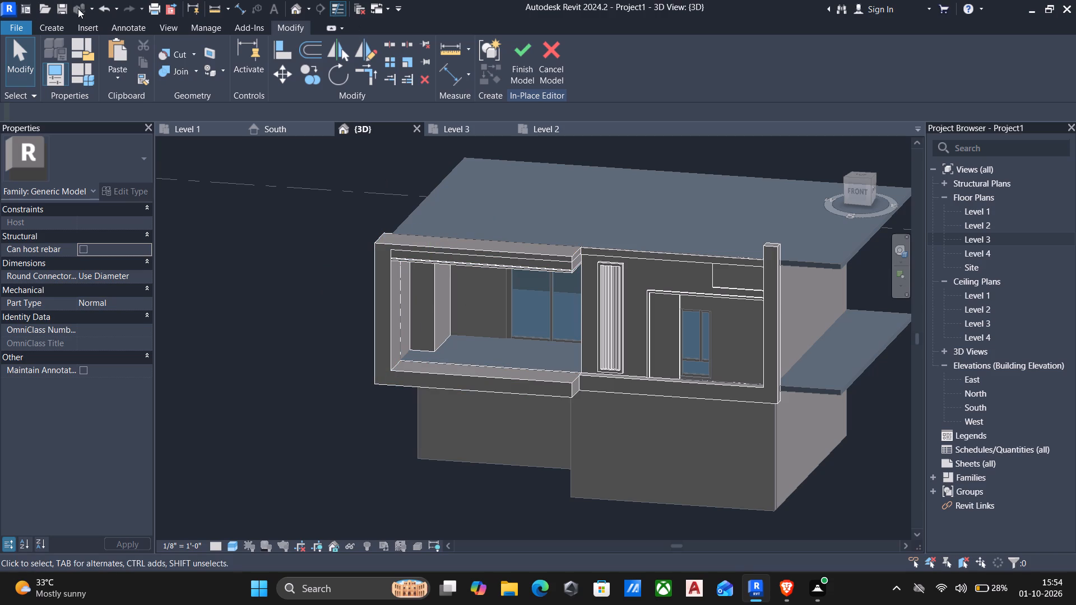
{"action": "left_click", "coordinate": [50, 27]}
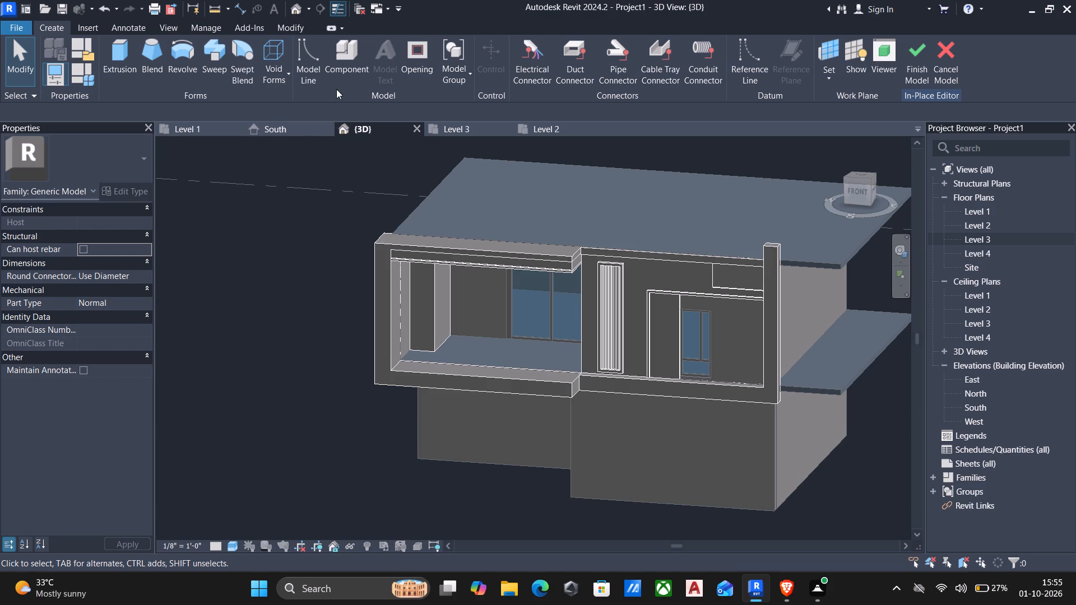
{"action": "left_click", "coordinate": [123, 45]}
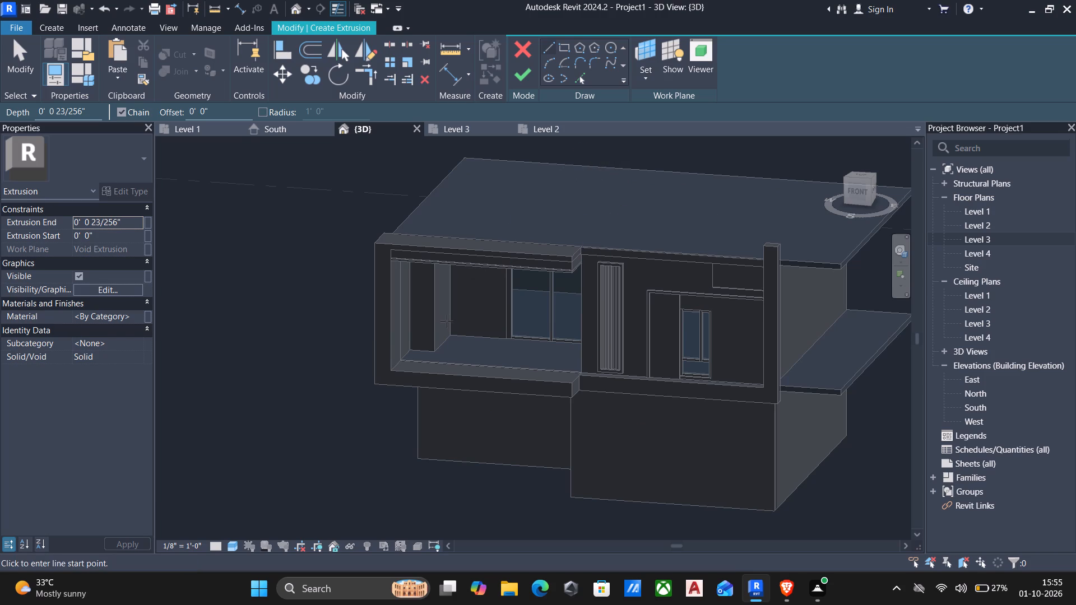
{"action": "left_click", "coordinate": [644, 81]}
{"action": "left_click", "coordinate": [667, 129]}
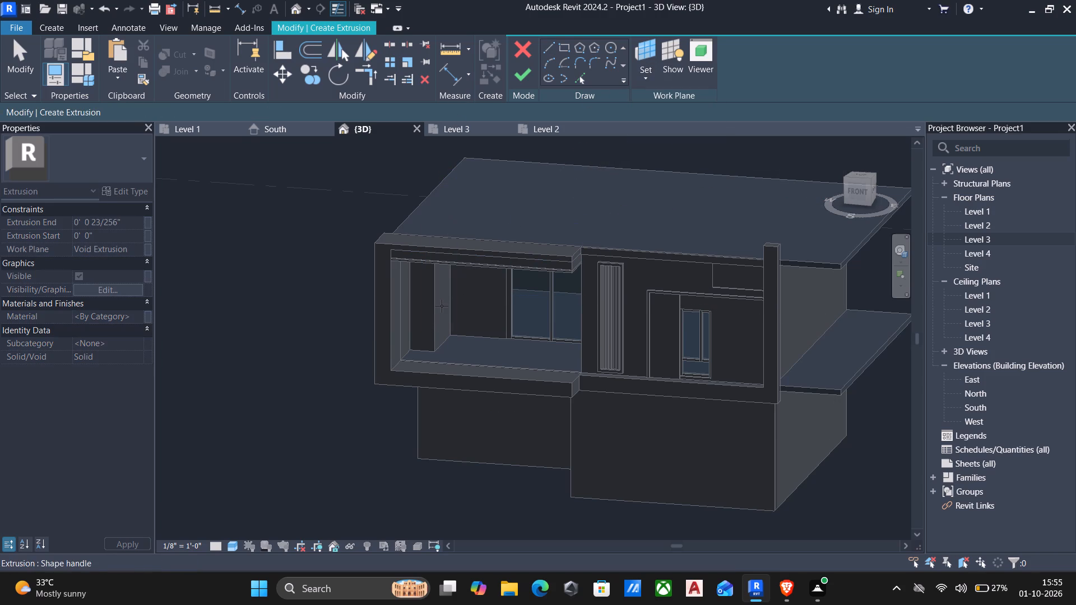
{"action": "left_click", "coordinate": [433, 332]}
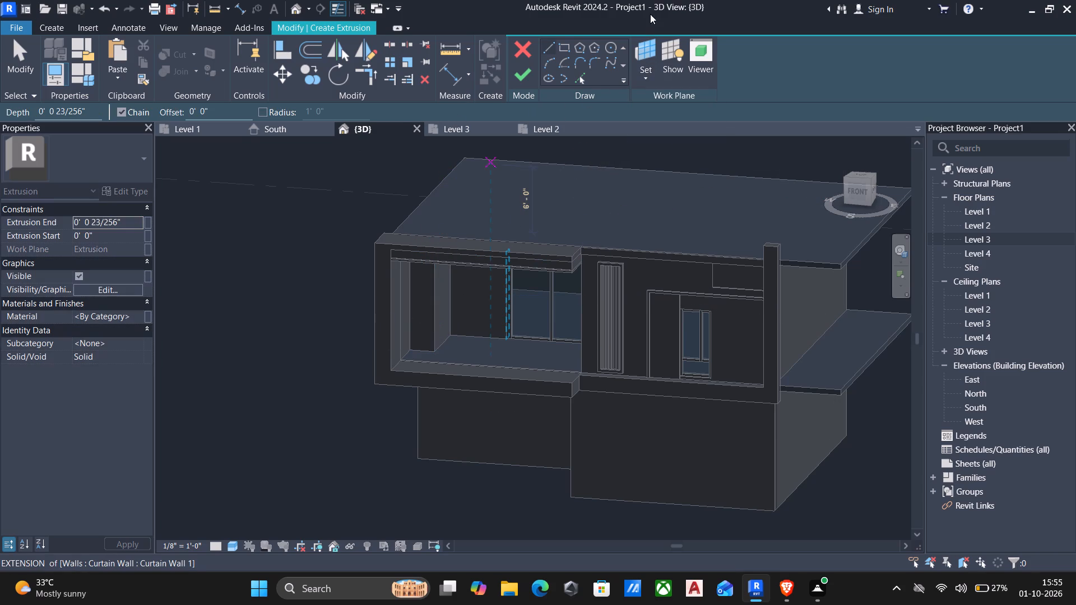
{"action": "left_click", "coordinate": [564, 44]}
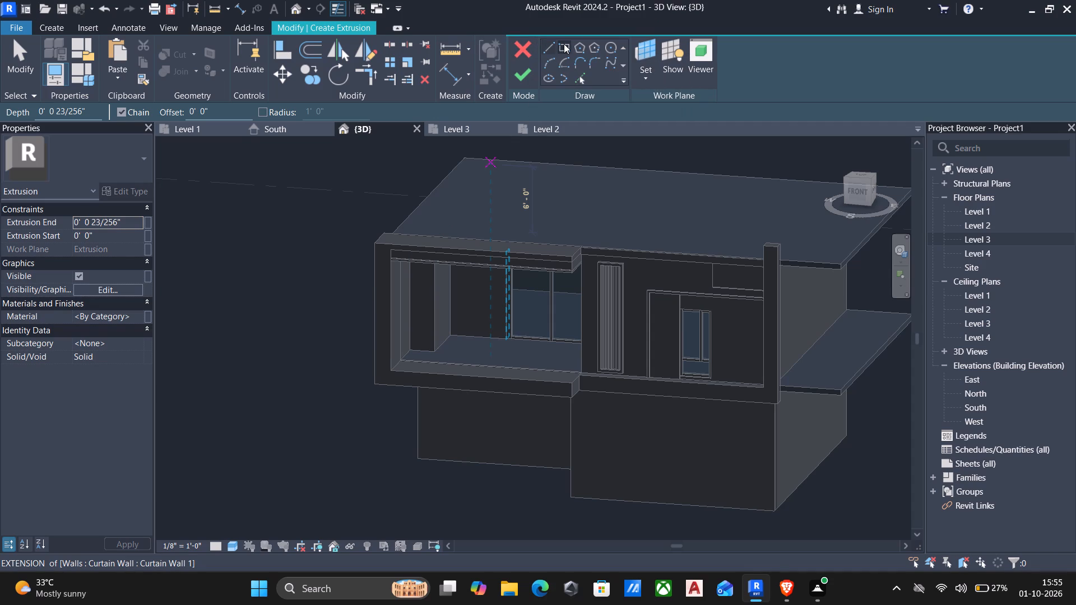
{"action": "scroll", "coordinate": [425, 315], "scroll_direction": "up", "scroll_amount": 4}
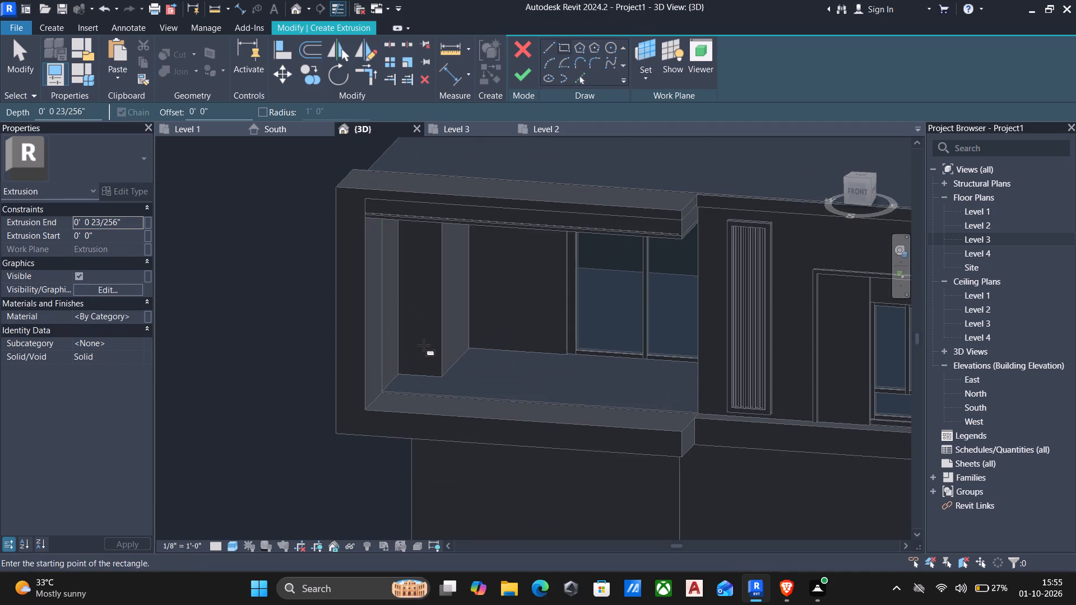
{"action": "scroll", "coordinate": [410, 328], "scroll_direction": "up", "scroll_amount": 4}
{"action": "middle_click_drag", "start_coordinate": [451, 247], "coordinate": [516, 353]}
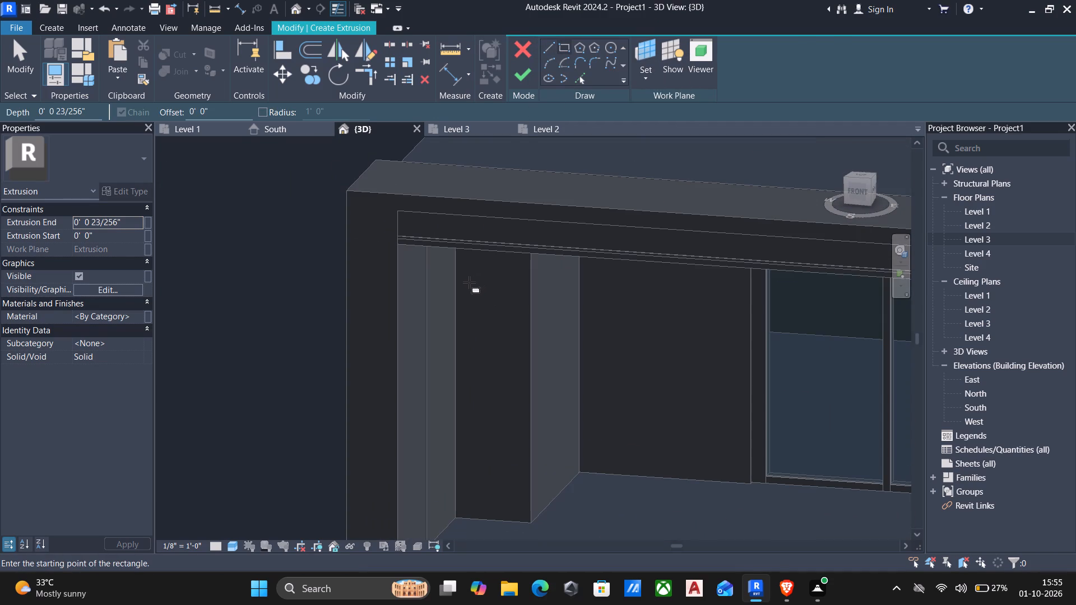
{"action": "left_click", "coordinate": [465, 281]}
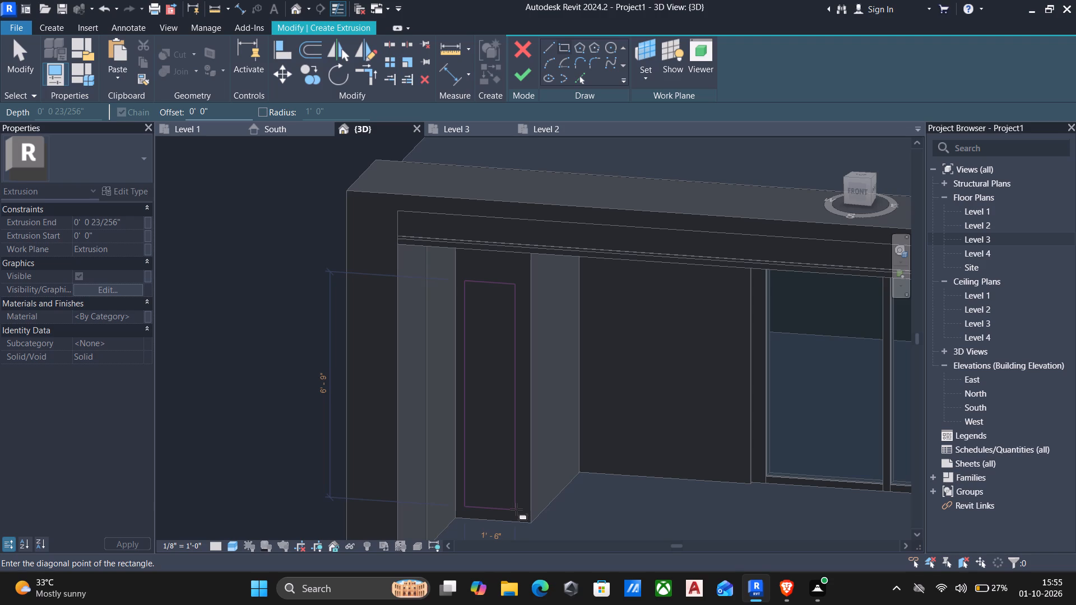
{"action": "left_click", "coordinate": [520, 509]}
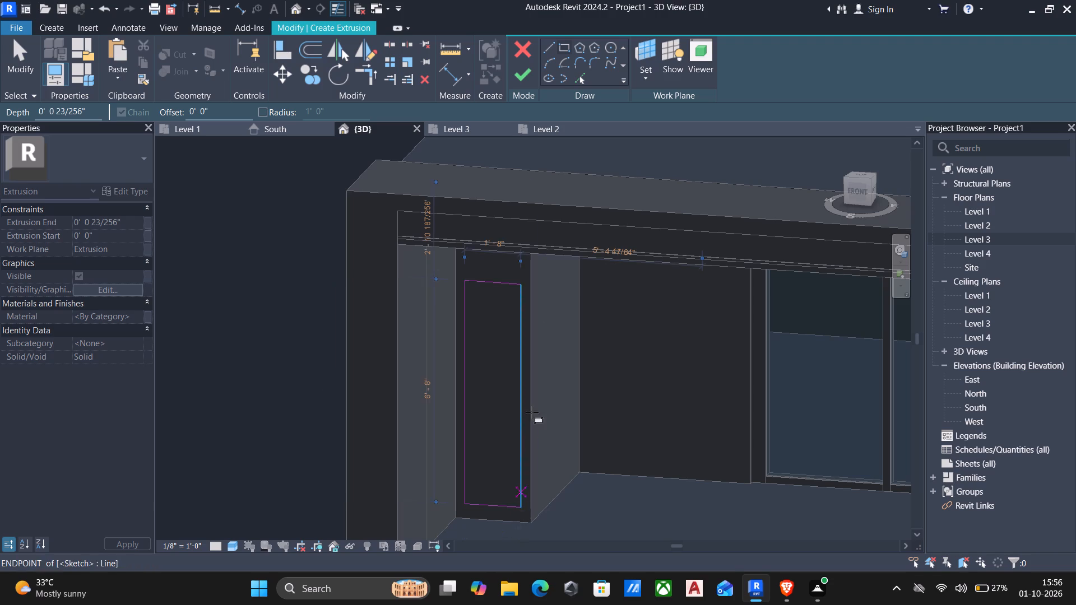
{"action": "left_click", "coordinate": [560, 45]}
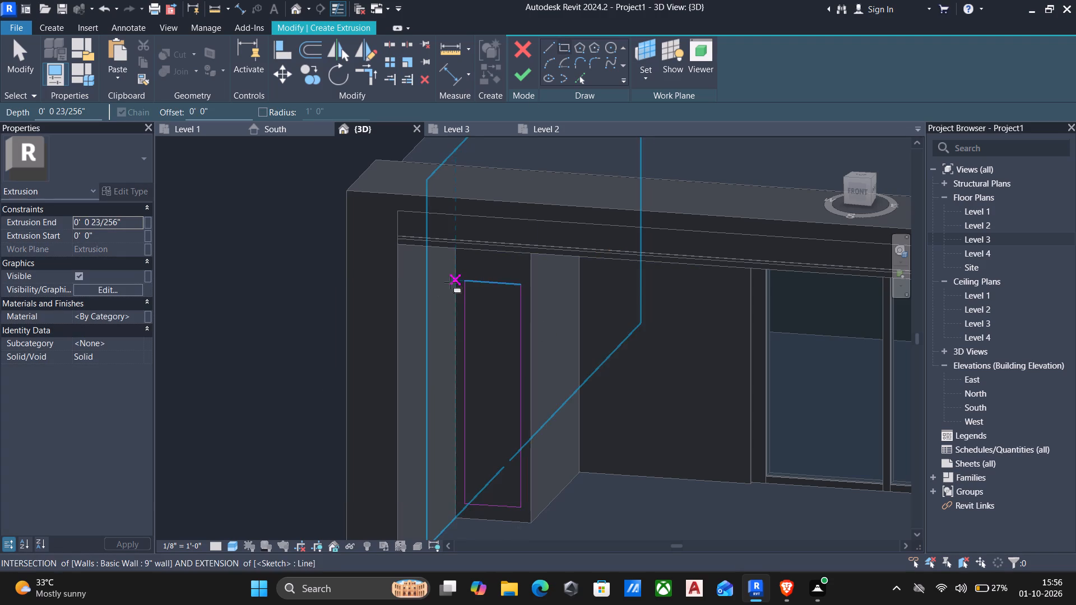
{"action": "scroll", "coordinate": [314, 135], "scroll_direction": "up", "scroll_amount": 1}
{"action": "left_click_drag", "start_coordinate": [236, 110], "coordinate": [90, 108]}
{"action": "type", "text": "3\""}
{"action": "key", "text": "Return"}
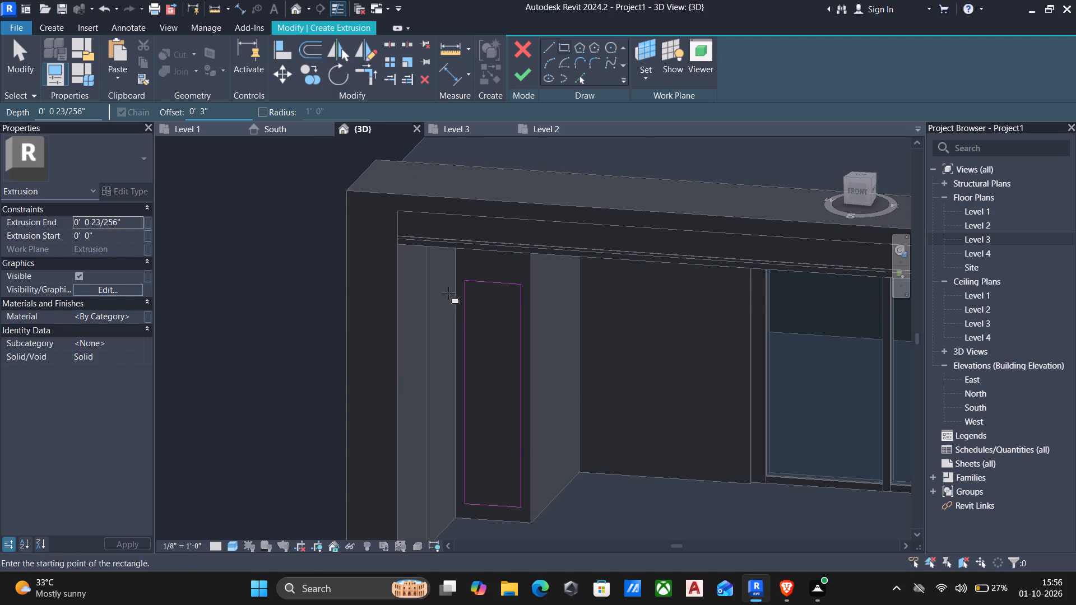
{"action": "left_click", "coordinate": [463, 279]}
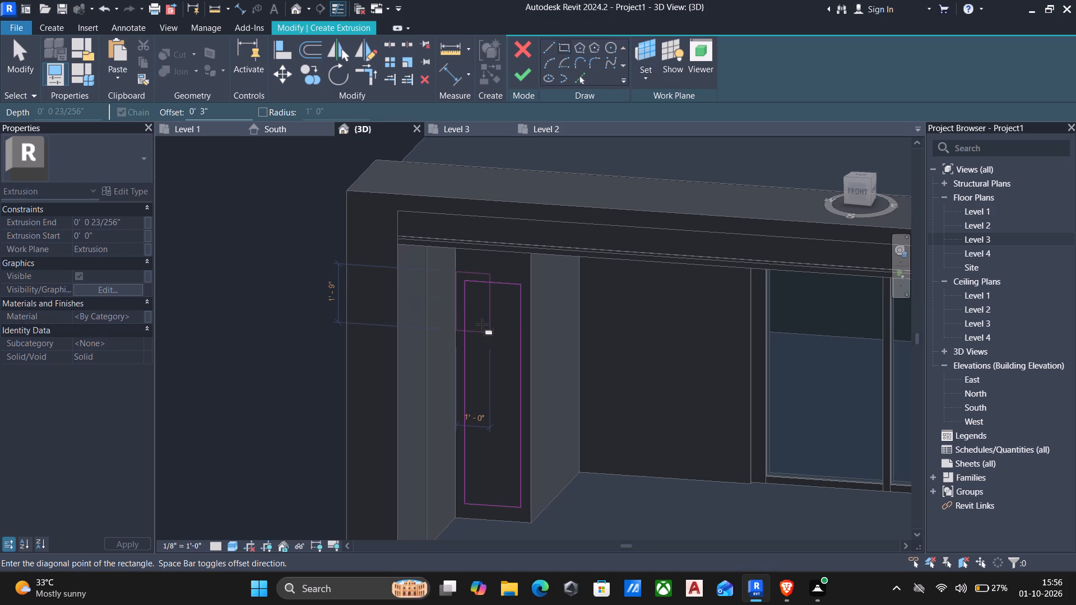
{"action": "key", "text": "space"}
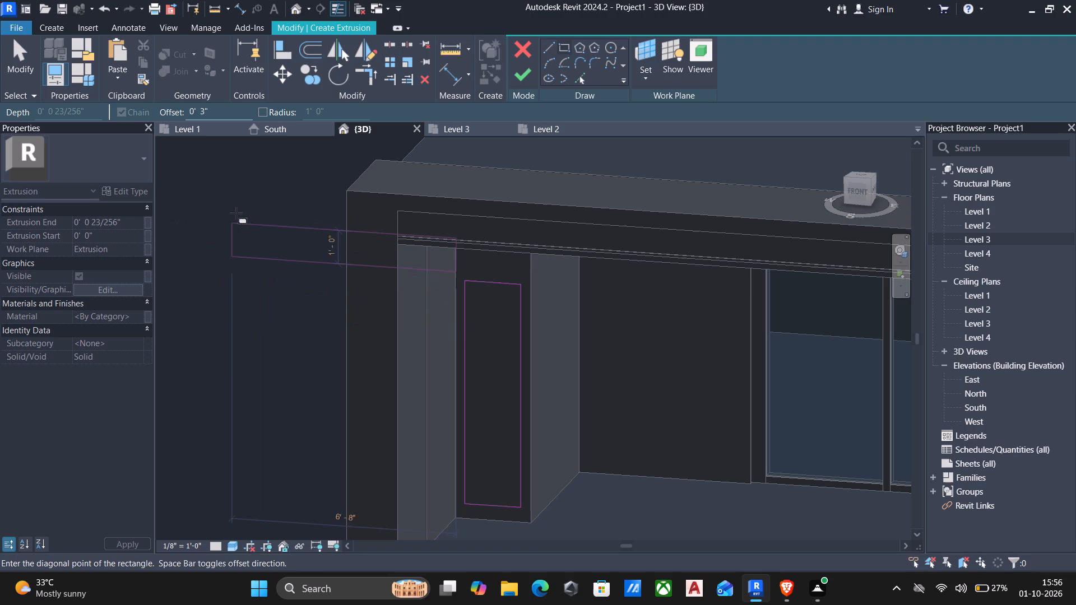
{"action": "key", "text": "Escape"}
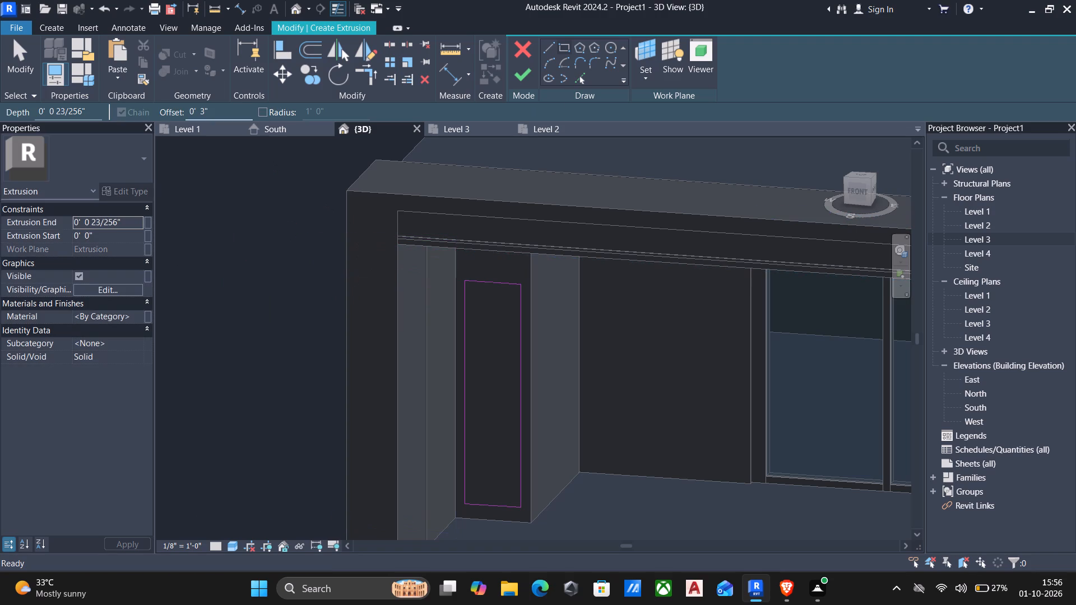
Add an inner rectangle offset 1" inside the first one and finish the sketch as a thin frame extrusion.
{"action": "left_click_drag", "start_coordinate": [230, 110], "coordinate": [35, 101]}
{"action": "type", "text": "1\""}
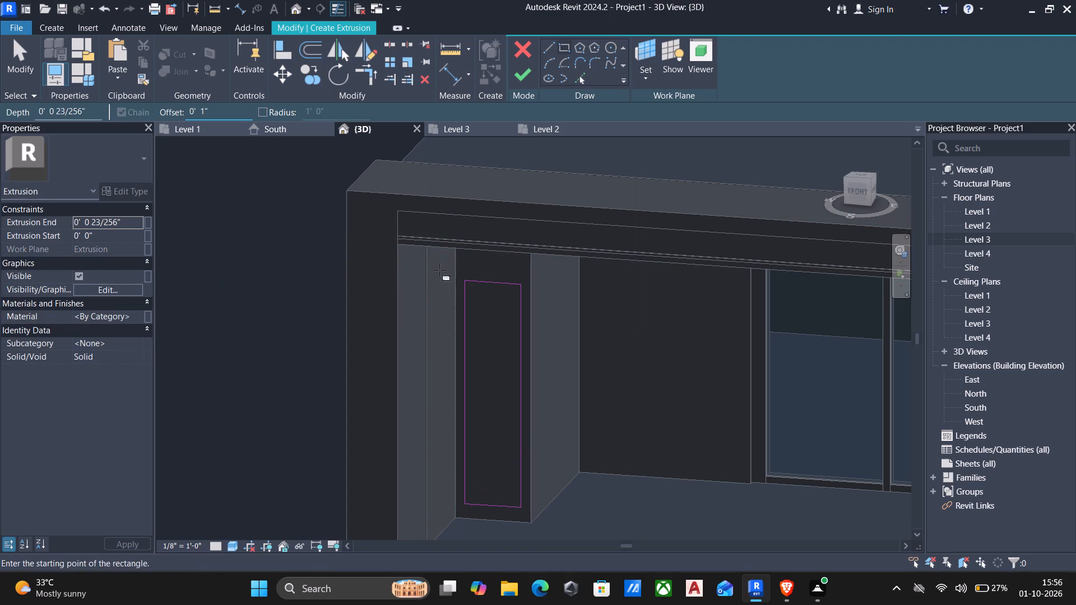
{"action": "left_click", "coordinate": [461, 280]}
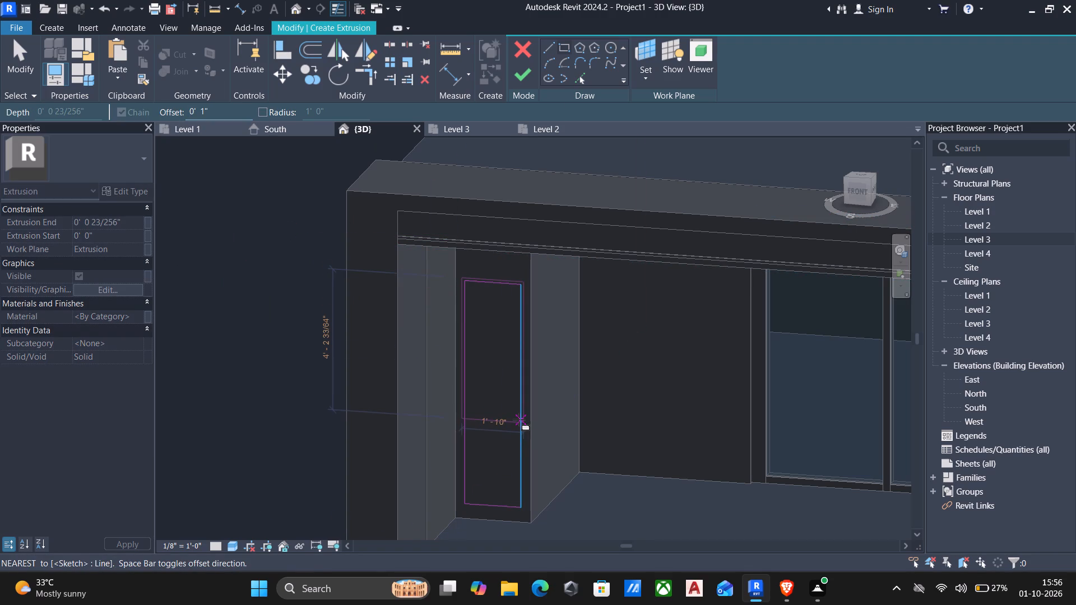
{"action": "key", "text": "space"}
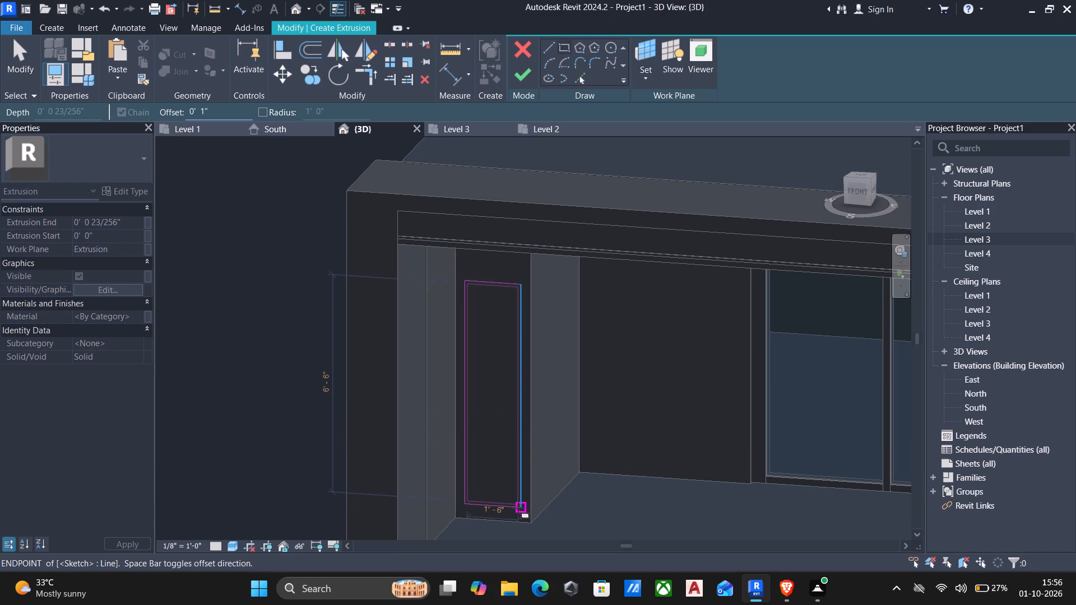
{"action": "left_click", "coordinate": [518, 508]}
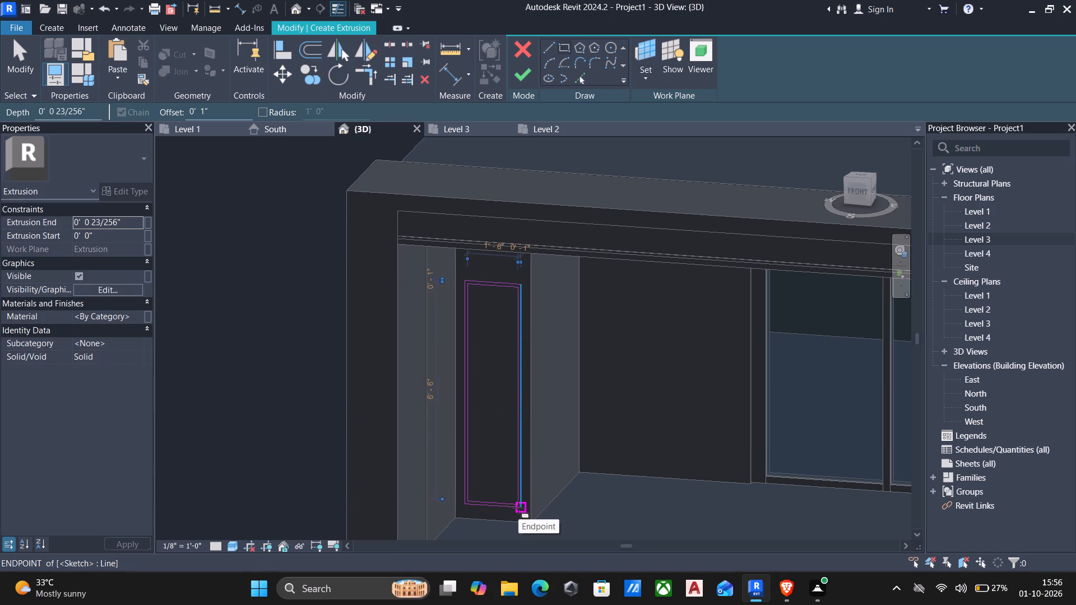
{"action": "key", "text": "Escape"}
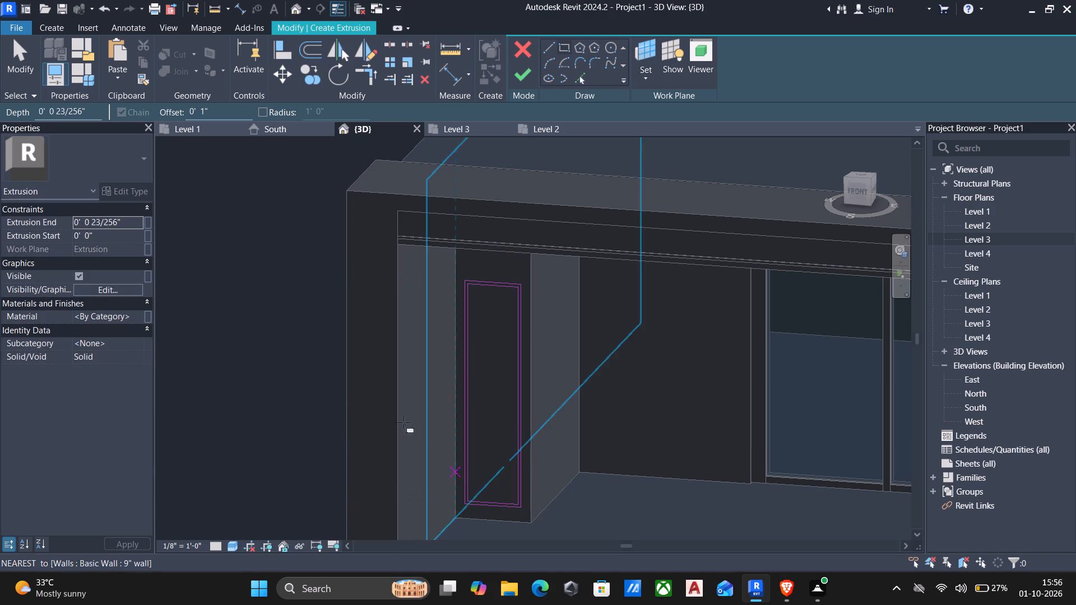
{"action": "scroll", "coordinate": [522, 309], "scroll_direction": "up", "scroll_amount": 3}
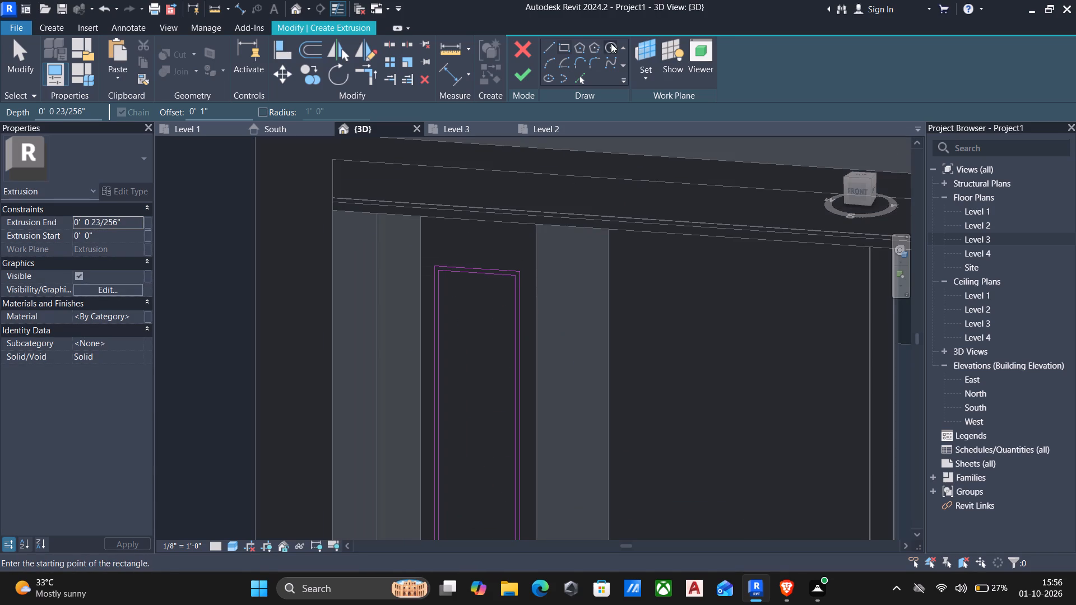
{"action": "left_click", "coordinate": [511, 81]}
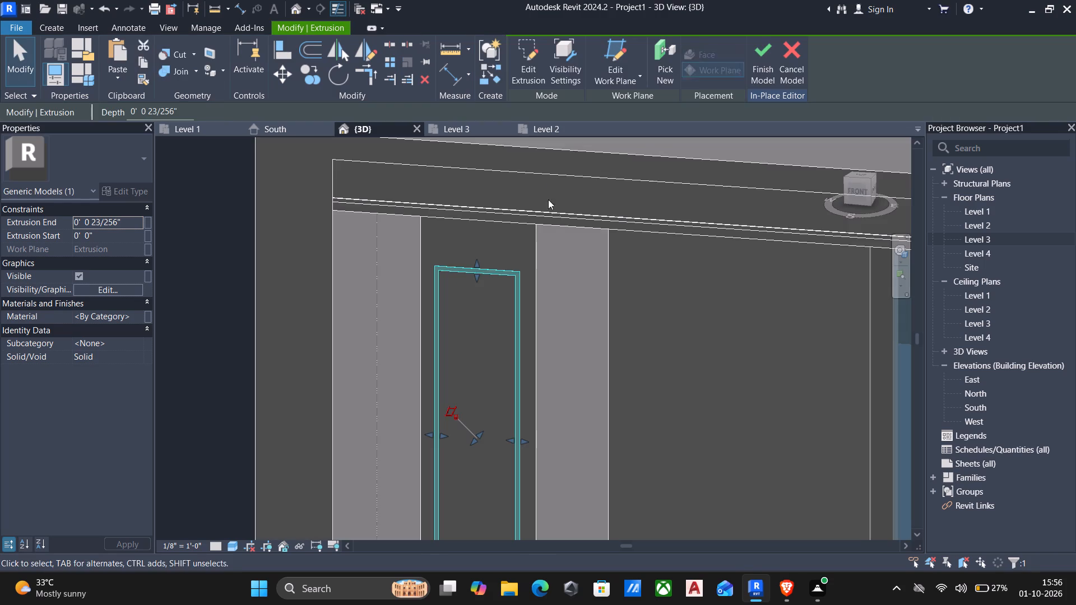
Set the extrusion end of the thin frame on the upright block to 2".
{"action": "scroll", "coordinate": [562, 228], "scroll_direction": "down", "scroll_amount": 3}
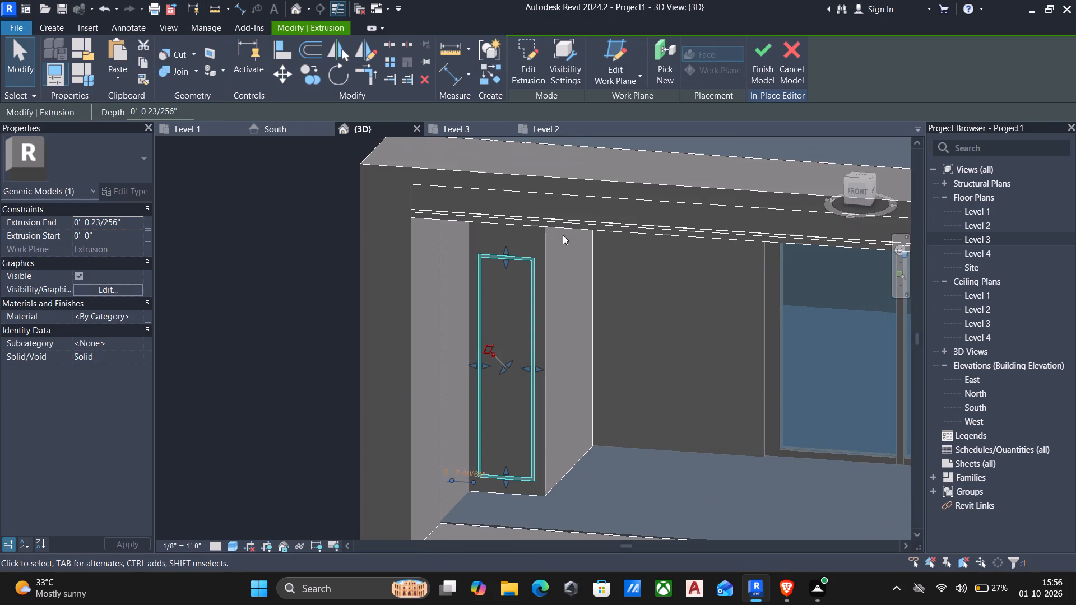
{"action": "middle_click_drag", "start_coordinate": [587, 264], "coordinate": [518, 277], "text": "shift"}
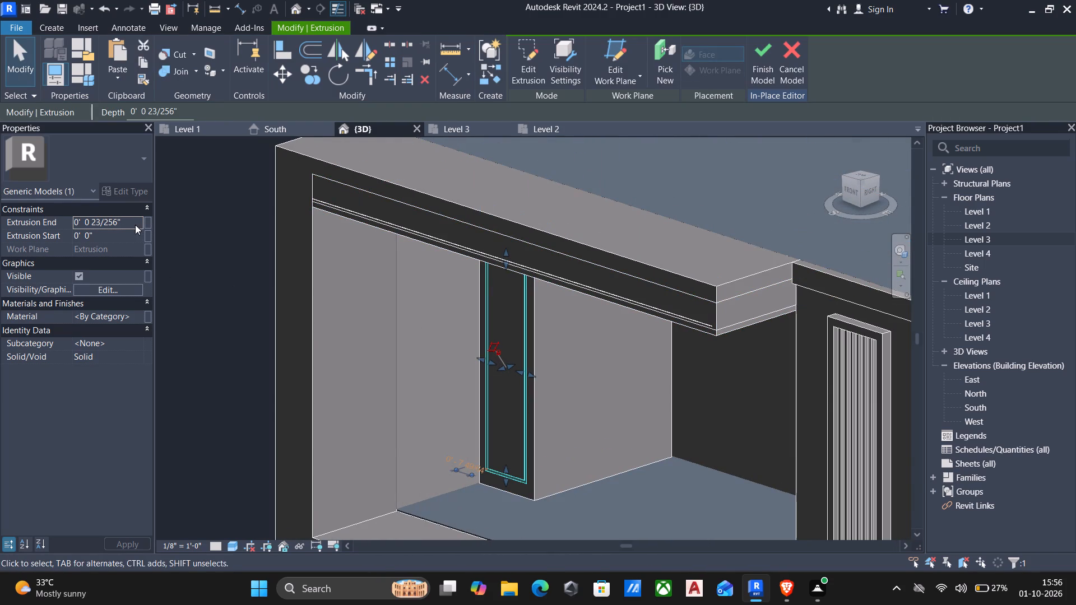
{"action": "left_click", "coordinate": [133, 224]}
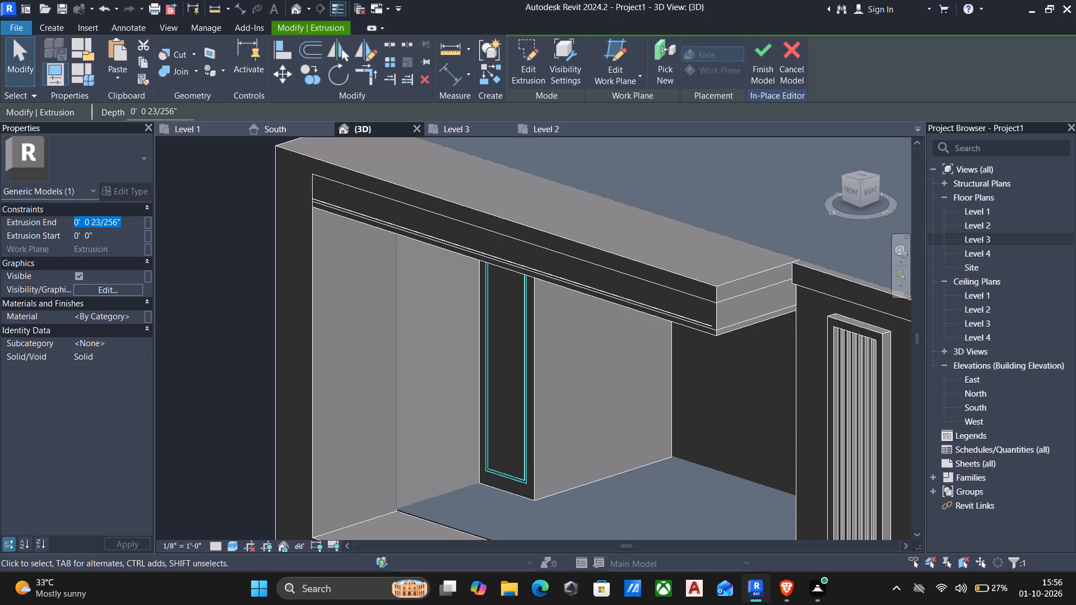
{"action": "key", "text": "2"}
{"action": "key", "text": "shift+quotedbl"}
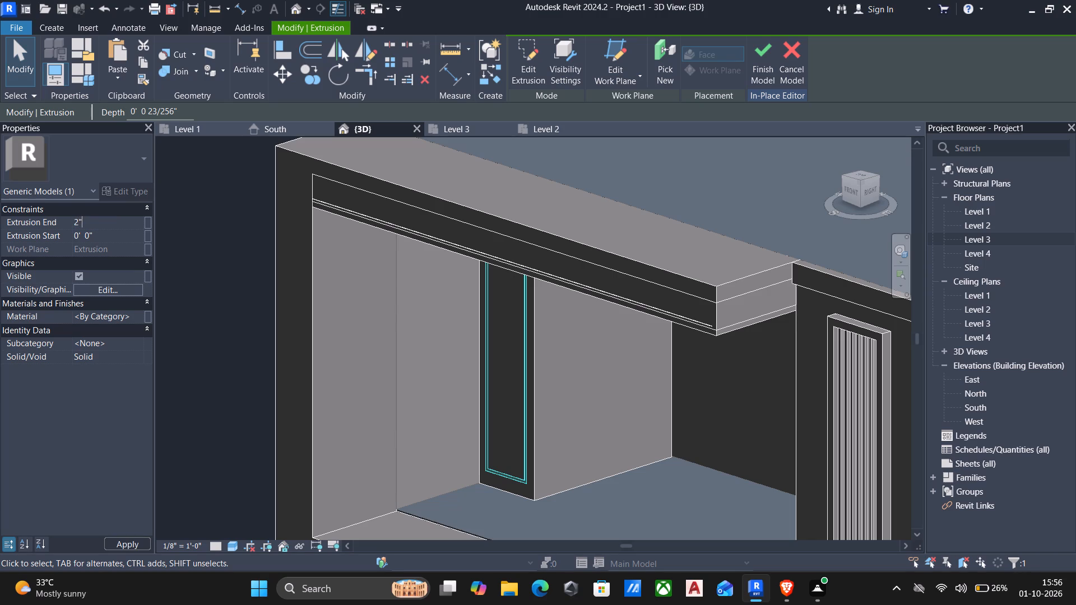
{"action": "key", "text": "Return"}
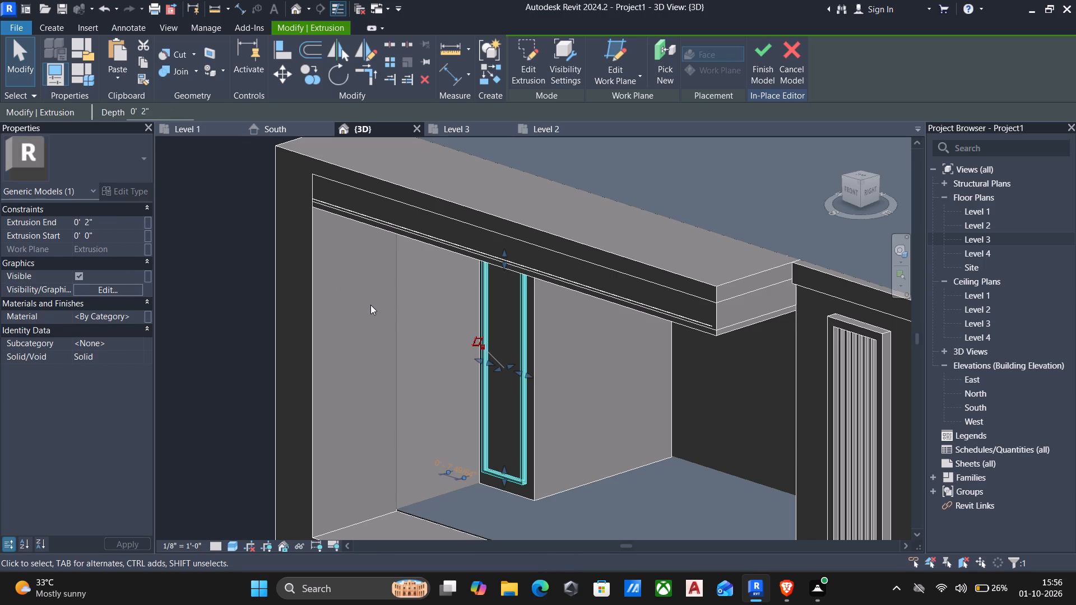
{"action": "key", "text": "Escape"}
Start a new extrusion with its work plane on the inner upward-facing surface of the thin frame's bottom rail.
{"action": "middle_click_drag", "start_coordinate": [411, 305], "coordinate": [500, 299], "text": "shift"}
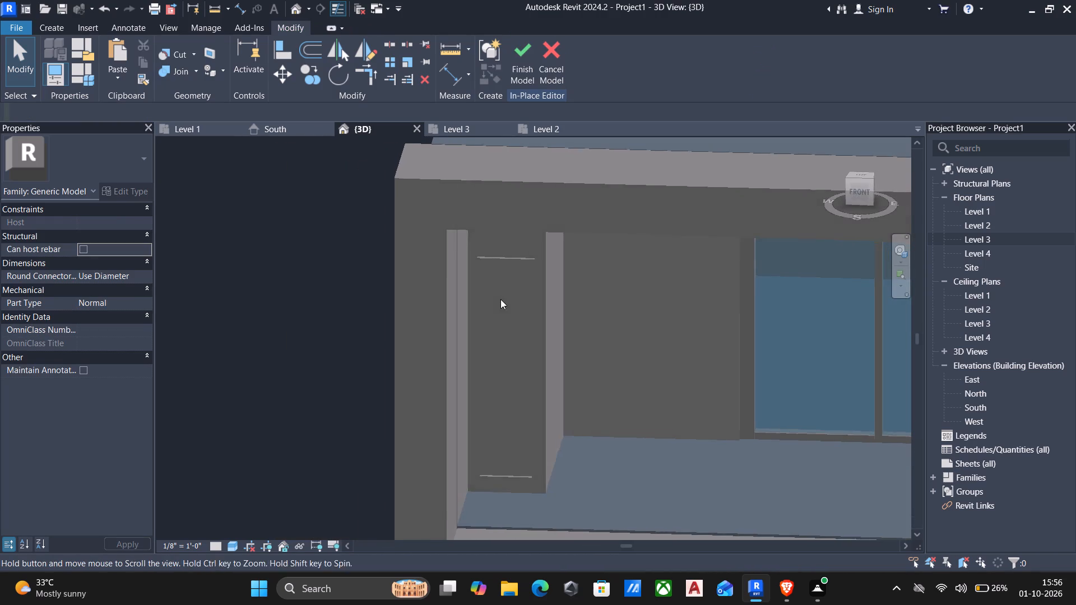
{"action": "middle_click_drag", "start_coordinate": [496, 297], "coordinate": [461, 304]}
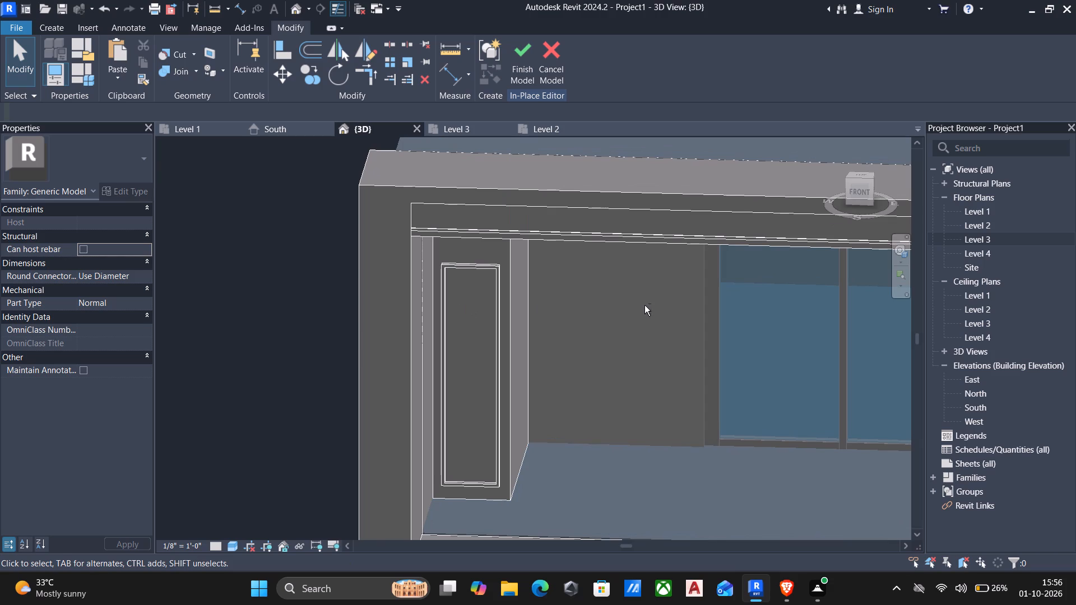
{"action": "middle_click_drag", "start_coordinate": [644, 305], "coordinate": [606, 313], "text": "shift"}
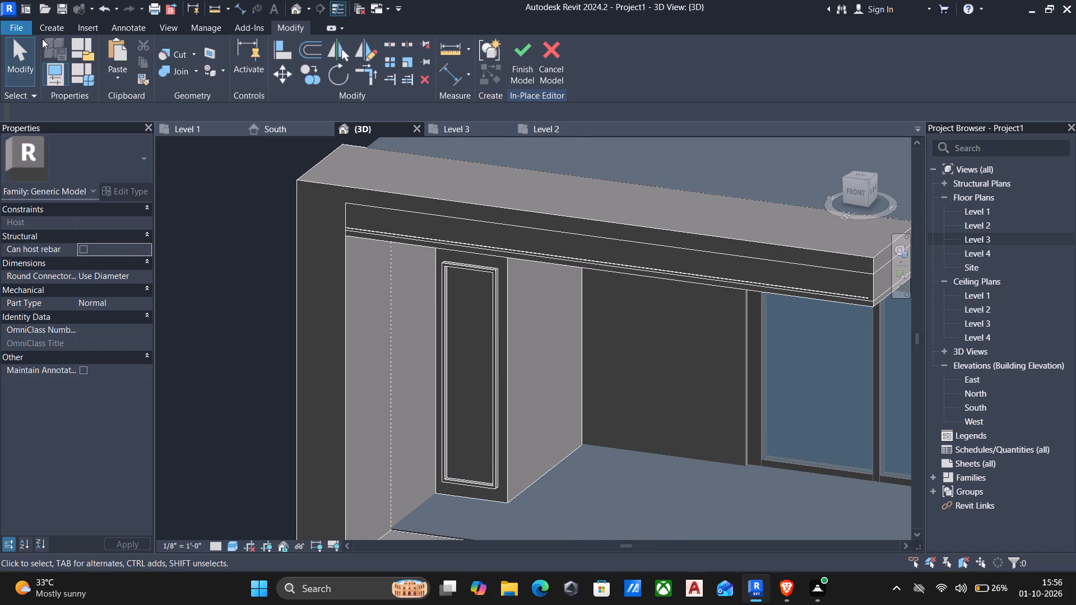
{"action": "left_click", "coordinate": [47, 31]}
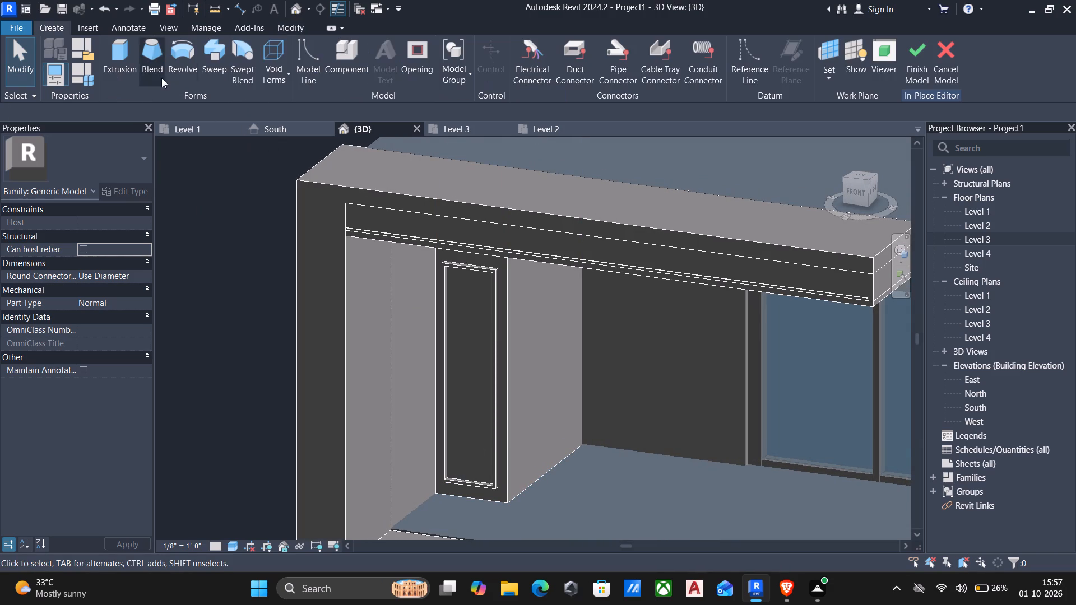
{"action": "left_click", "coordinate": [126, 53]}
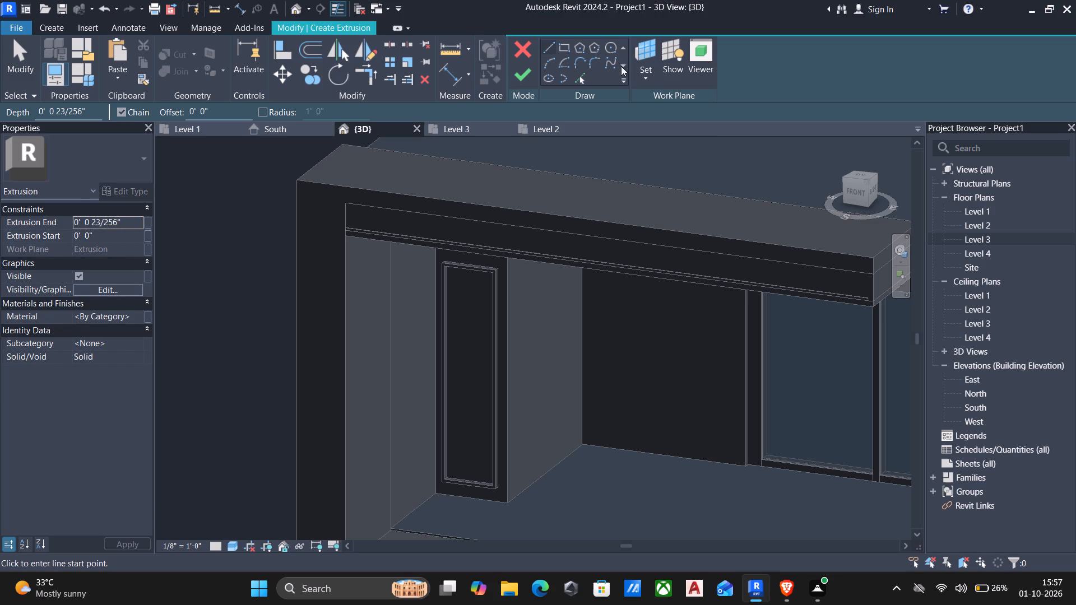
{"action": "left_click", "coordinate": [634, 78]}
{"action": "left_click", "coordinate": [670, 133]}
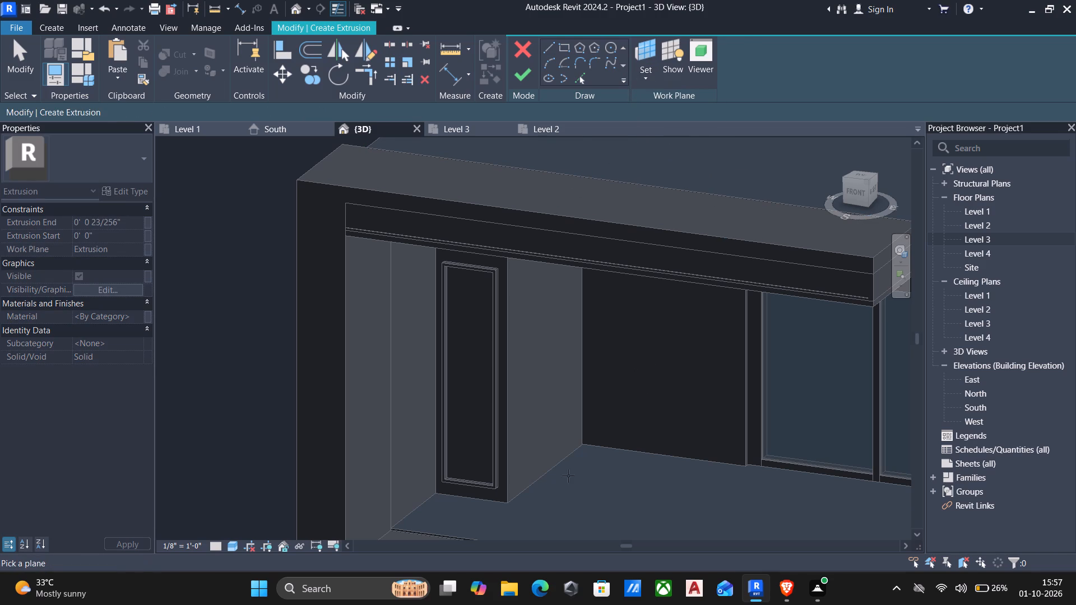
{"action": "middle_click_drag", "start_coordinate": [628, 379], "coordinate": [665, 320]}
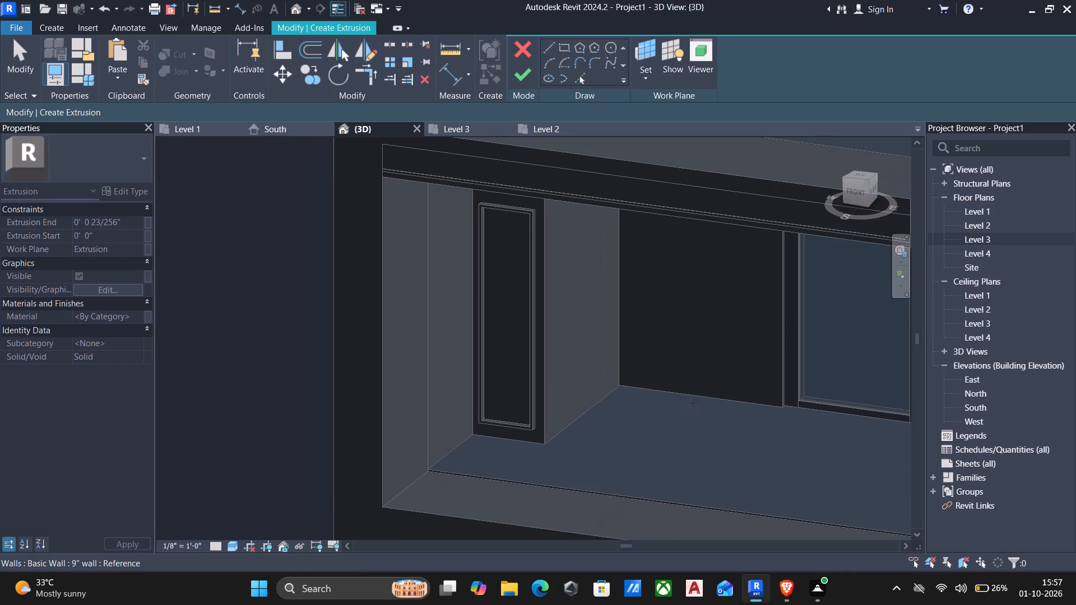
{"action": "middle_click_drag", "start_coordinate": [707, 393], "coordinate": [619, 453], "text": "shift"}
{"action": "middle_click_drag", "start_coordinate": [494, 441], "coordinate": [553, 395]}
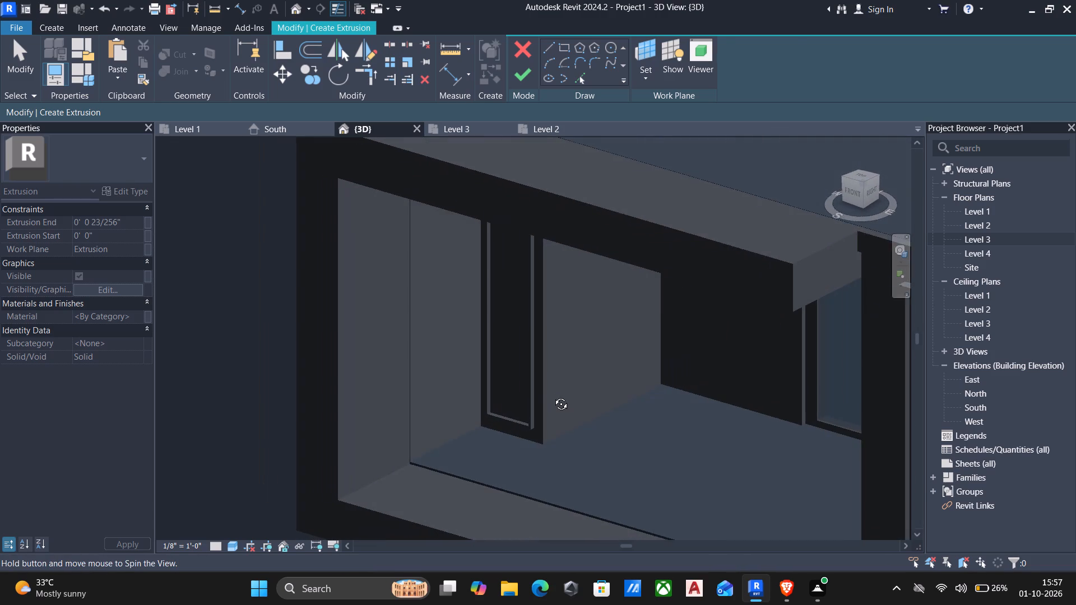
{"action": "middle_click_drag", "start_coordinate": [553, 395], "coordinate": [535, 424]}
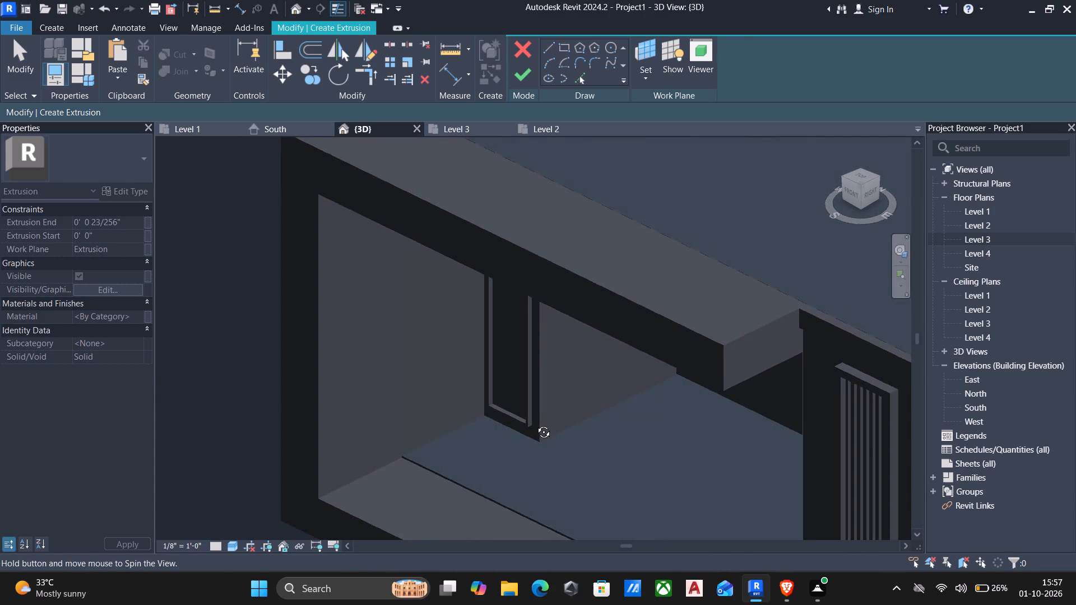
{"action": "middle_click_drag", "start_coordinate": [535, 424], "coordinate": [534, 424]}
{"action": "middle_click_drag", "start_coordinate": [518, 396], "coordinate": [531, 315]}
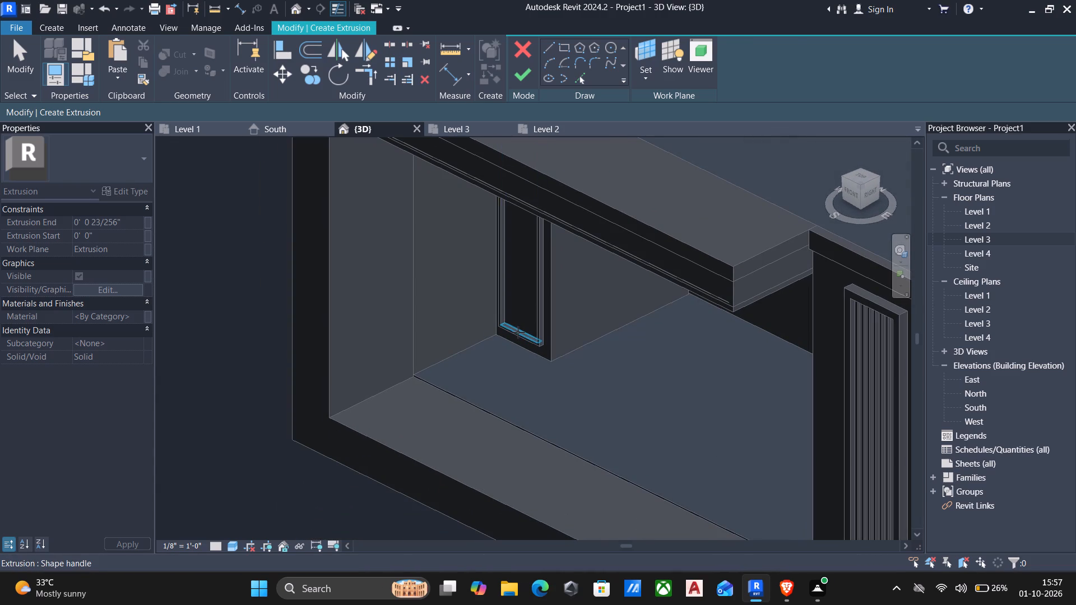
{"action": "left_click", "coordinate": [518, 332]}
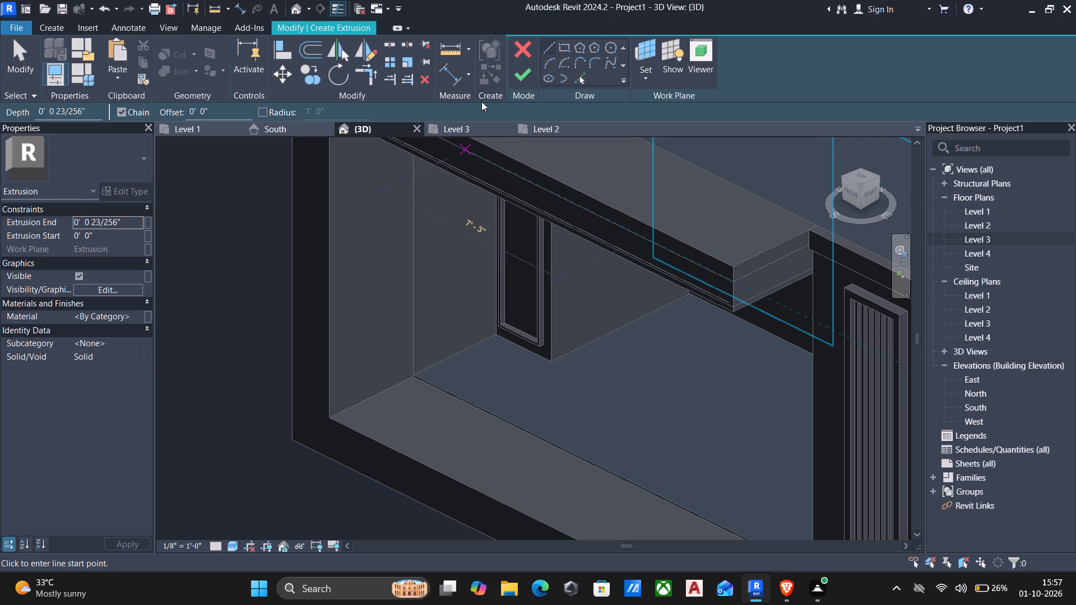
Sketch a square about 3/4" on each side on the bottom rail, near the frame's inner corner.
{"action": "left_click", "coordinate": [560, 49]}
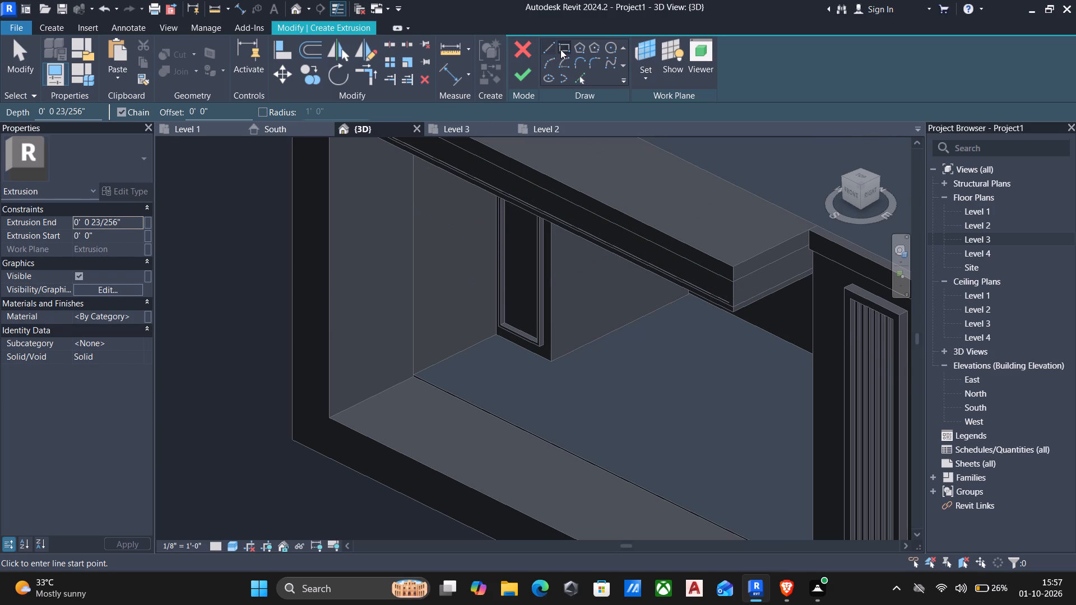
{"action": "scroll", "coordinate": [499, 342], "scroll_direction": "up", "scroll_amount": 5}
{"action": "scroll", "coordinate": [521, 283], "scroll_direction": "up", "scroll_amount": 5}
{"action": "scroll", "coordinate": [521, 362], "scroll_direction": "up", "scroll_amount": 6}
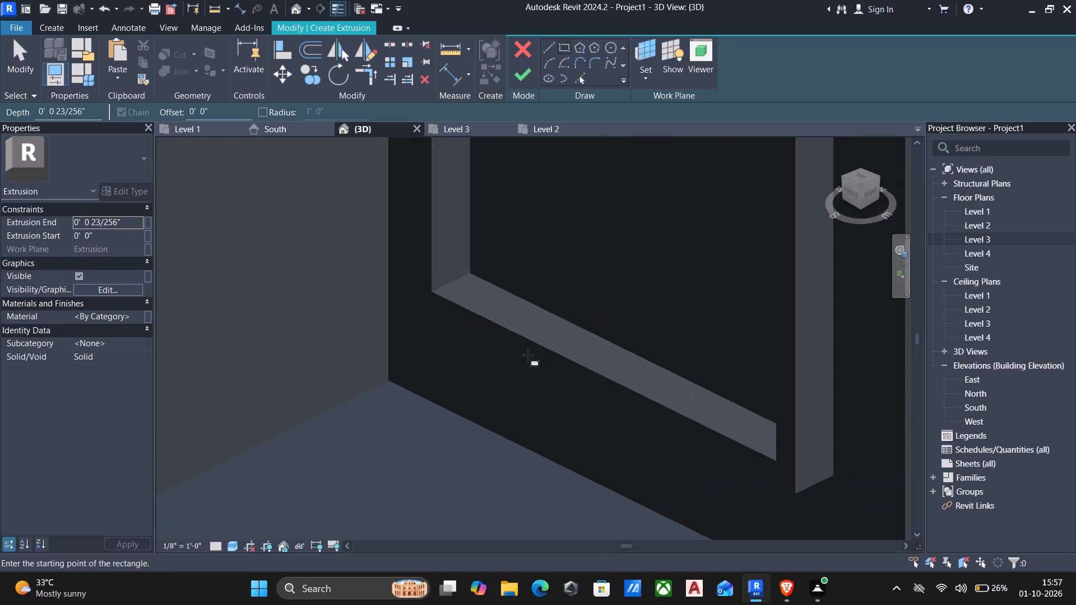
{"action": "scroll", "coordinate": [499, 289], "scroll_direction": "up", "scroll_amount": 4}
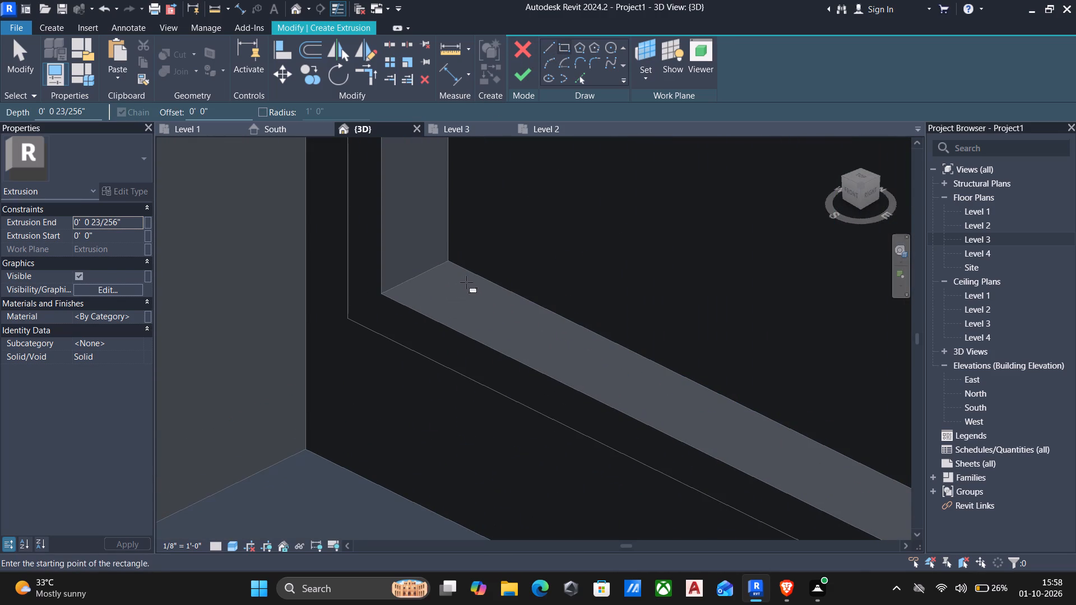
{"action": "left_click", "coordinate": [452, 284]}
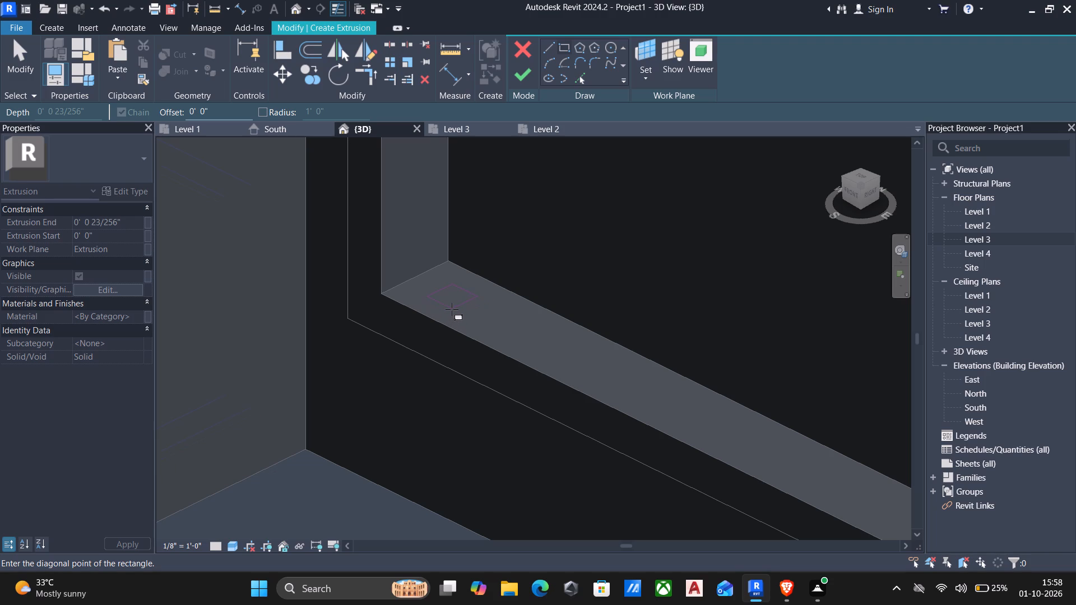
{"action": "left_click", "coordinate": [453, 309]}
{"action": "key", "text": "Escape"}
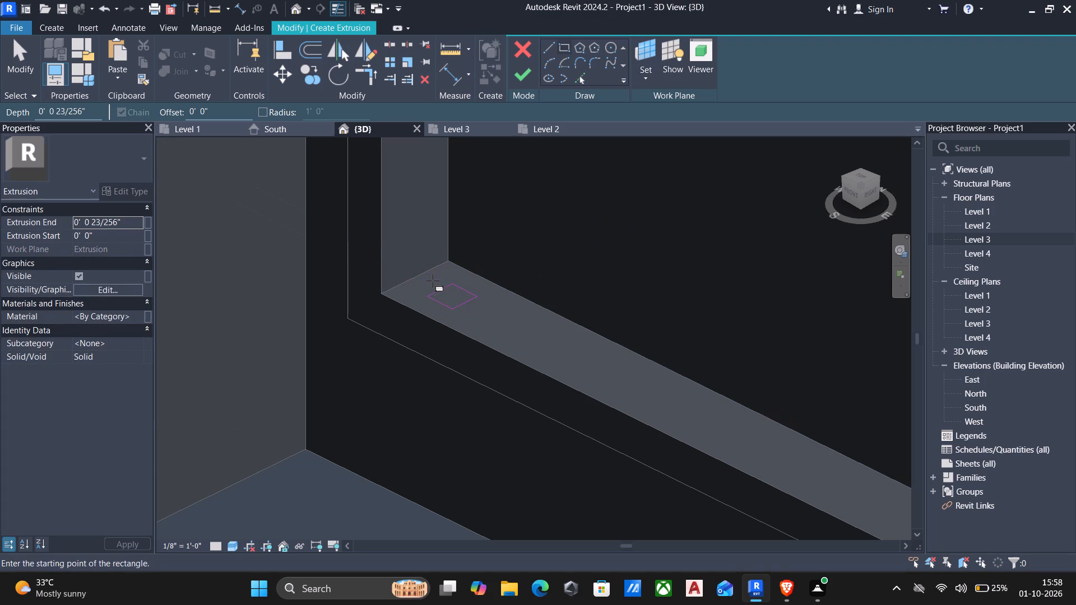
{"action": "key", "text": "Escape"}
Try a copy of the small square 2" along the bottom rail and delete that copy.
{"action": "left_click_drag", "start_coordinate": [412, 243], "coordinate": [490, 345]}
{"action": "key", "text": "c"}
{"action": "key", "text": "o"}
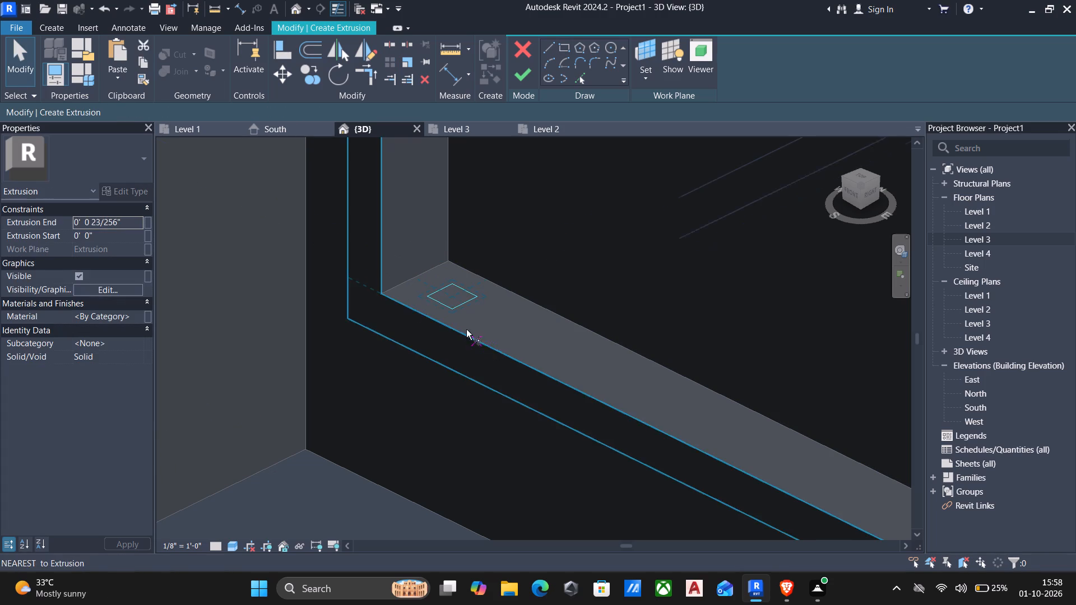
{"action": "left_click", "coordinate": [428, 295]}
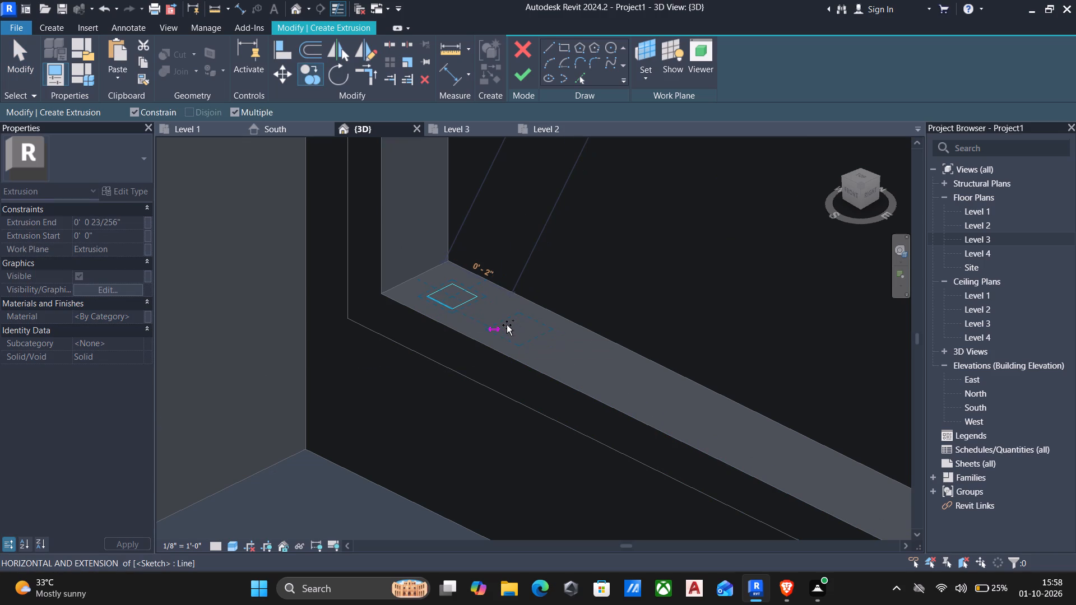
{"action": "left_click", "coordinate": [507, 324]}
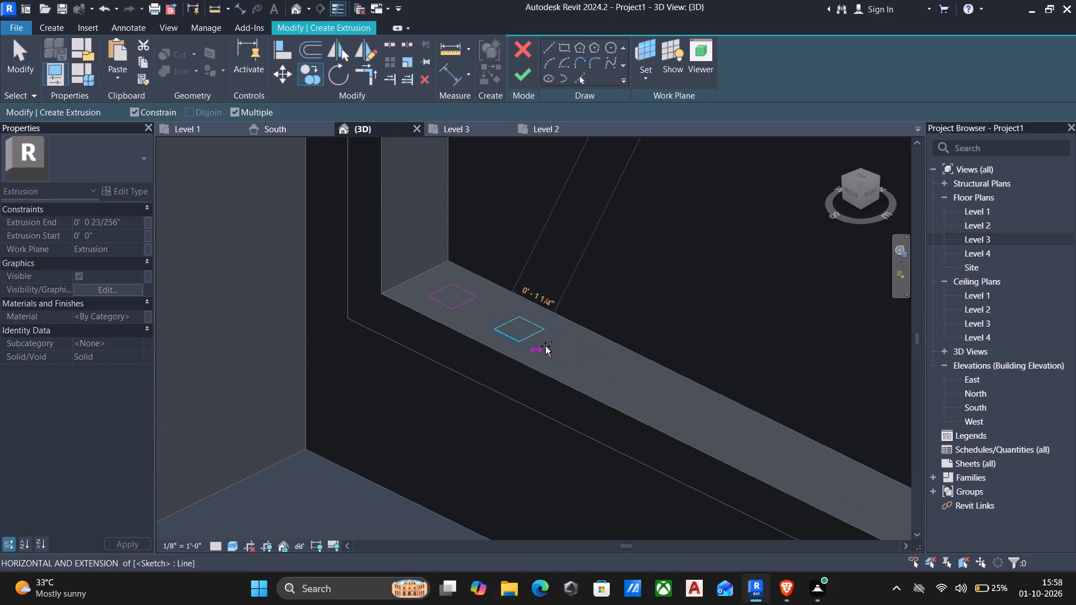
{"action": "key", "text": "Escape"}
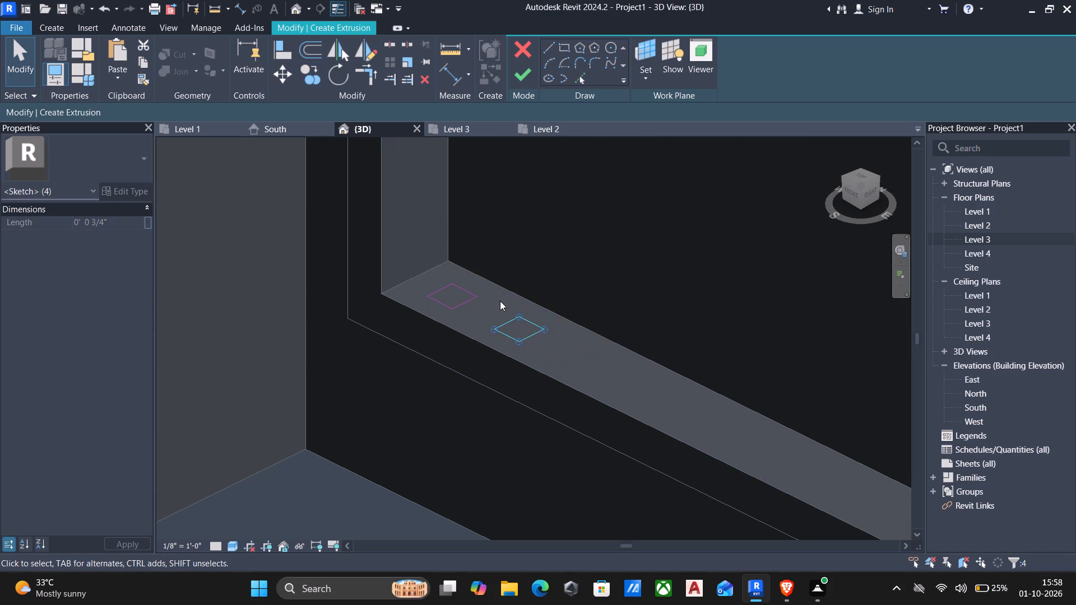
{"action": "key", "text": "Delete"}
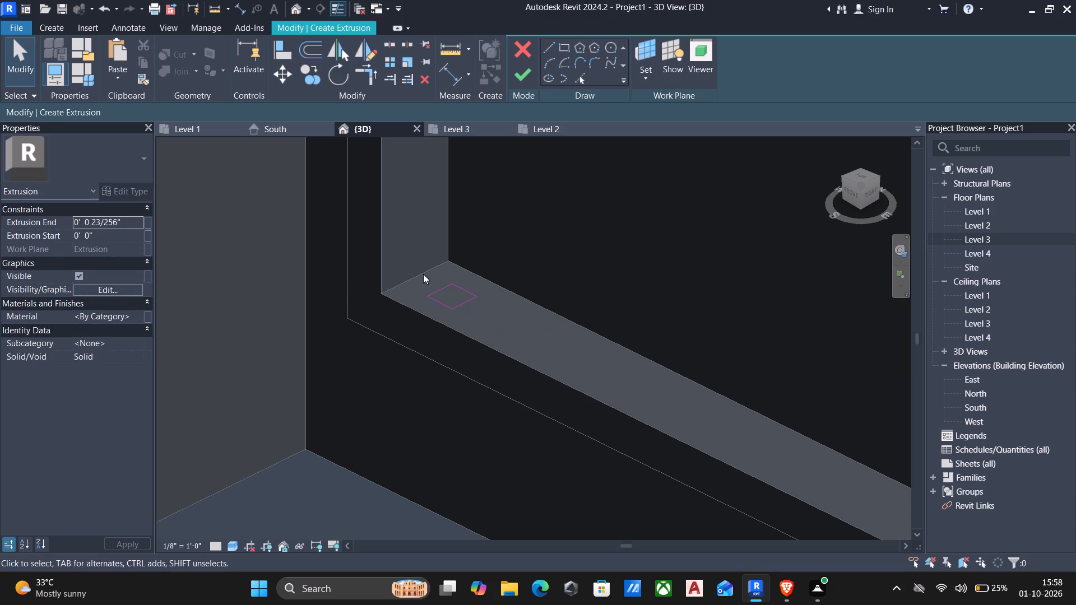
Copy the small square three times along the frame's bottom rail at 3" spacing, using multiple copy.
{"action": "left_click_drag", "start_coordinate": [402, 241], "coordinate": [586, 388]}
{"action": "type", "text": "co"}
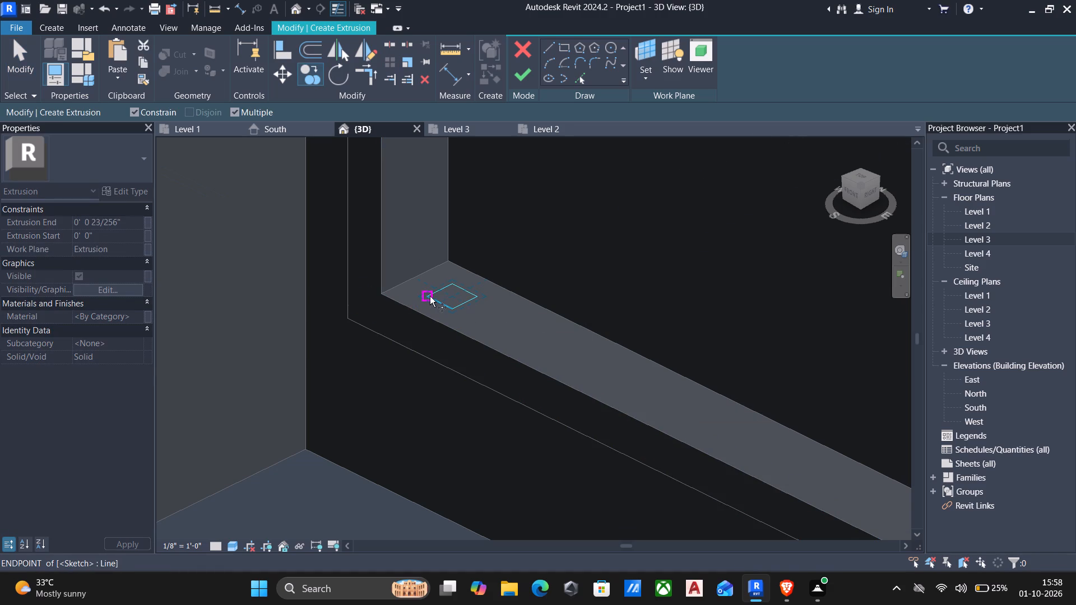
{"action": "left_click", "coordinate": [429, 296]}
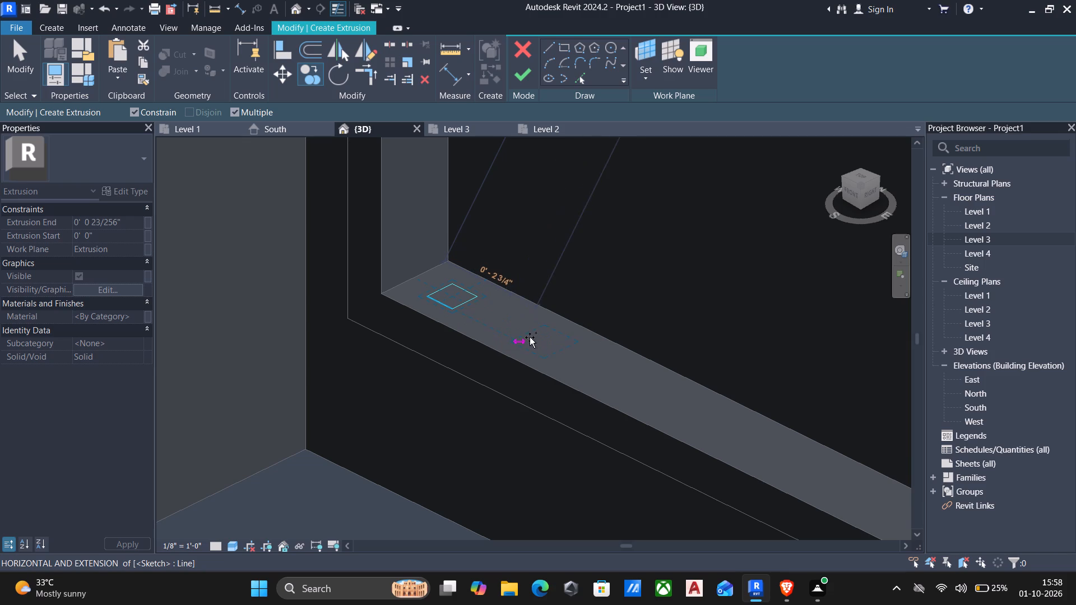
{"action": "left_click", "coordinate": [539, 343]}
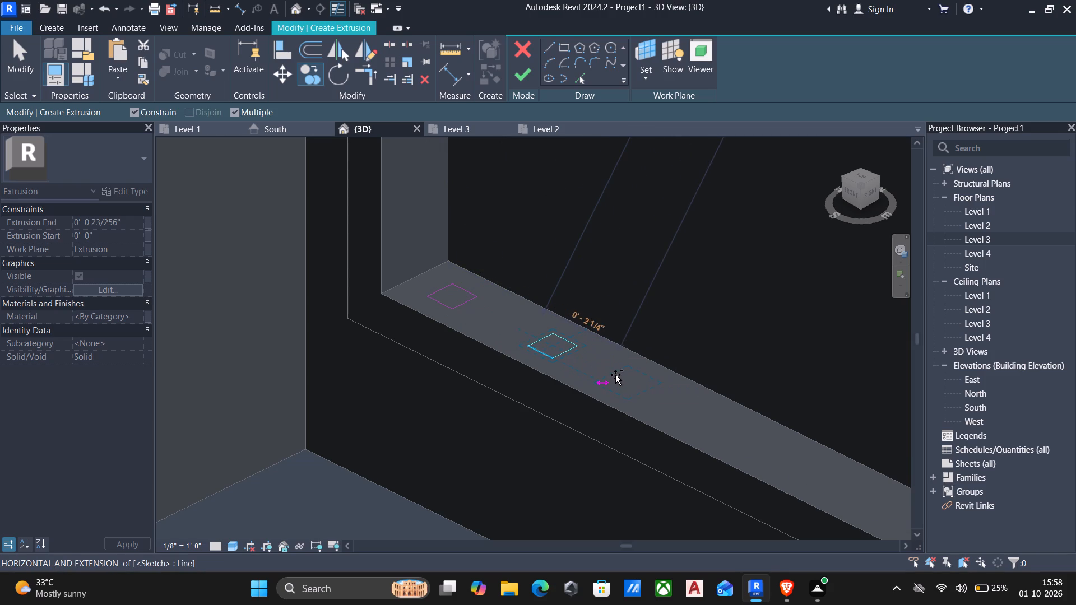
{"action": "left_click", "coordinate": [642, 392]}
{"action": "middle_click_drag", "start_coordinate": [717, 430], "coordinate": [572, 380]}
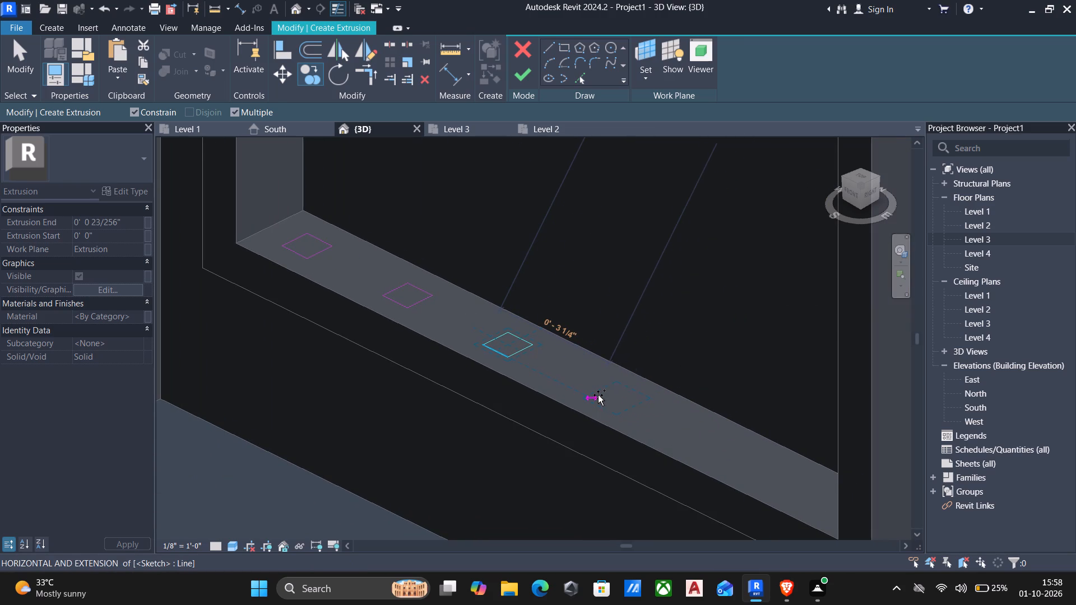
{"action": "left_click", "coordinate": [583, 393]}
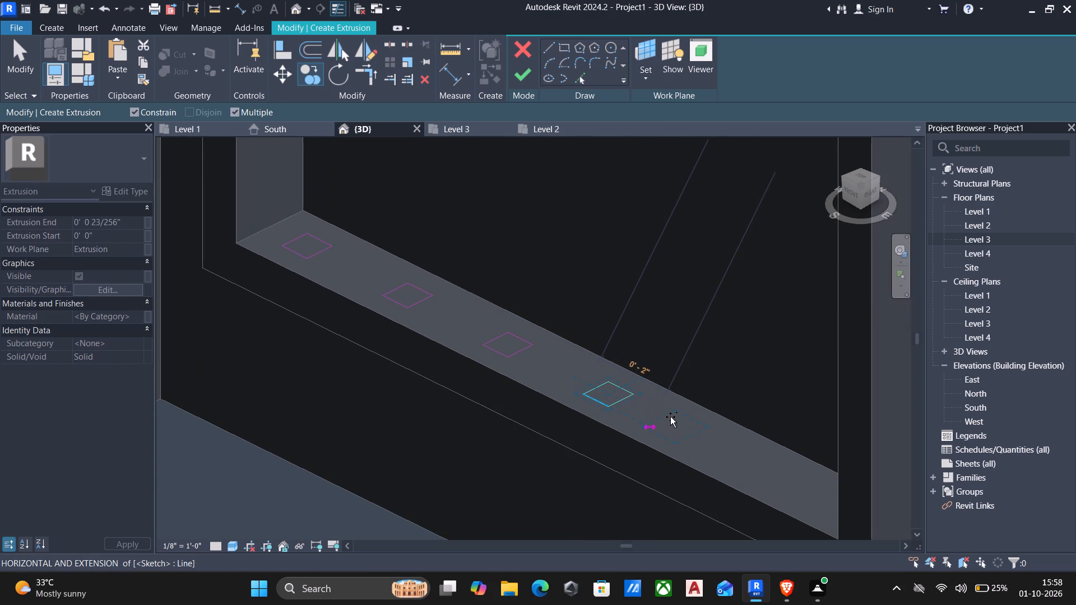
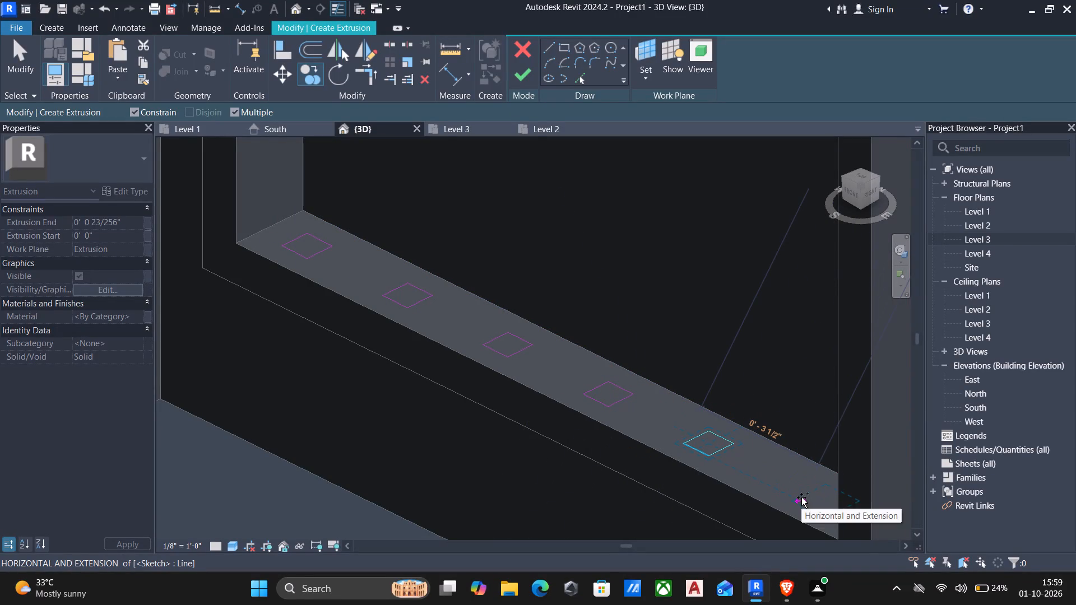
Place one last copy of the small square at the far end of the bottom rail, equally spaced, and finish the extrusion sketch.
{"action": "left_click", "coordinate": [793, 492]}
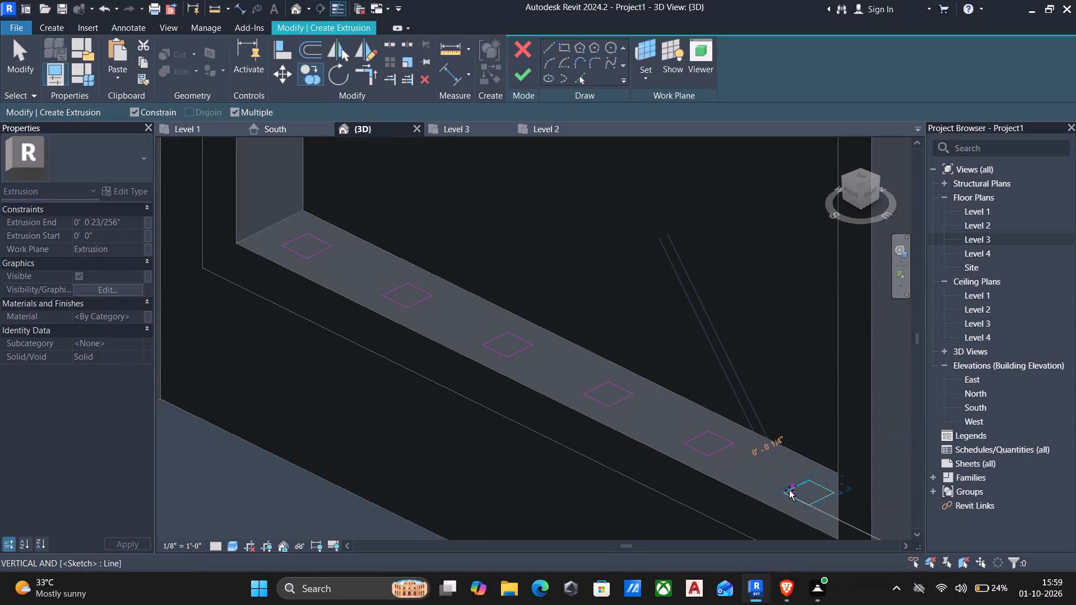
{"action": "key", "text": "Escape"}
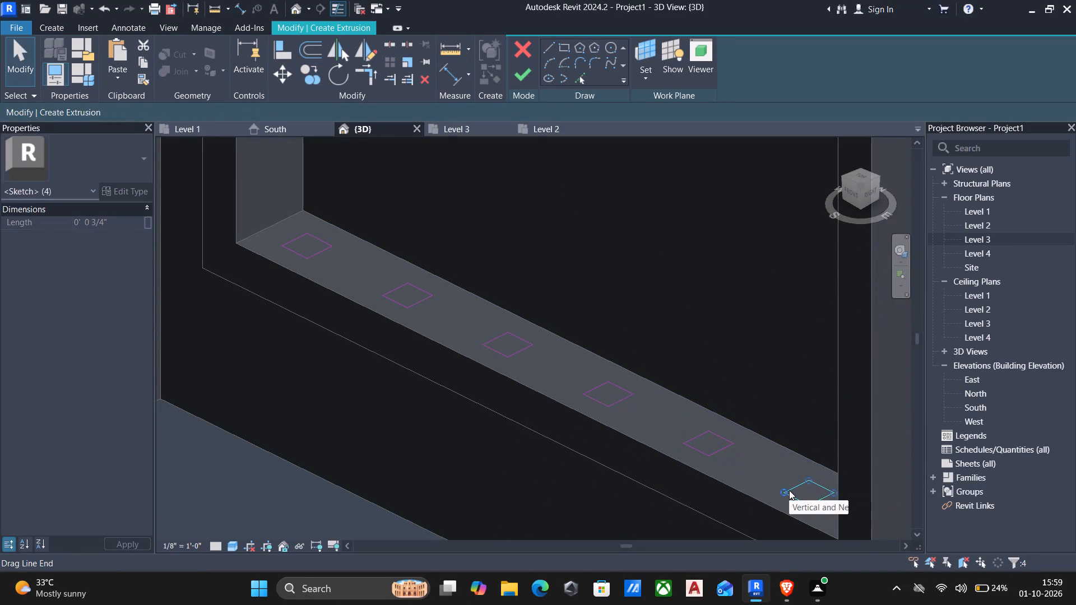
{"action": "scroll", "coordinate": [619, 470], "scroll_direction": "down", "scroll_amount": 3}
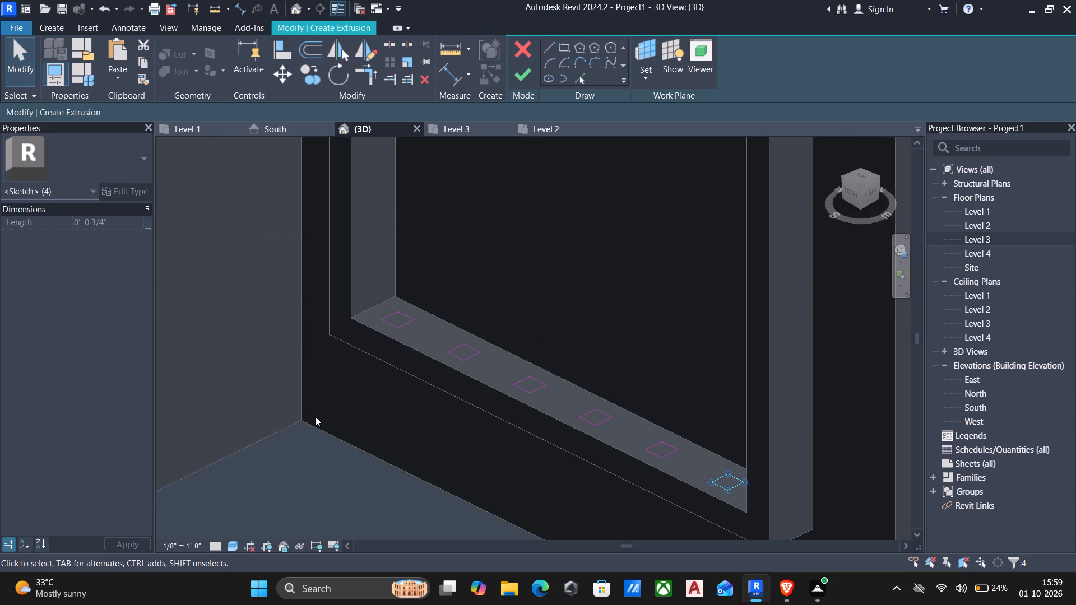
{"action": "middle_click_drag", "start_coordinate": [312, 416], "coordinate": [405, 427], "text": "shift"}
{"action": "scroll", "coordinate": [406, 430], "scroll_direction": "down", "scroll_amount": 2}
{"action": "middle_click_drag", "start_coordinate": [403, 421], "coordinate": [383, 379]}
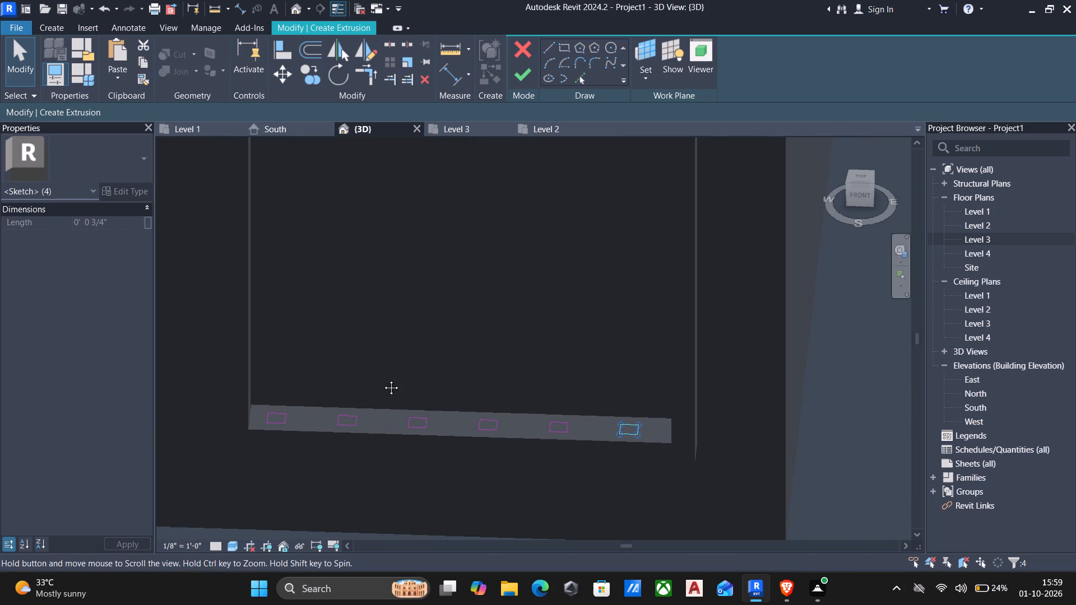
{"action": "middle_click_drag", "start_coordinate": [383, 379], "coordinate": [382, 379]}
{"action": "left_click", "coordinate": [518, 82]}
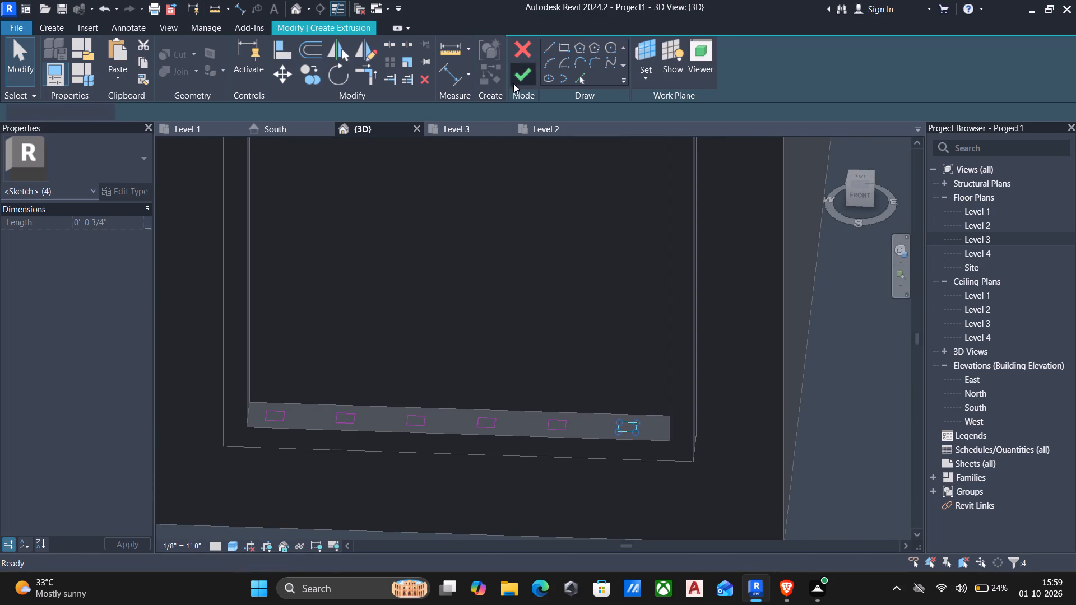
Align the top faces of the small square bars to the underside of the thin frame's top rail, using Align.
{"action": "scroll", "coordinate": [454, 344], "scroll_direction": "down", "scroll_amount": 3}
{"action": "middle_click_drag", "start_coordinate": [391, 278], "coordinate": [400, 220], "text": "shift"}
{"action": "scroll", "coordinate": [400, 220], "scroll_direction": "down", "scroll_amount": 3, "text": "shift"}
{"action": "middle_click_drag", "start_coordinate": [405, 230], "coordinate": [375, 226]}
{"action": "scroll", "coordinate": [396, 277], "scroll_direction": "down", "scroll_amount": 2}
{"action": "middle_click_drag", "start_coordinate": [424, 278], "coordinate": [402, 294], "text": "shift"}
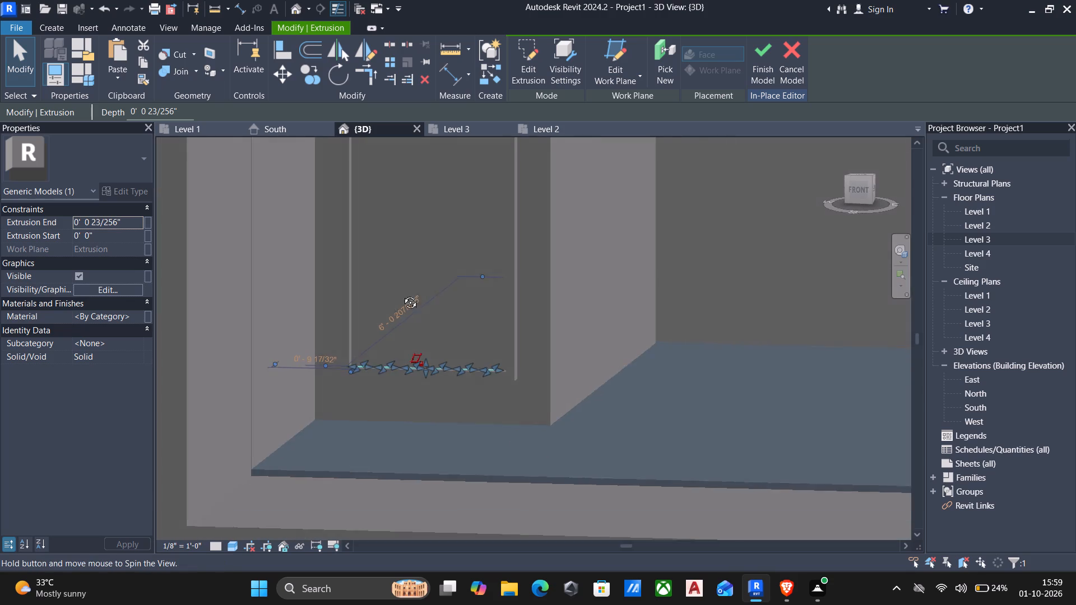
{"action": "middle_click_drag", "start_coordinate": [402, 294], "coordinate": [370, 202], "text": "shift"}
{"action": "scroll", "coordinate": [375, 203], "scroll_direction": "down", "scroll_amount": 1}
{"action": "middle_click_drag", "start_coordinate": [381, 206], "coordinate": [404, 445]}
{"action": "middle_click_drag", "start_coordinate": [414, 303], "coordinate": [407, 497]}
{"action": "middle_click_drag", "start_coordinate": [404, 199], "coordinate": [392, 164], "text": "shift"}
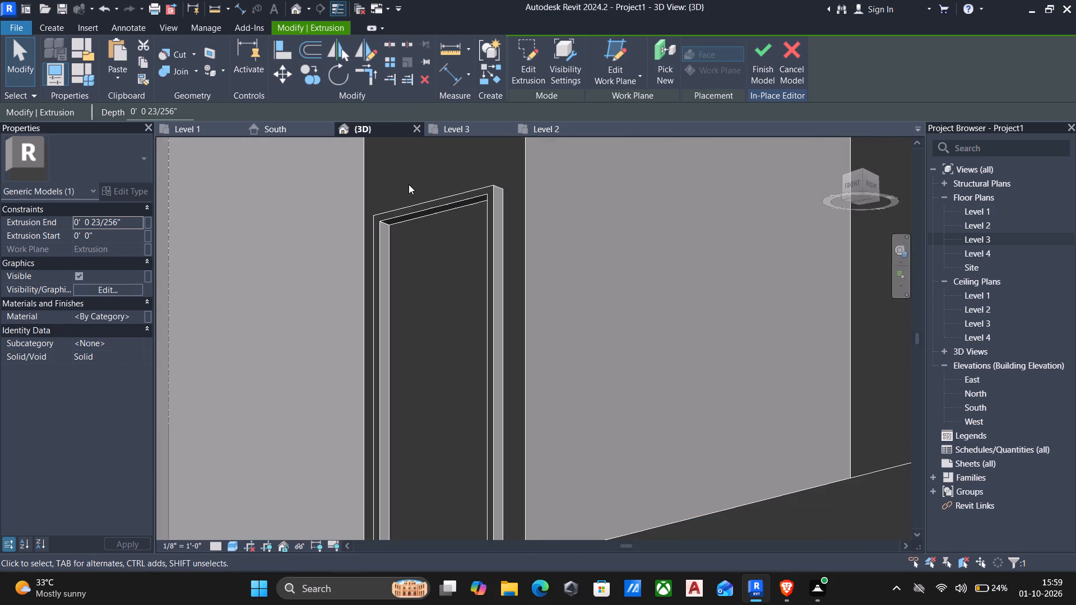
{"action": "type", "text": "al"}
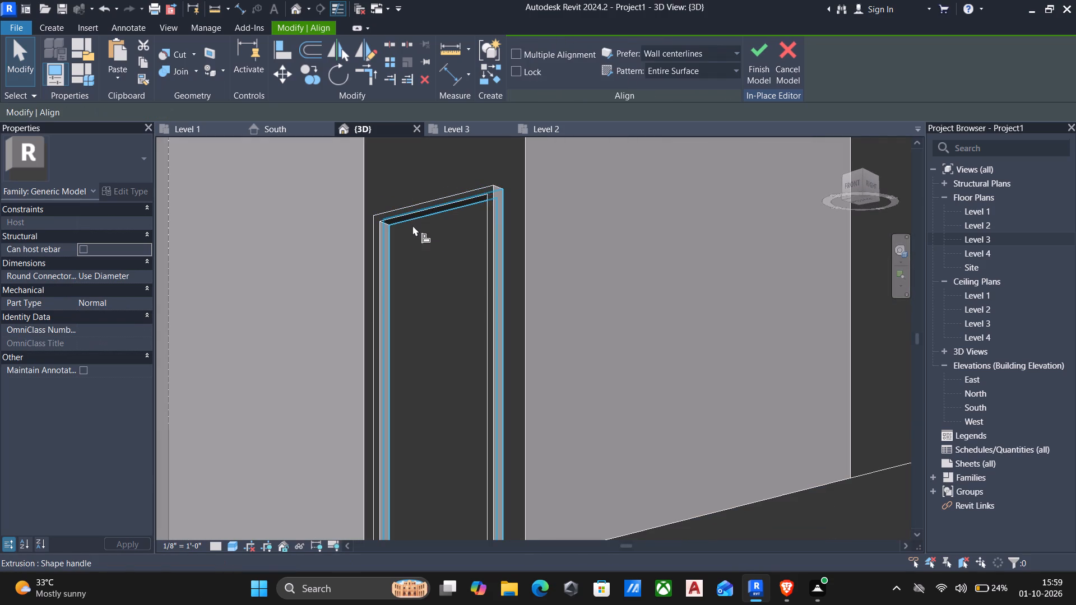
{"action": "left_click", "coordinate": [403, 220]}
{"action": "scroll", "coordinate": [431, 296], "scroll_direction": "down", "scroll_amount": 5}
{"action": "middle_click_drag", "start_coordinate": [418, 314], "coordinate": [481, 427], "text": "shift"}
{"action": "scroll", "coordinate": [538, 348], "scroll_direction": "down", "scroll_amount": 2}
{"action": "middle_click_drag", "start_coordinate": [578, 323], "coordinate": [571, 330], "text": "shift"}
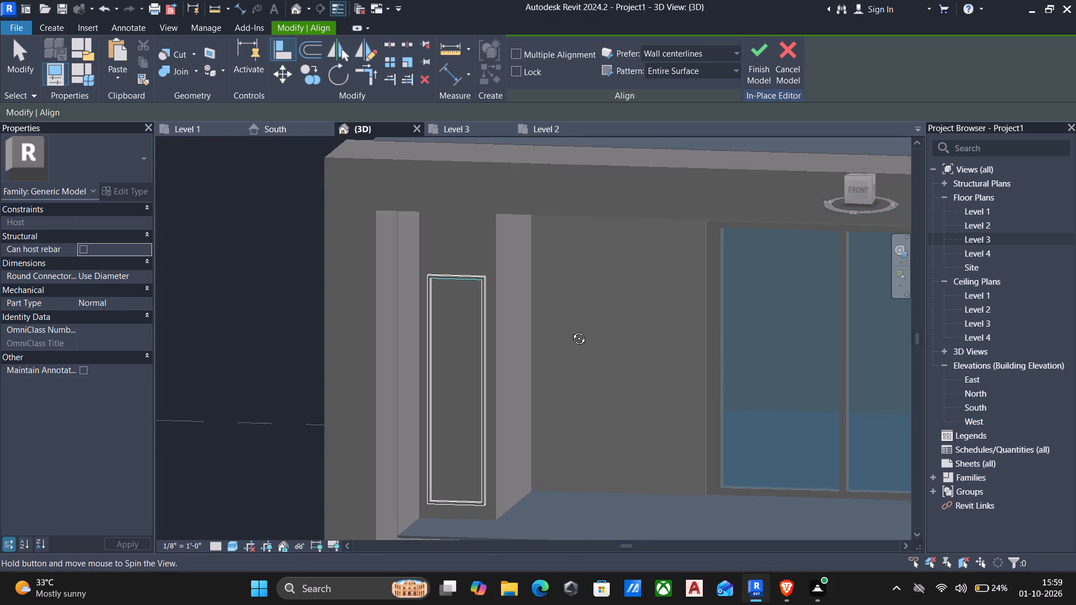
{"action": "middle_click_drag", "start_coordinate": [571, 330], "coordinate": [513, 438], "text": "shift"}
{"action": "scroll", "coordinate": [412, 511], "scroll_direction": "up", "scroll_amount": 5}
{"action": "middle_click_drag", "start_coordinate": [525, 476], "coordinate": [503, 414]}
{"action": "scroll", "coordinate": [525, 476], "scroll_direction": "up", "scroll_amount": 4}
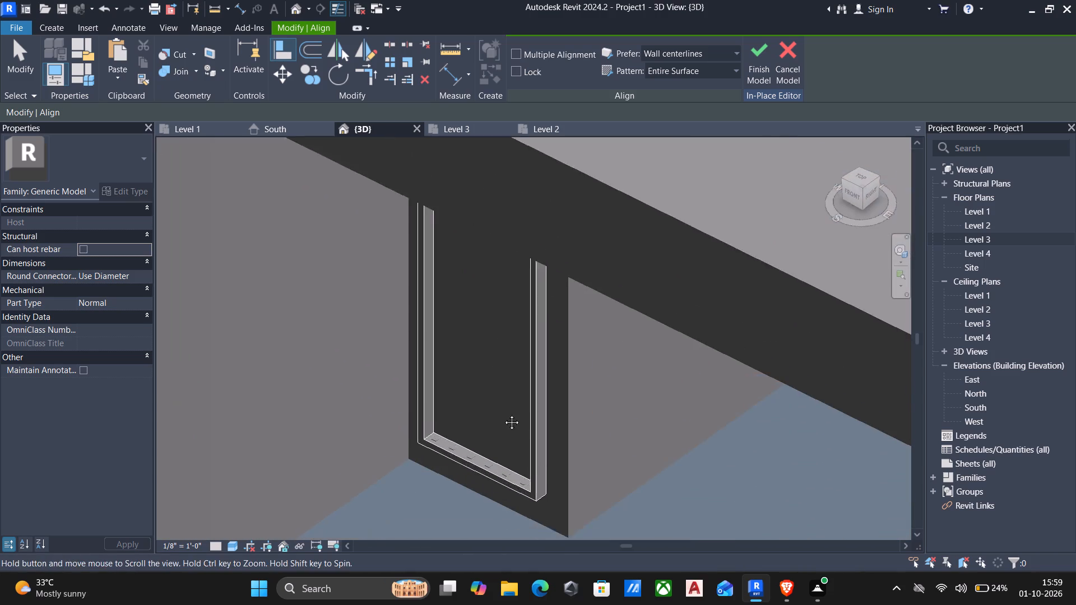
{"action": "middle_click_drag", "start_coordinate": [503, 414], "coordinate": [495, 392]}
{"action": "middle_click_drag", "start_coordinate": [513, 449], "coordinate": [491, 361]}
{"action": "scroll", "coordinate": [495, 364], "scroll_direction": "up", "scroll_amount": 1}
{"action": "key", "text": "z"}
{"action": "middle_click_drag", "start_coordinate": [476, 367], "coordinate": [479, 367], "text": "shift"}
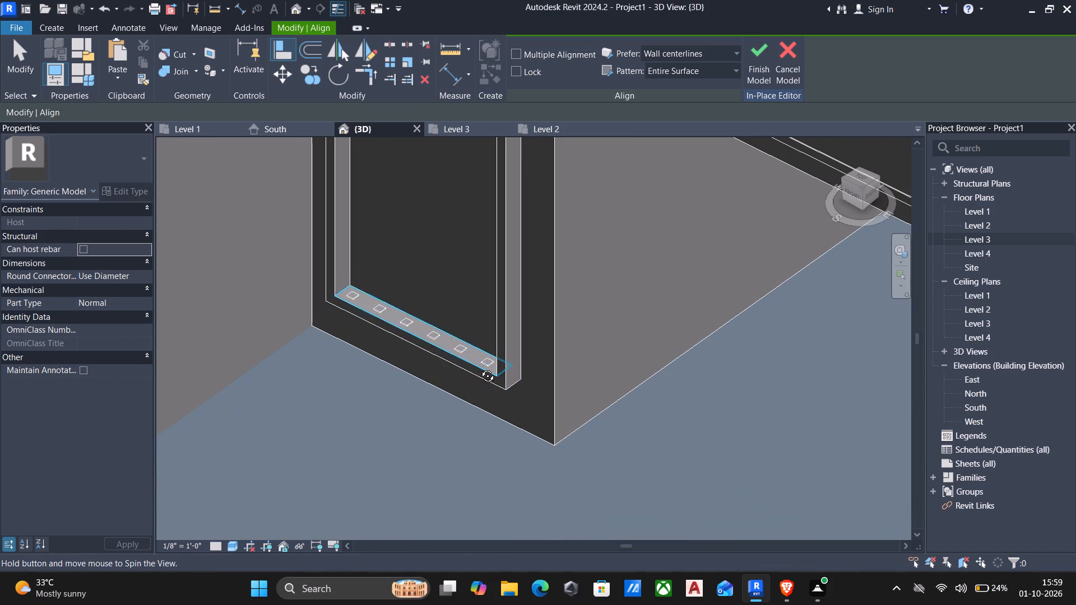
{"action": "middle_click_drag", "start_coordinate": [479, 367], "coordinate": [523, 363], "text": "shift"}
{"action": "scroll", "coordinate": [523, 363], "scroll_direction": "up", "scroll_amount": 1, "text": "shift"}
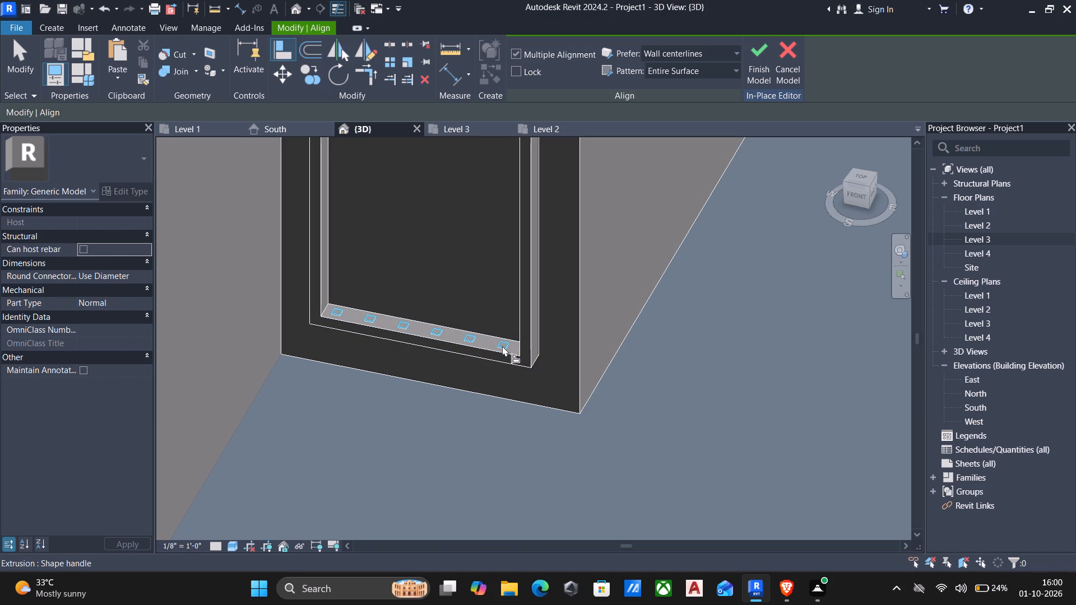
{"action": "left_click", "coordinate": [502, 346], "text": "ctrl"}
{"action": "scroll", "coordinate": [485, 365], "scroll_direction": "down", "scroll_amount": 9}
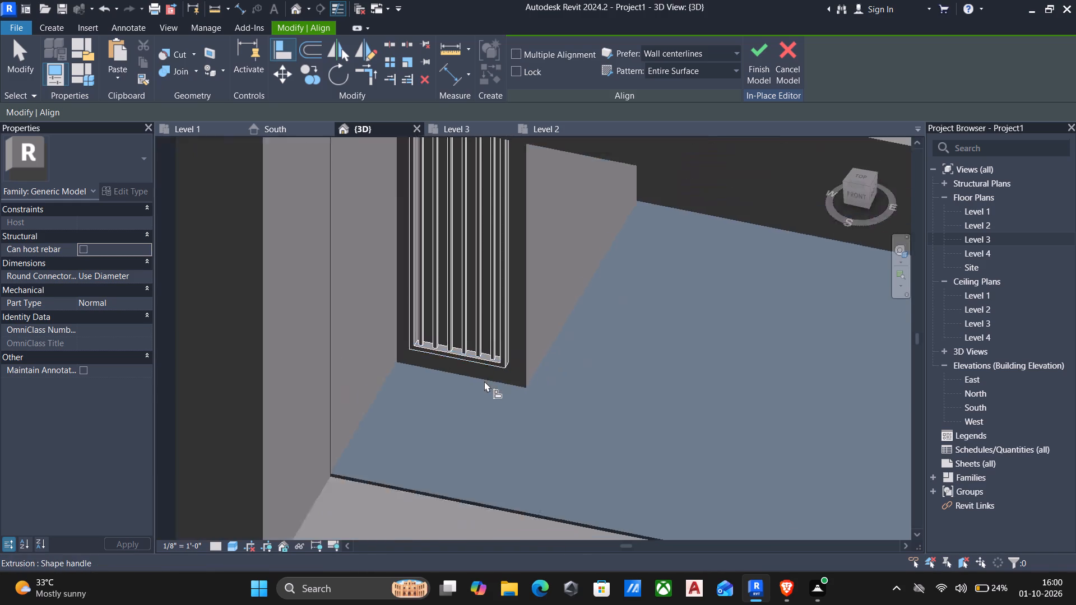
{"action": "scroll", "coordinate": [484, 381], "scroll_direction": "down", "scroll_amount": 1}
{"action": "key", "text": "Escape"}
Finish the in-place generic model.
{"action": "scroll", "coordinate": [532, 399], "scroll_direction": "down", "scroll_amount": 2}
{"action": "middle_click_drag", "start_coordinate": [532, 399], "coordinate": [510, 340]}
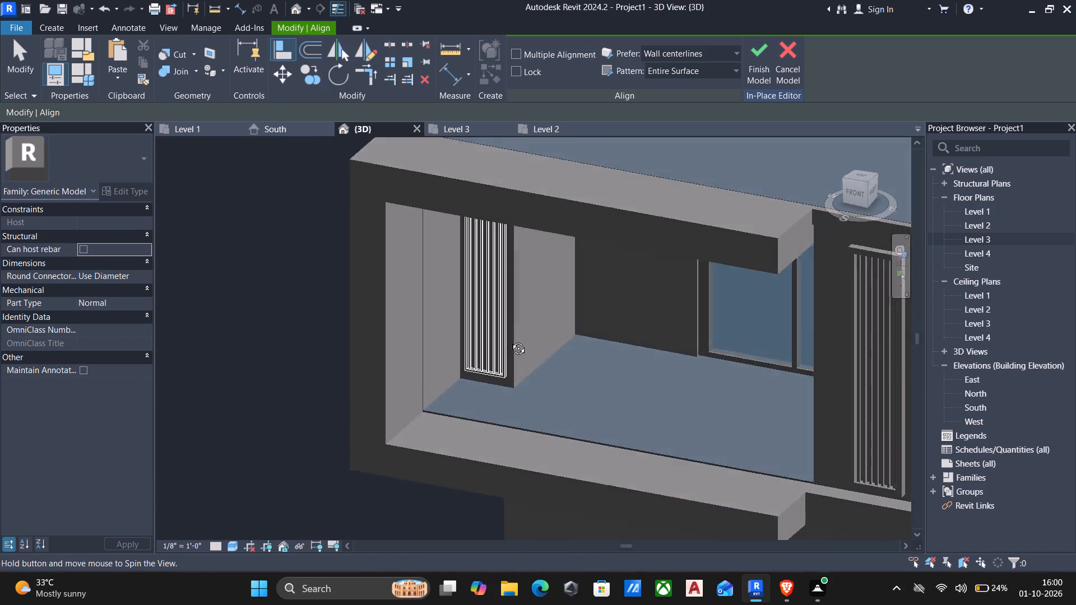
{"action": "middle_click_drag", "start_coordinate": [510, 340], "coordinate": [545, 333]}
{"action": "scroll", "coordinate": [545, 333], "scroll_direction": "down", "scroll_amount": 2}
{"action": "middle_click_drag", "start_coordinate": [559, 323], "coordinate": [553, 323]}
{"action": "scroll", "coordinate": [553, 323], "scroll_direction": "down", "scroll_amount": 3}
{"action": "middle_click_drag", "start_coordinate": [553, 313], "coordinate": [551, 326], "text": "shift"}
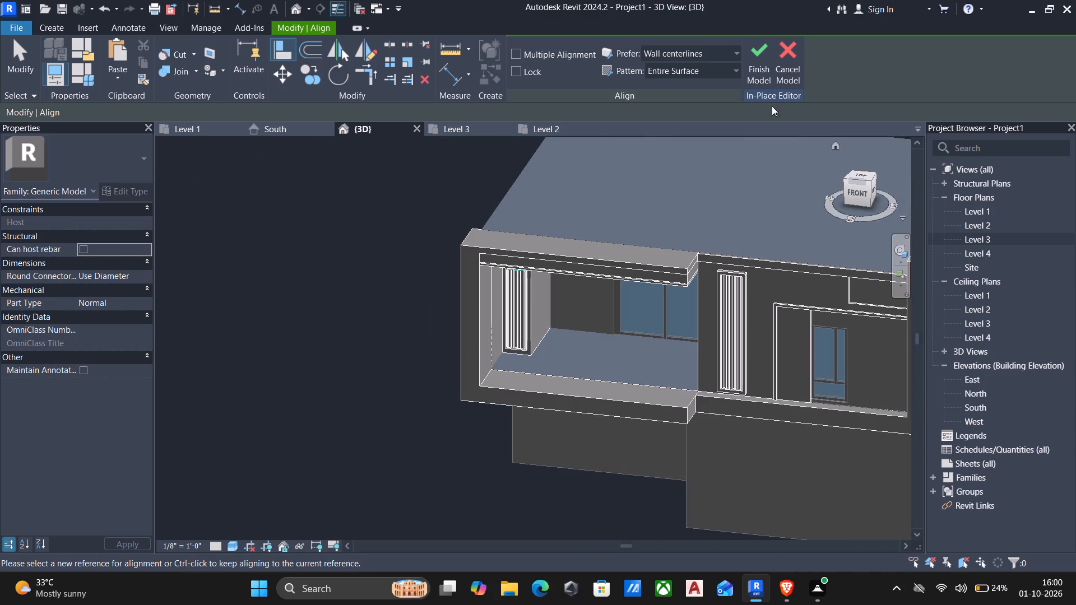
{"action": "left_click", "coordinate": [757, 71]}
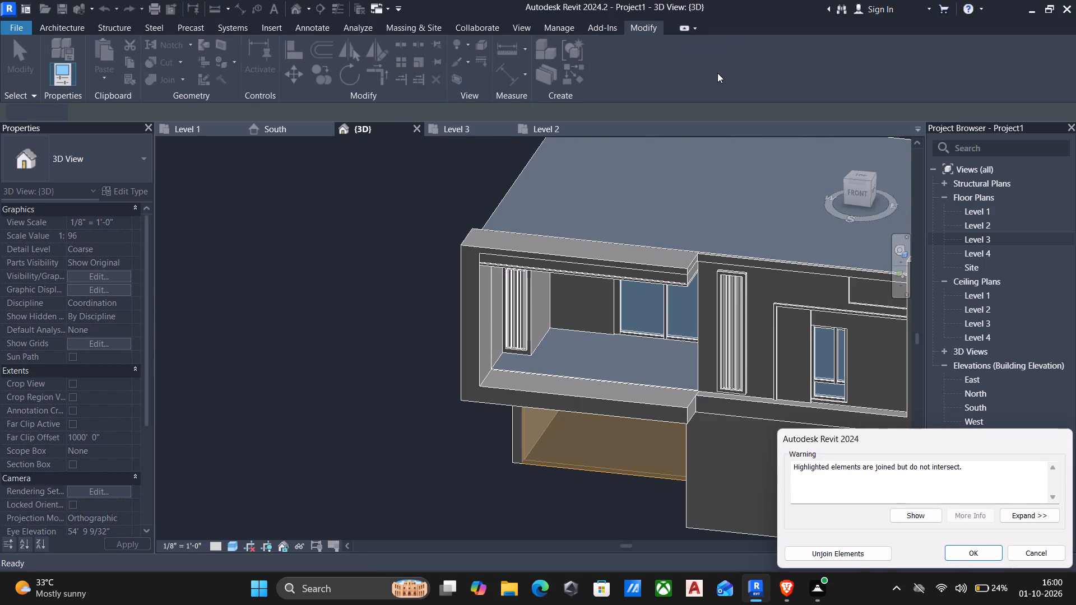
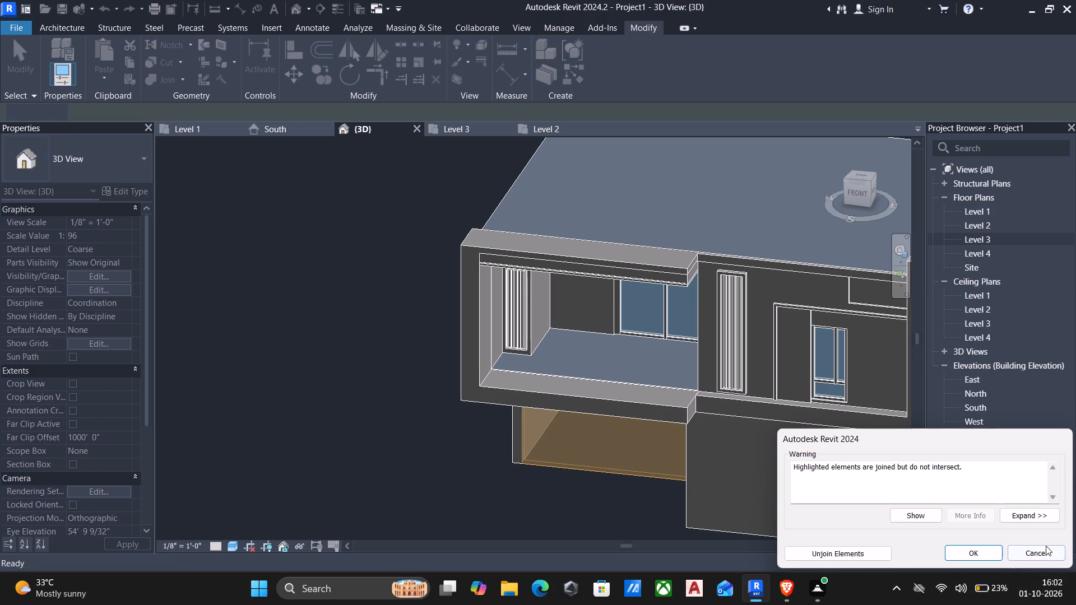
Accept the joined-elements warning to complete the in-place model.
{"action": "left_click_drag", "start_coordinate": [1046, 546], "coordinate": [1041, 548]}
{"action": "left_click", "coordinate": [513, 55]}
{"action": "left_click", "coordinate": [954, 555]}
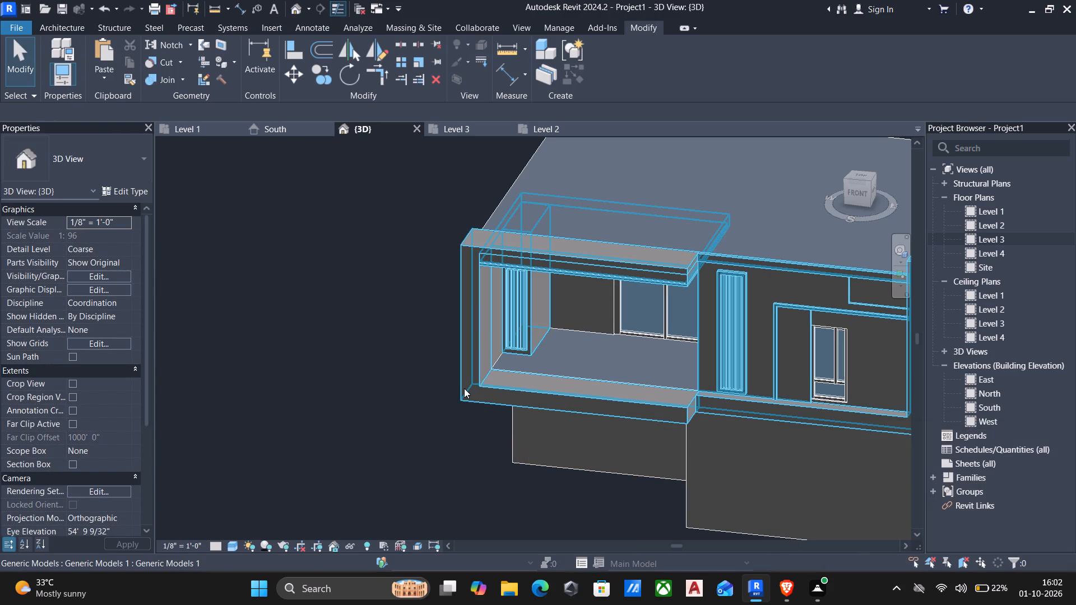
Open the facade's in-place generic model for editing again.
{"action": "middle_click_drag", "start_coordinate": [453, 389], "coordinate": [461, 267], "text": "shift"}
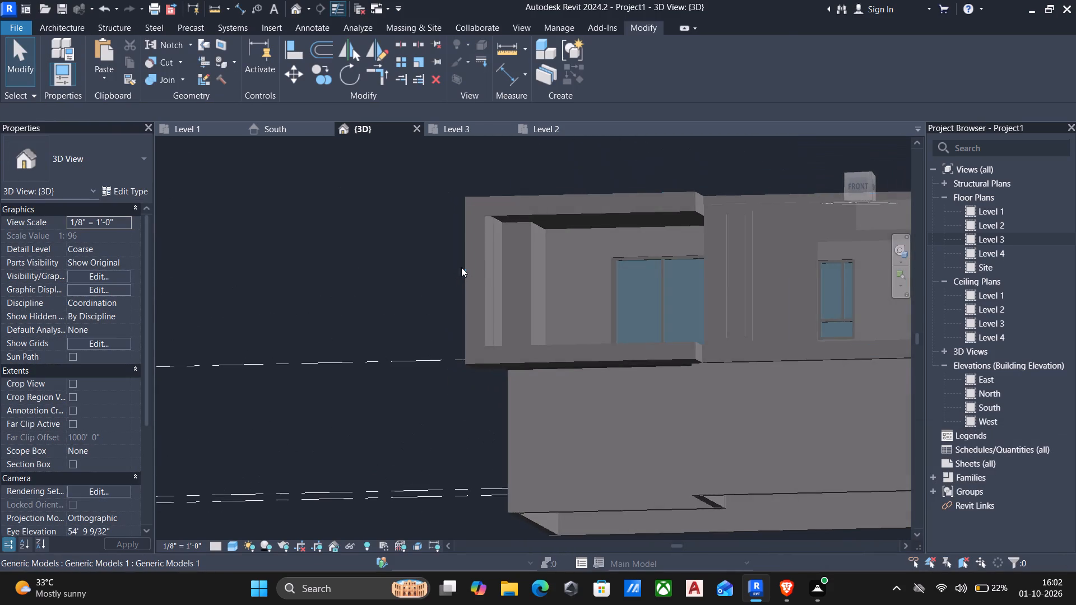
{"action": "scroll", "coordinate": [536, 278], "scroll_direction": "up", "scroll_amount": 5}
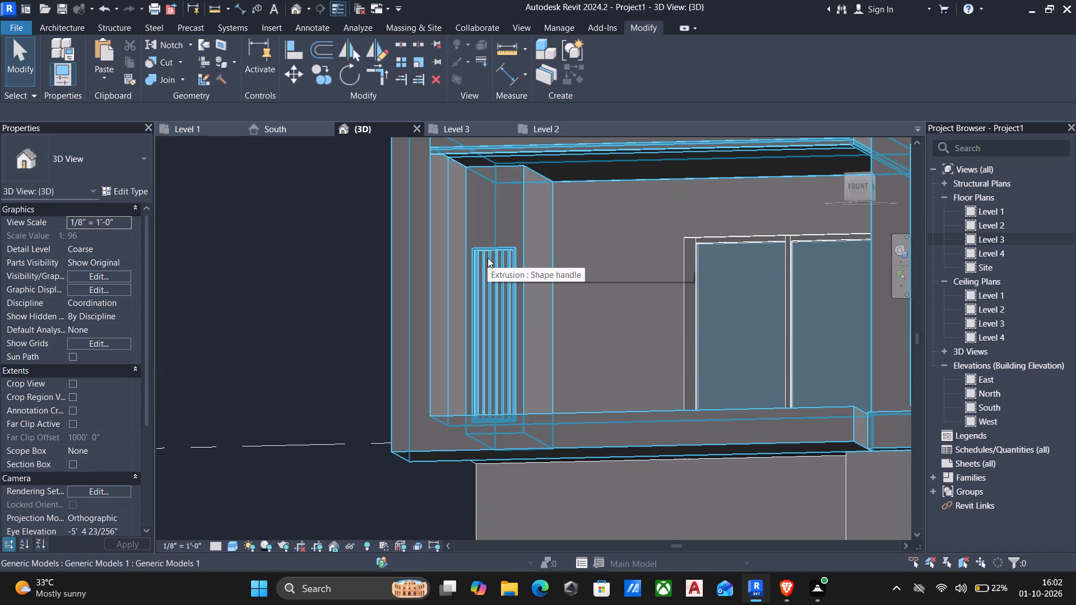
{"action": "left_click", "coordinate": [490, 253]}
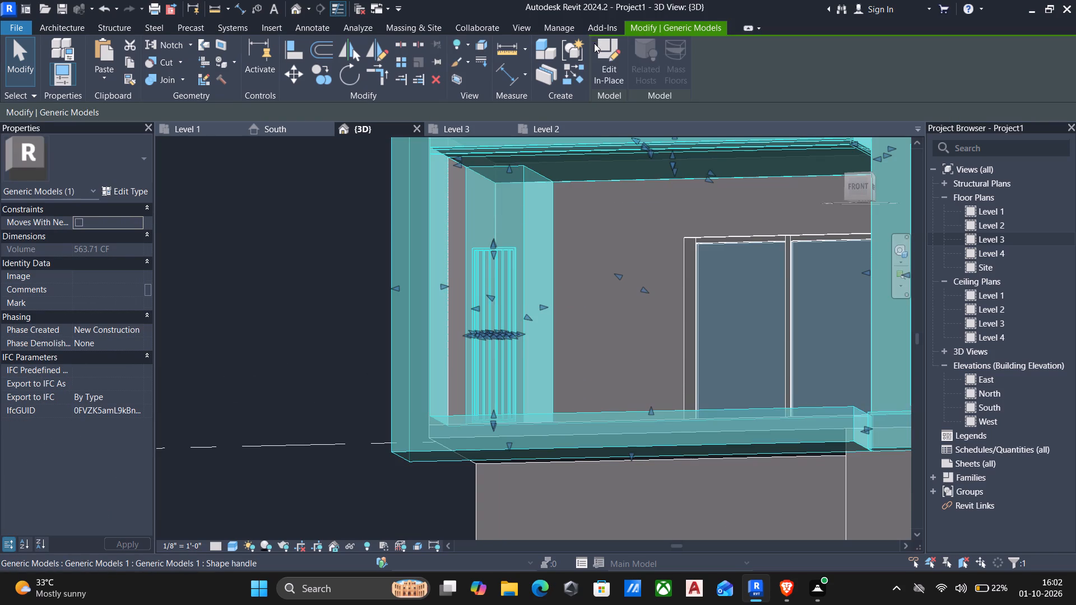
{"action": "left_click", "coordinate": [596, 46]}
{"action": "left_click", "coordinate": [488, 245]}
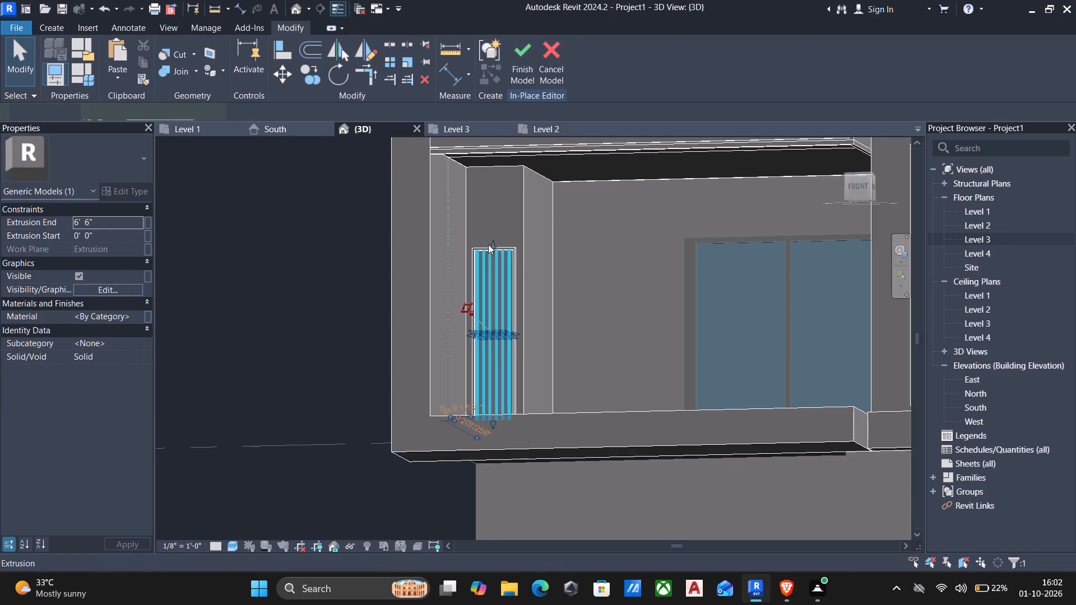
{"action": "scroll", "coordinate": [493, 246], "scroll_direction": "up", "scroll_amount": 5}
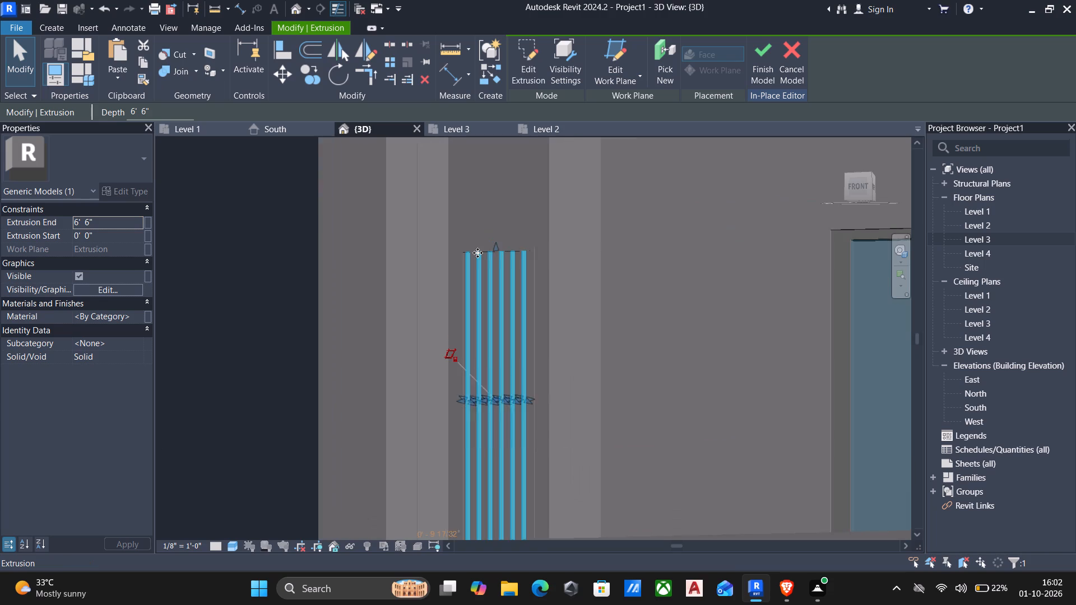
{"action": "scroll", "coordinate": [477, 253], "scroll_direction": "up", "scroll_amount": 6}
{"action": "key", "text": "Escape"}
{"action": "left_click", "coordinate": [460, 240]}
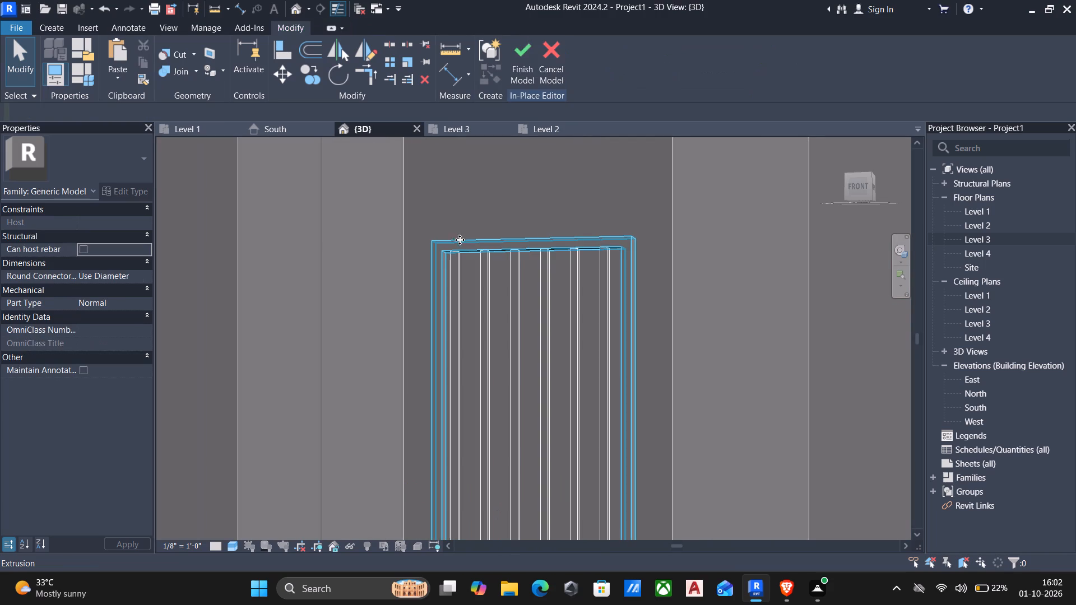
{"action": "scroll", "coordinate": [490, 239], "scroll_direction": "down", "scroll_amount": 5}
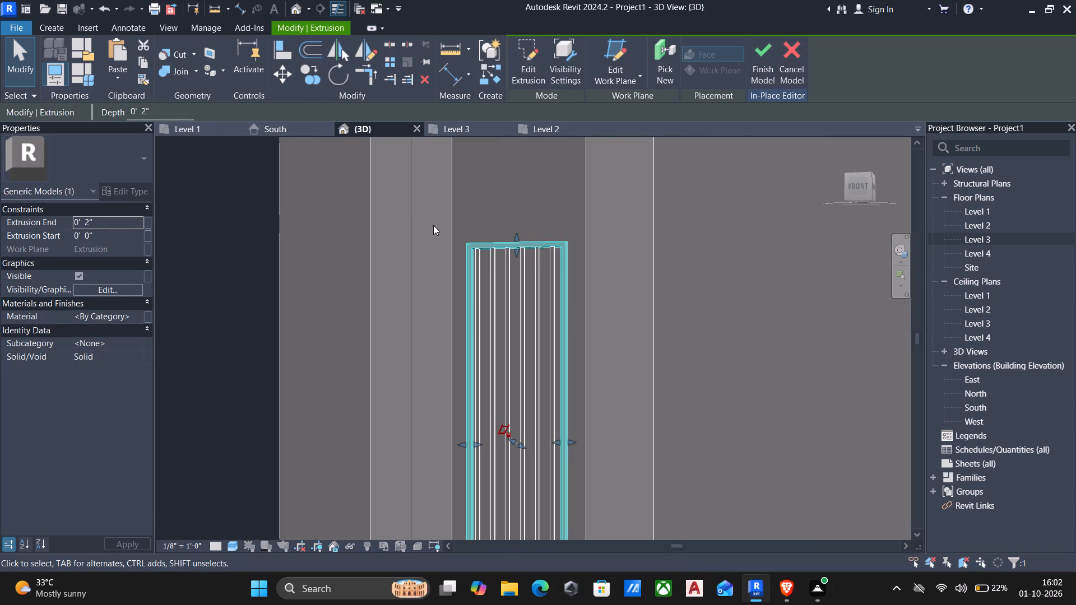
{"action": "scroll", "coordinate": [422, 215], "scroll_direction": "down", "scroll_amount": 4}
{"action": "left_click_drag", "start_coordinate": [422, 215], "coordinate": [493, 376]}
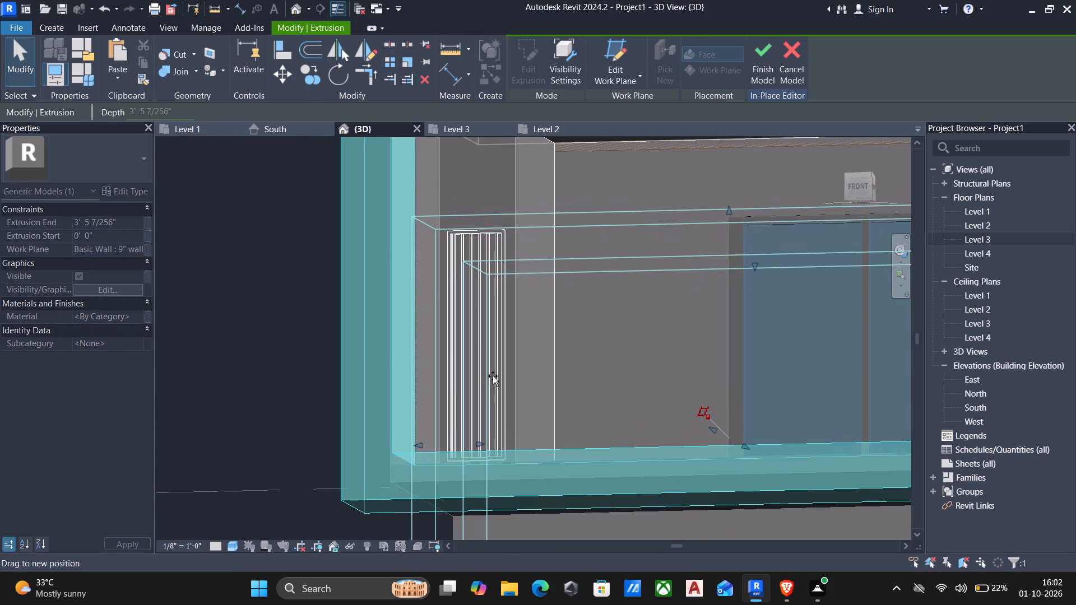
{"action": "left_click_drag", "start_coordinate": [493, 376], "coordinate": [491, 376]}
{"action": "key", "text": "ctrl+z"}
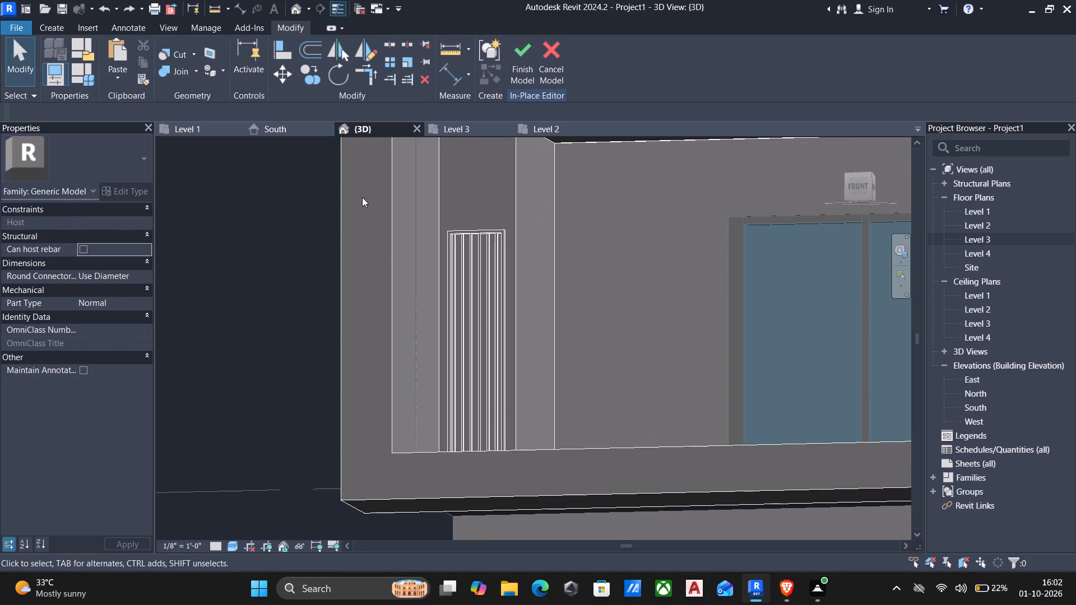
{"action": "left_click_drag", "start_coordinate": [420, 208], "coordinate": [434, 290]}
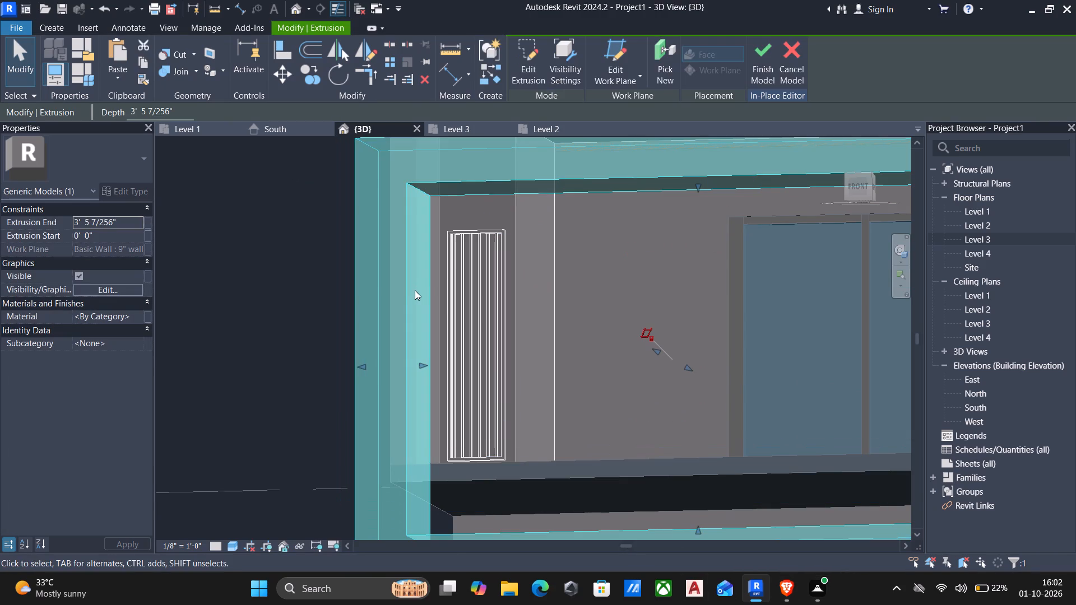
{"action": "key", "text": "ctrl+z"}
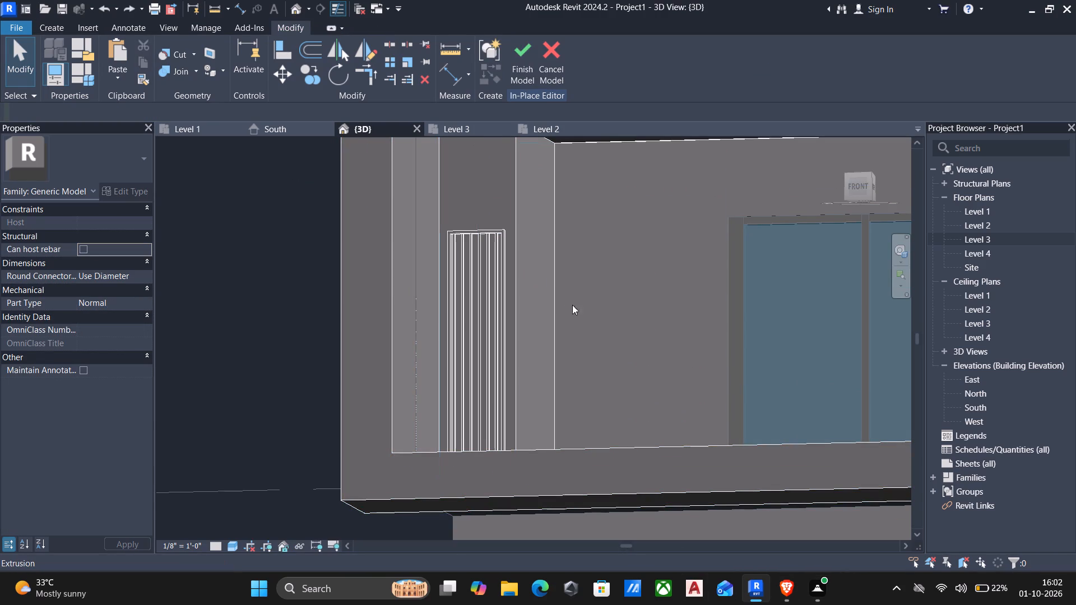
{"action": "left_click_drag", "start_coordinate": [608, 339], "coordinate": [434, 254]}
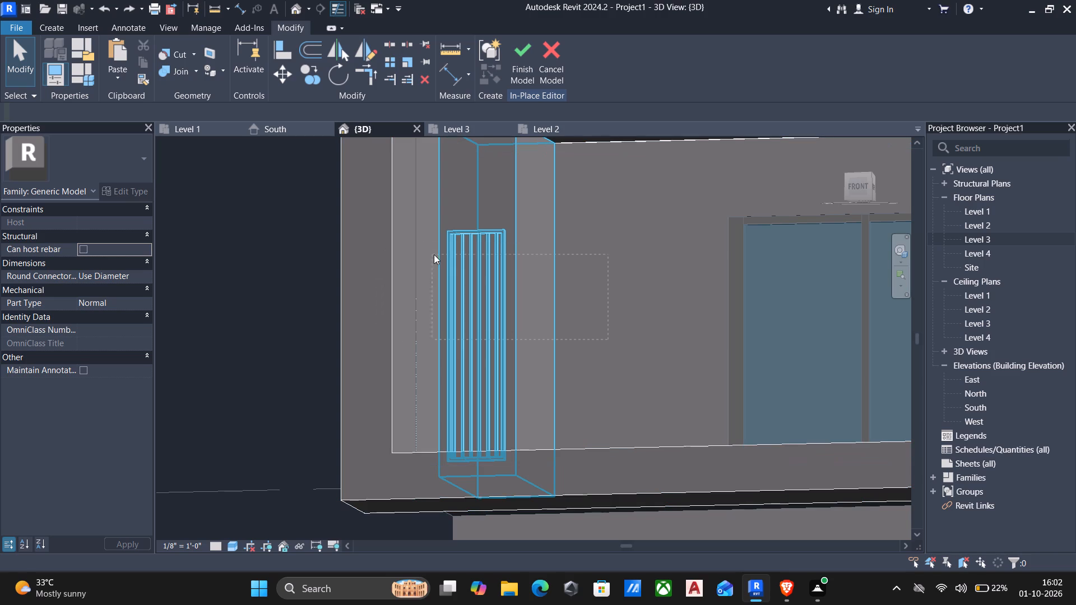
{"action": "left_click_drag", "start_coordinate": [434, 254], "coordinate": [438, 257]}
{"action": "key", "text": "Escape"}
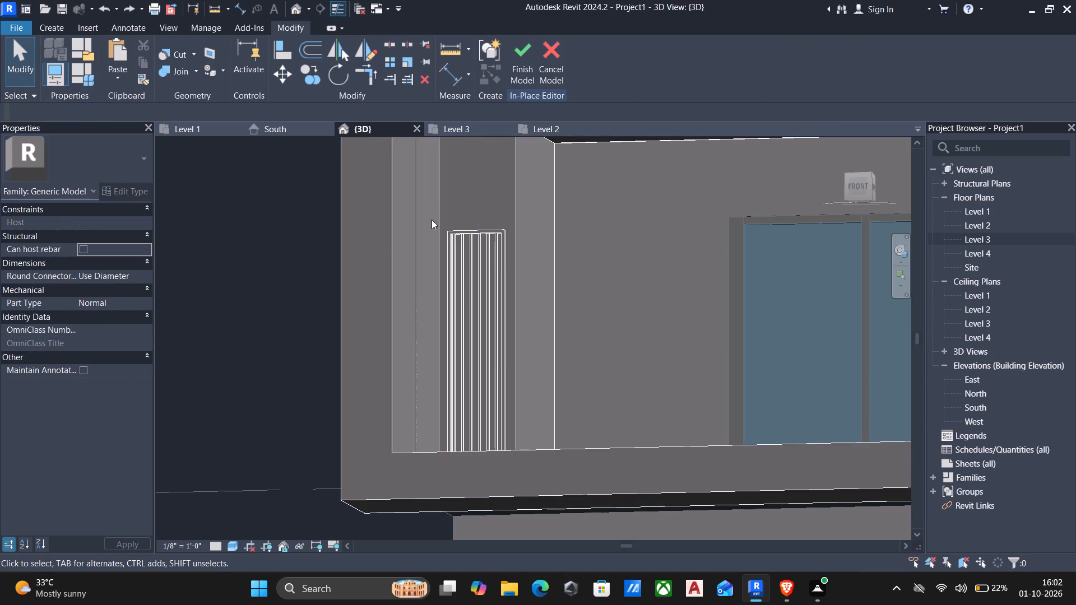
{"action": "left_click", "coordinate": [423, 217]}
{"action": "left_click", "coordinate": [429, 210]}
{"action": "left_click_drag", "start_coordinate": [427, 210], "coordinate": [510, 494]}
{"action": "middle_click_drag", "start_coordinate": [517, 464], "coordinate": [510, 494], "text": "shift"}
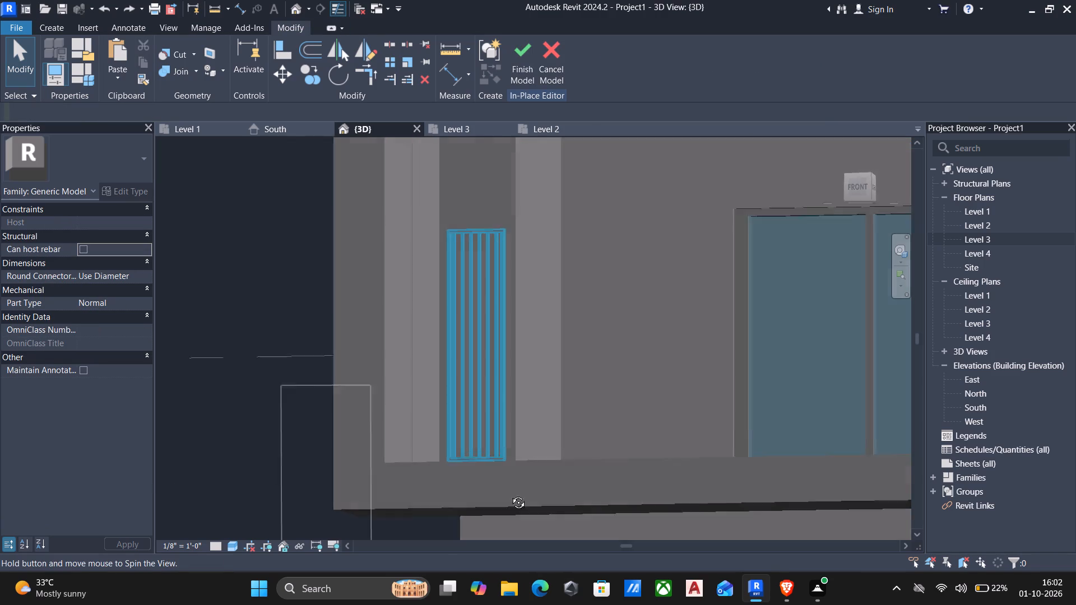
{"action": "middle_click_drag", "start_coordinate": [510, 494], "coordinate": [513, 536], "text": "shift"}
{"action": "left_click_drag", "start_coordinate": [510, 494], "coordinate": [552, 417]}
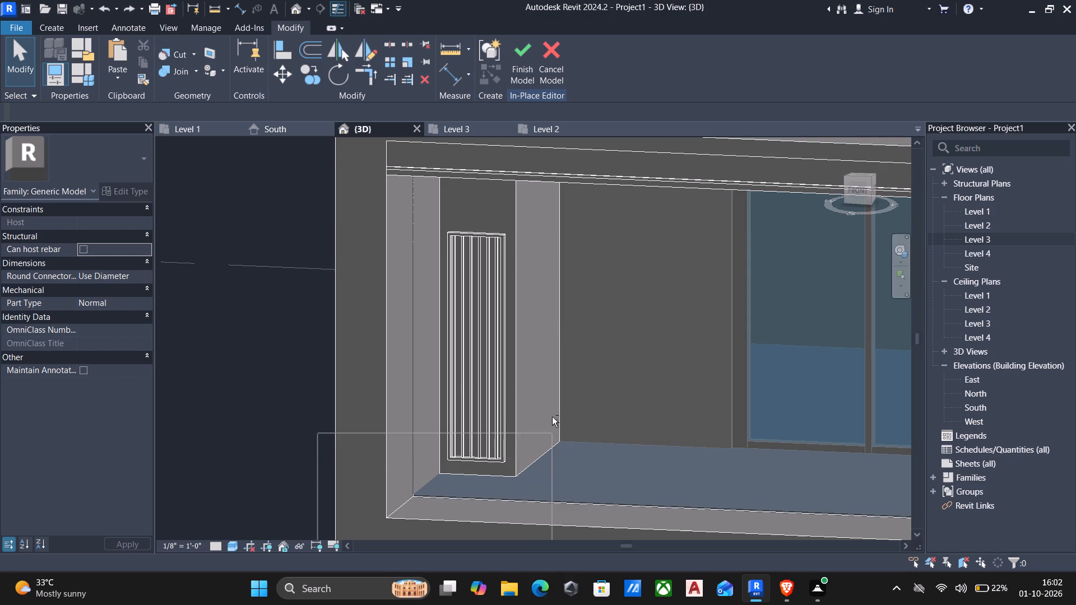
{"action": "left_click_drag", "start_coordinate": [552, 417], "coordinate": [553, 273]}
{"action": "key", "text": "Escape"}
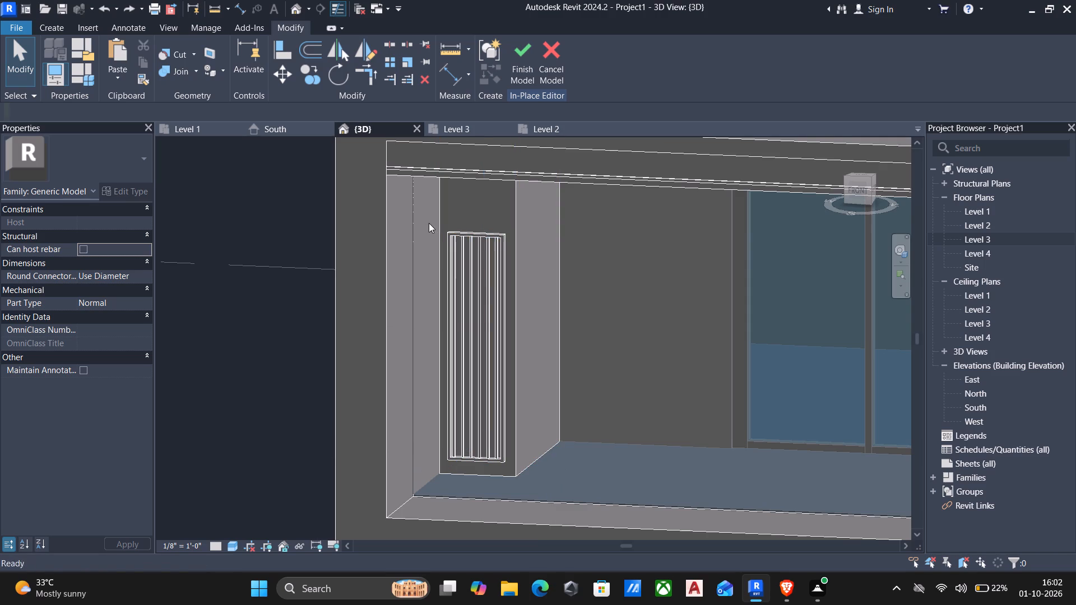
Select the thin frame and its small vertical bars on the balcony's upright block together and nudge them upward, away from the balcony floor.
{"action": "left_click_drag", "start_coordinate": [428, 220], "coordinate": [556, 479]}
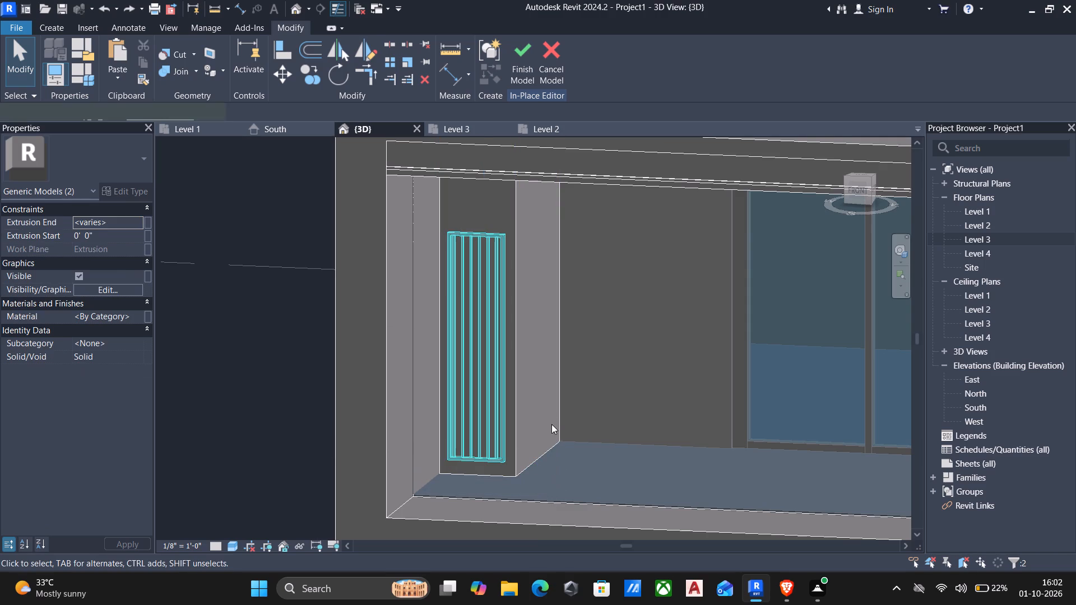
{"action": "middle_click_drag", "start_coordinate": [544, 416], "coordinate": [548, 353], "text": "shift"}
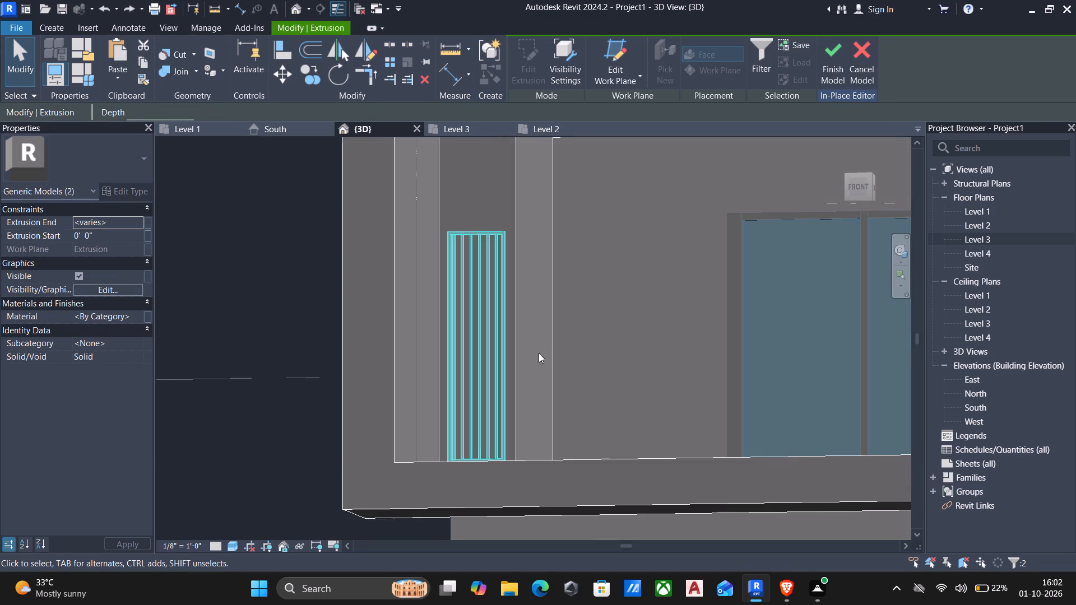
{"action": "key", "text": "Up"}
{"action": "key", "text": "Up"}
{"action": "key", "text": "Up"}
{"action": "key", "text": "Up"}
{"action": "key", "text": "Up"}
{"action": "key", "text": "Up"}
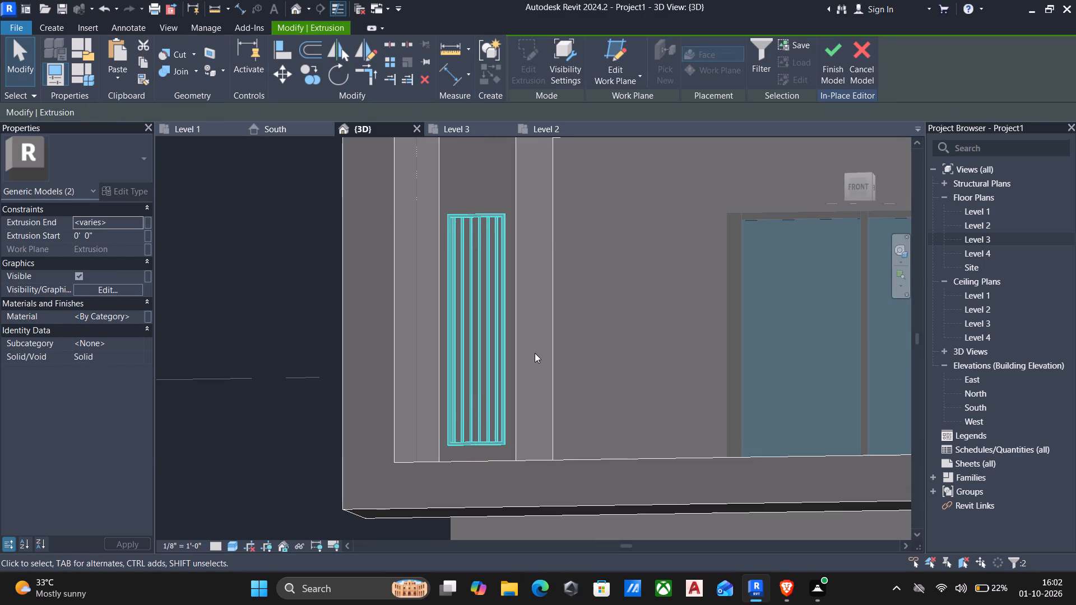
{"action": "key", "text": "Up"}
{"action": "key", "text": "Up"}
{"action": "key", "text": "Up"}
{"action": "key", "text": "Up"}
{"action": "key", "text": "Up"}
{"action": "key", "text": "Up"}
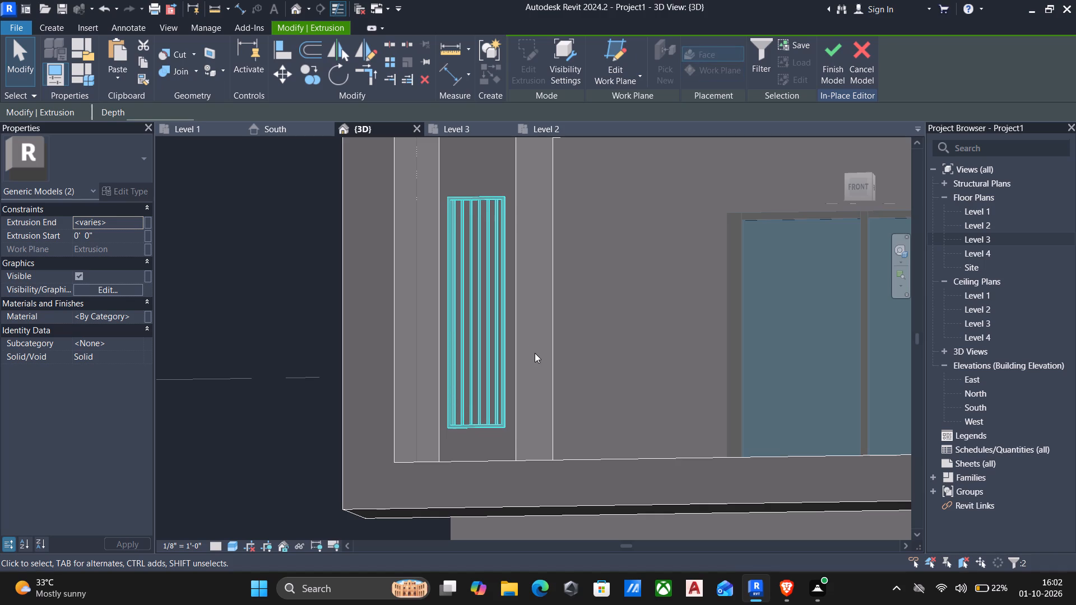
{"action": "key", "text": "Up"}
{"action": "key", "text": "Up"}
{"action": "key", "text": "Up"}
{"action": "key", "text": "Up"}
{"action": "key", "text": "Up"}
{"action": "key", "text": "Up"}
{"action": "scroll", "coordinate": [534, 352], "scroll_direction": "down", "scroll_amount": 5}
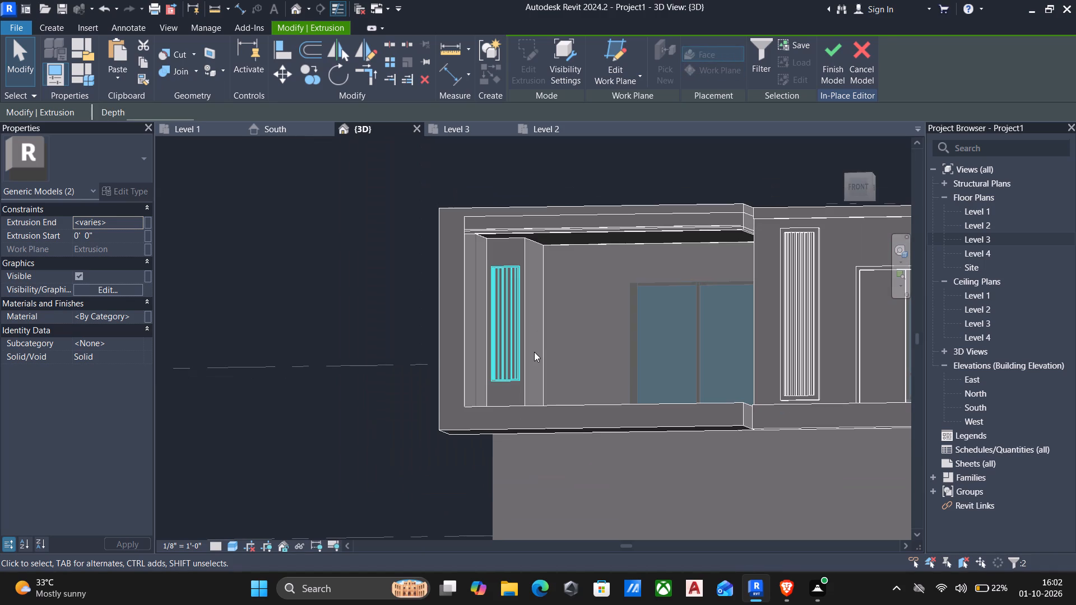
{"action": "key", "text": "Down"}
{"action": "key", "text": "Up"}
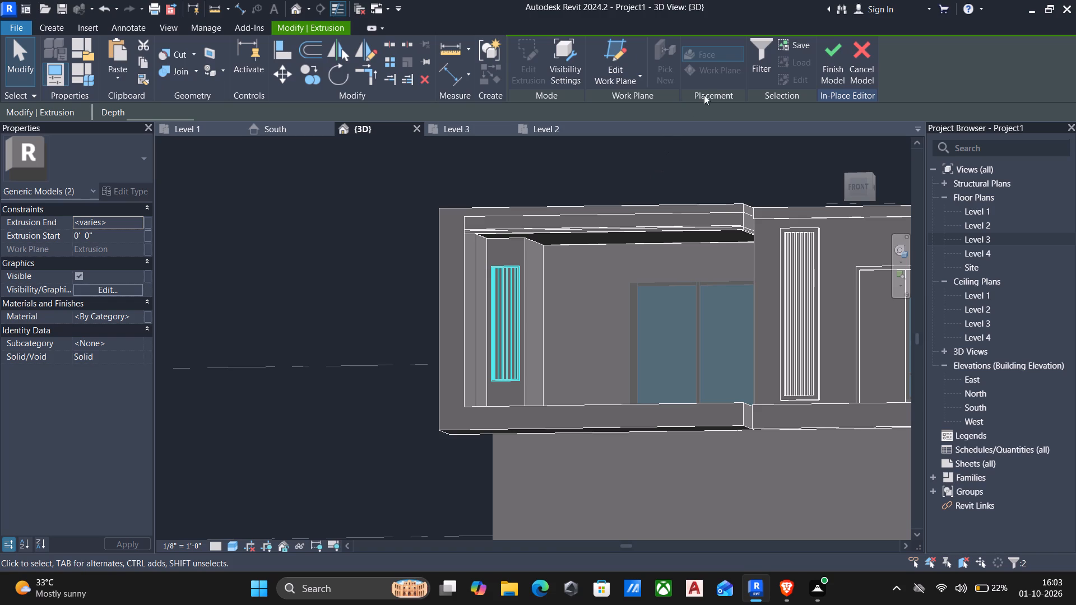
Finish the in-place generic model and accept the joined-elements warning.
{"action": "left_click", "coordinate": [827, 51]}
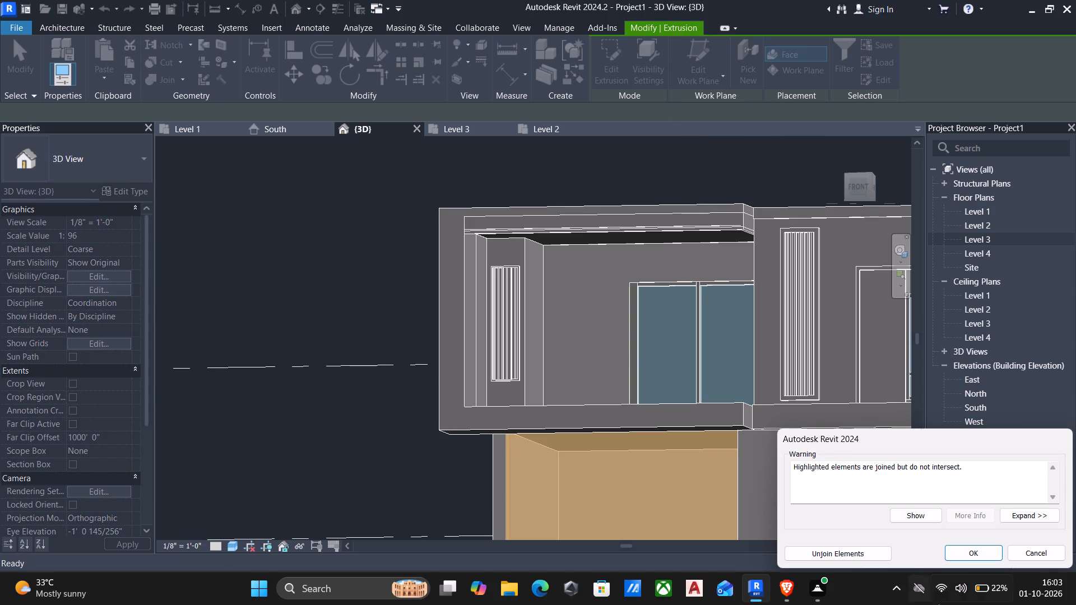
{"action": "left_click", "coordinate": [964, 554]}
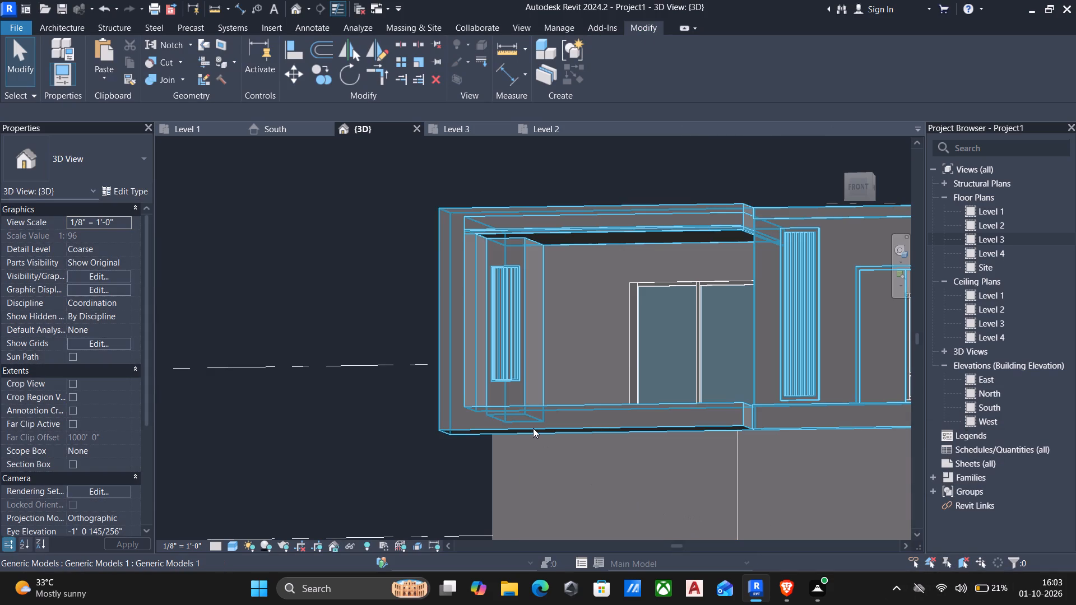
Examine the facade, balcony and overall building from several angles.
{"action": "scroll", "coordinate": [509, 429], "scroll_direction": "down", "scroll_amount": 1, "text": "shift"}
{"action": "middle_click_drag", "start_coordinate": [513, 440], "coordinate": [524, 414], "text": "shift"}
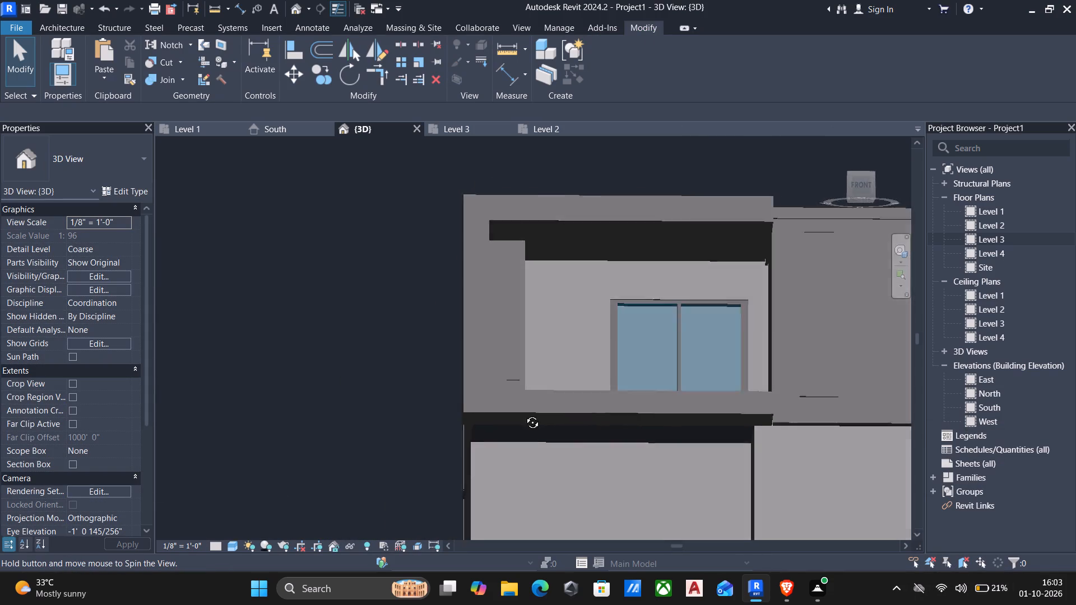
{"action": "middle_click_drag", "start_coordinate": [524, 414], "coordinate": [451, 477], "text": "shift"}
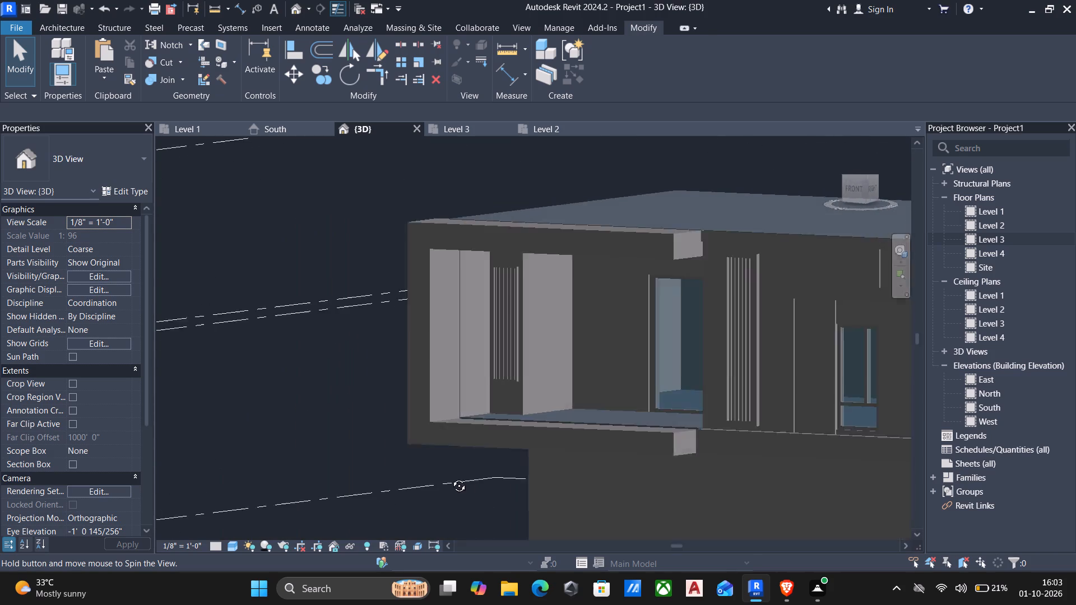
{"action": "middle_click_drag", "start_coordinate": [451, 477], "coordinate": [504, 481], "text": "shift"}
{"action": "scroll", "coordinate": [504, 481], "scroll_direction": "down", "scroll_amount": 4}
{"action": "middle_click_drag", "start_coordinate": [536, 454], "coordinate": [528, 488], "text": "shift"}
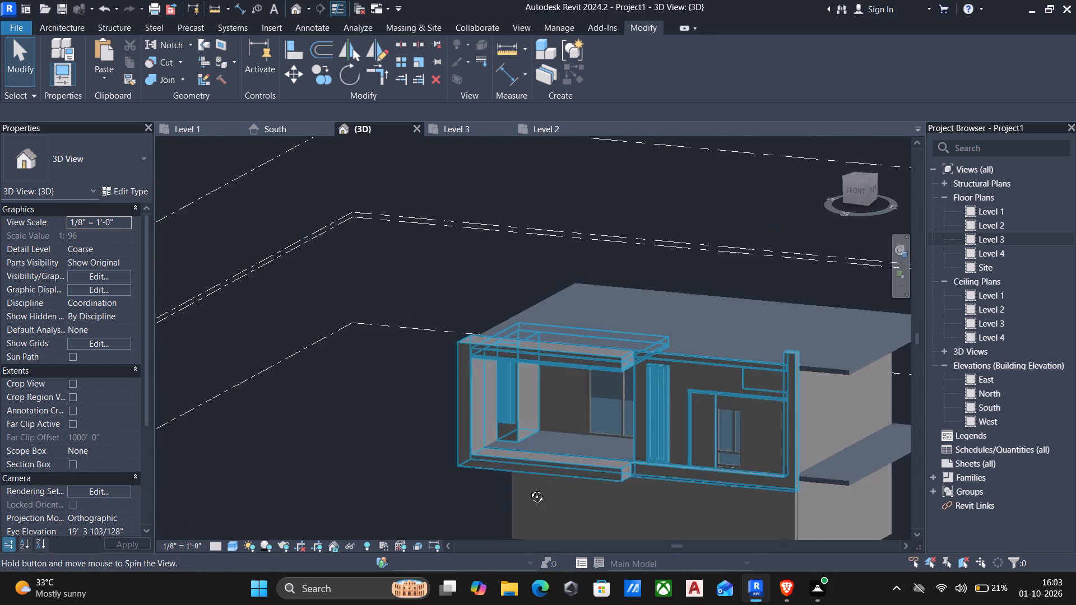
{"action": "middle_click_drag", "start_coordinate": [528, 488], "coordinate": [602, 496], "text": "shift"}
{"action": "scroll", "coordinate": [602, 496], "scroll_direction": "down", "scroll_amount": 3}
{"action": "middle_click_drag", "start_coordinate": [650, 463], "coordinate": [485, 350]}
{"action": "middle_click_drag", "start_coordinate": [511, 360], "coordinate": [449, 343], "text": "shift"}
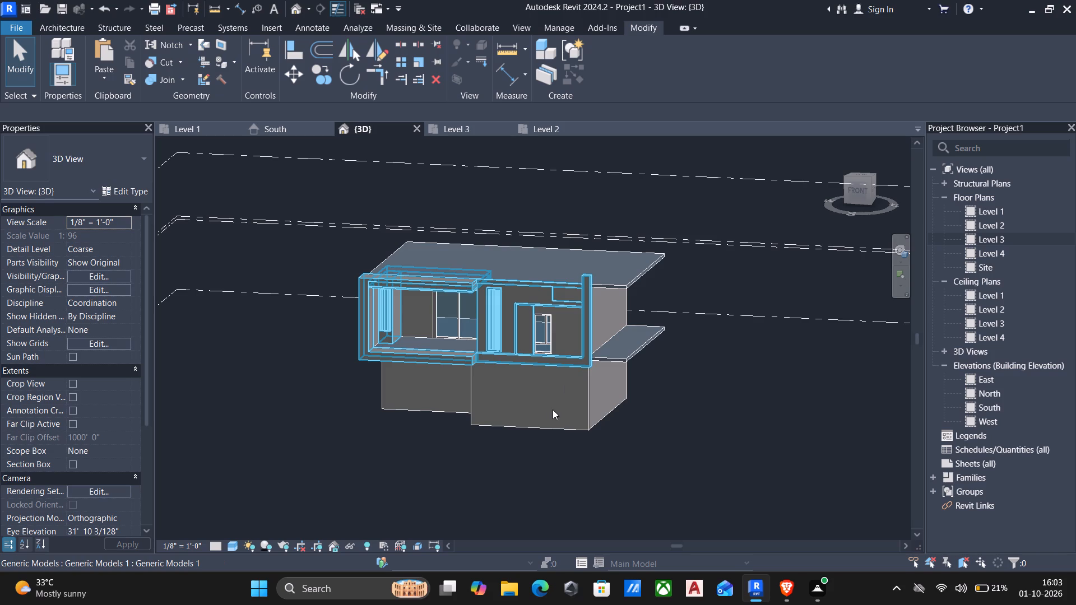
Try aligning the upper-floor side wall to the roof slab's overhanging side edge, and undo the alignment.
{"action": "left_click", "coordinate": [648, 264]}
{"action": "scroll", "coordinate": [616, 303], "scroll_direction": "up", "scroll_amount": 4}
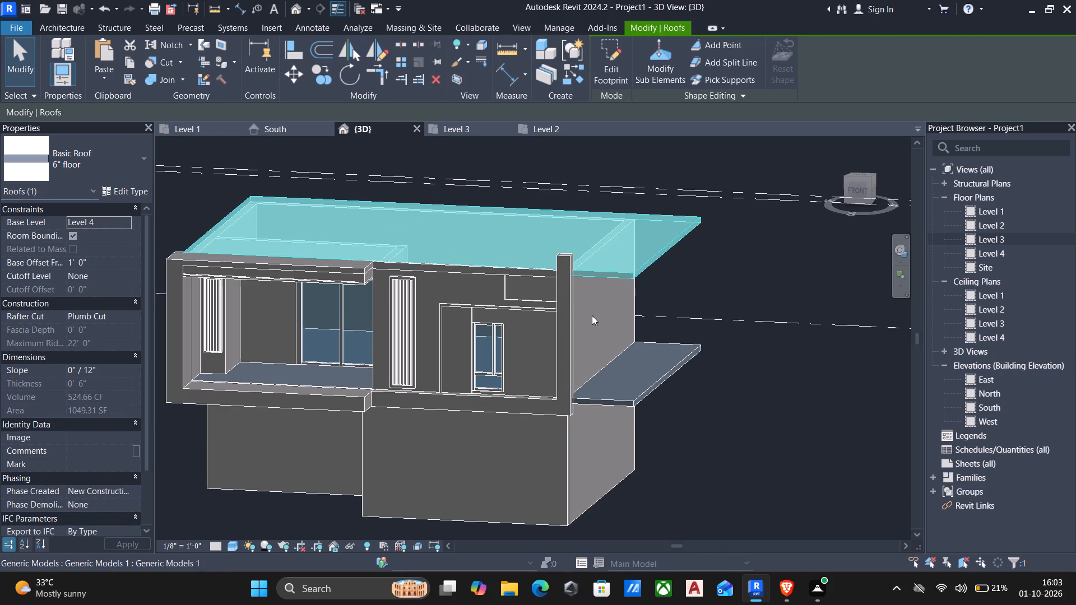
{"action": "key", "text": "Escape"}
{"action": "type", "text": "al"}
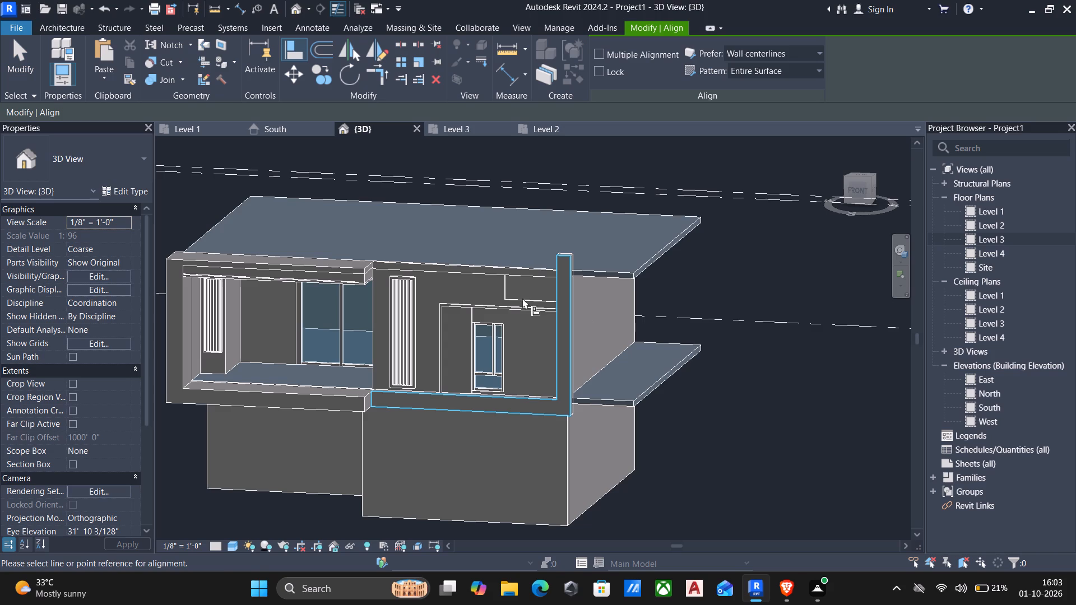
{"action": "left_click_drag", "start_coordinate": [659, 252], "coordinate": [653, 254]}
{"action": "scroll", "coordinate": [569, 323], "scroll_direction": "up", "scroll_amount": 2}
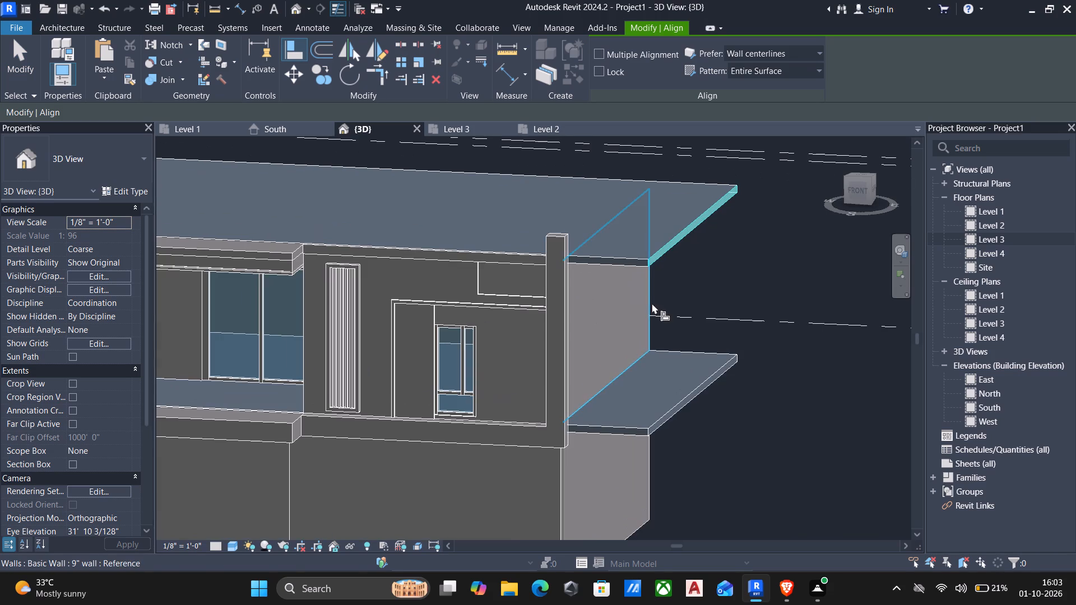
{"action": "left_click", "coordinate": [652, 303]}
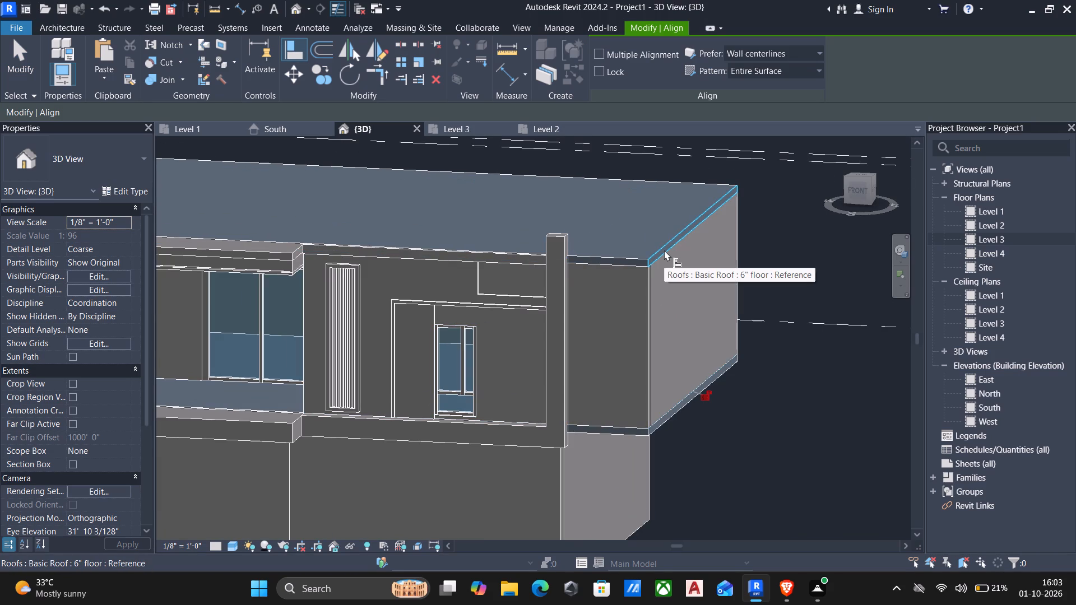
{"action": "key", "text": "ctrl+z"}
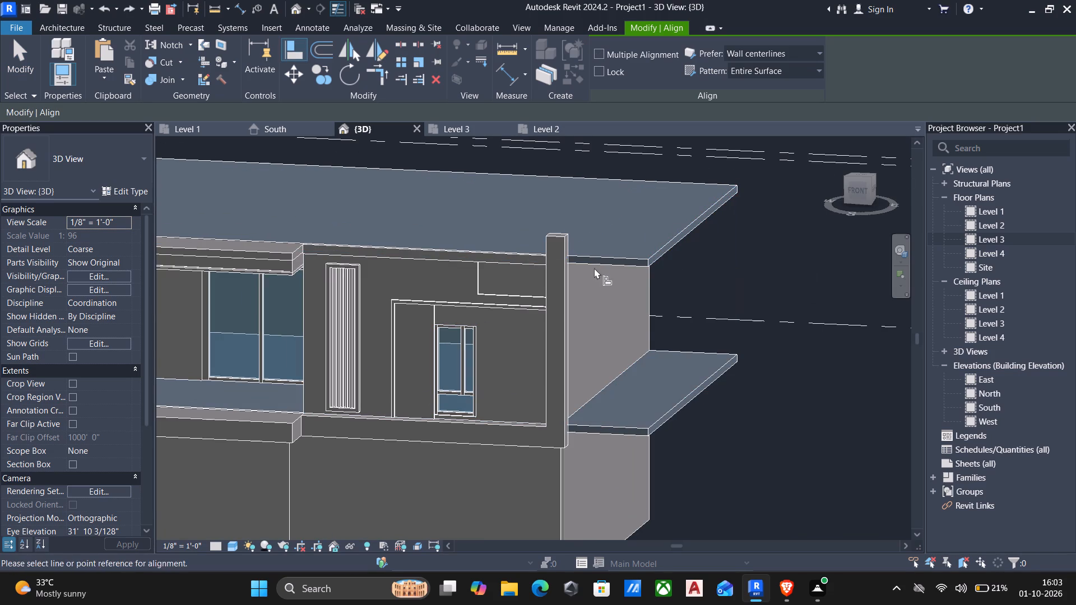
Align the top roof slab's overhanging east edge to the outer face of the upper-floor side wall.
{"action": "left_click", "coordinate": [653, 317]}
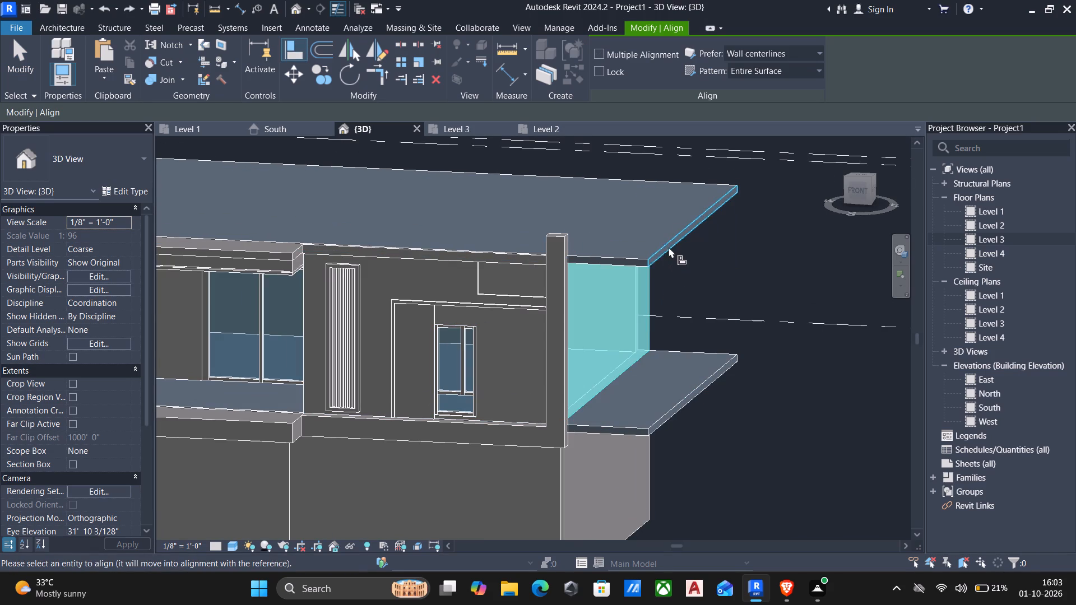
{"action": "left_click", "coordinate": [669, 246]}
{"action": "scroll", "coordinate": [653, 339], "scroll_direction": "down", "scroll_amount": 4}
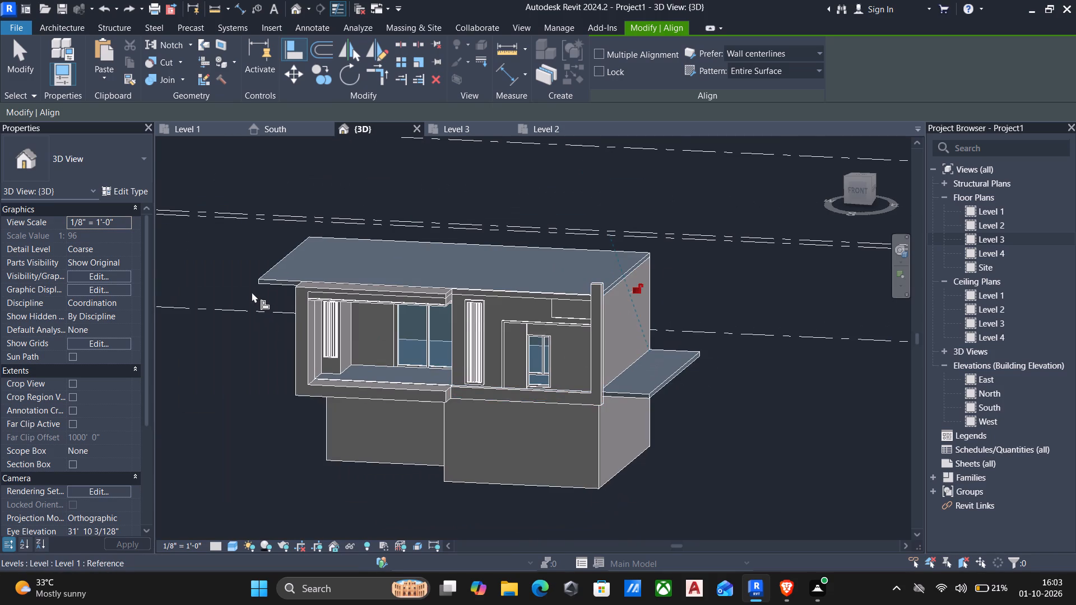
{"action": "key", "text": "Escape"}
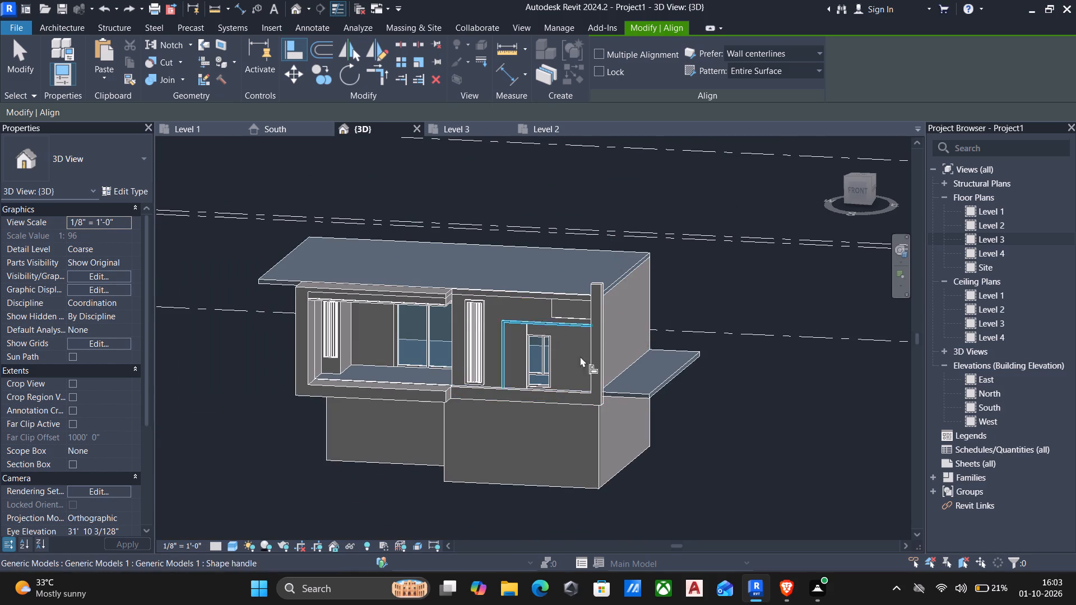
{"action": "key", "text": "Escape"}
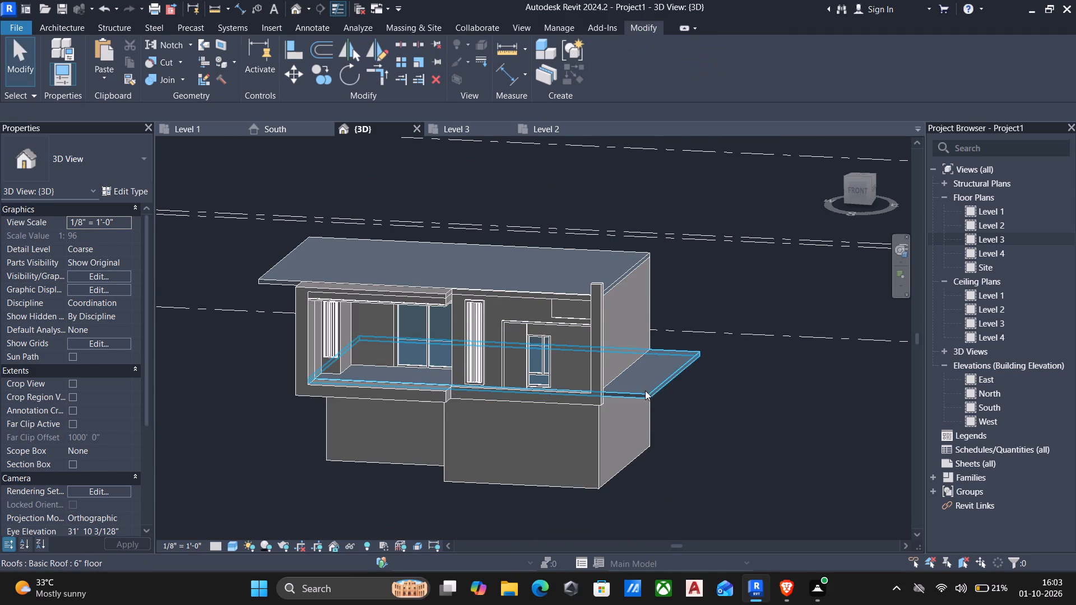
Edit the Level 2 slab's footprint in the Level 1 plan, aligning its east boundary to the wall's outer face, and finish the sketch.
{"action": "left_click", "coordinate": [644, 390]}
{"action": "left_click", "coordinate": [615, 81]}
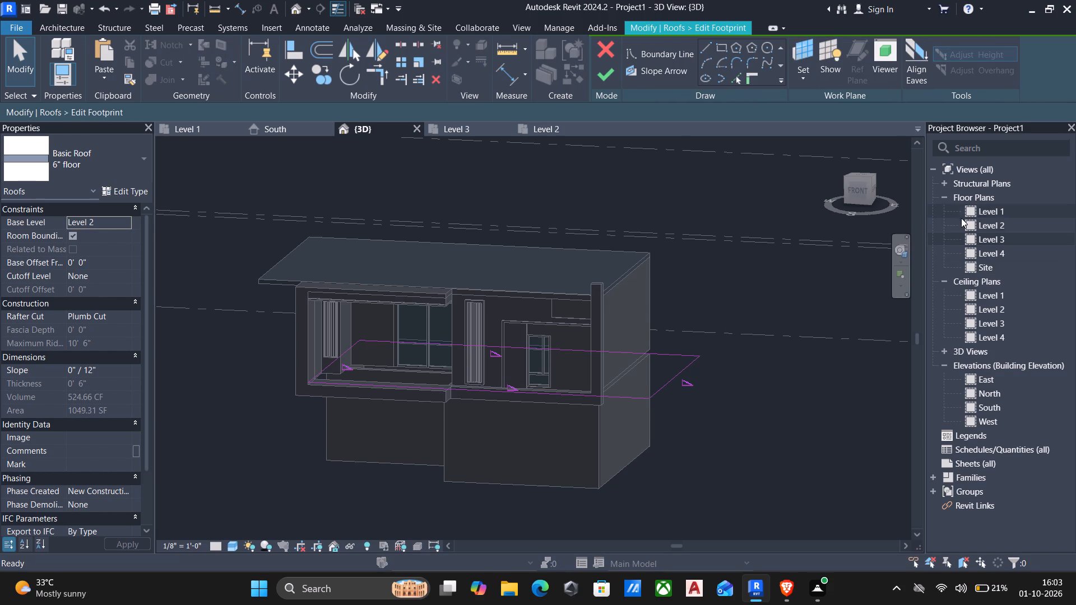
{"action": "double_click", "coordinate": [999, 211]}
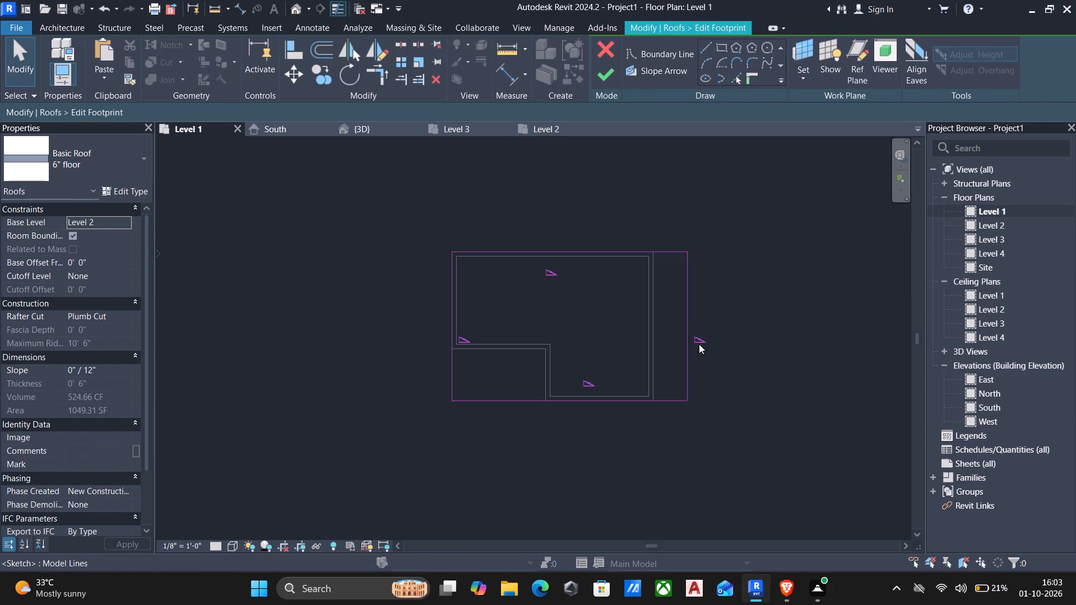
{"action": "left_click_drag", "start_coordinate": [689, 339], "coordinate": [661, 342]}
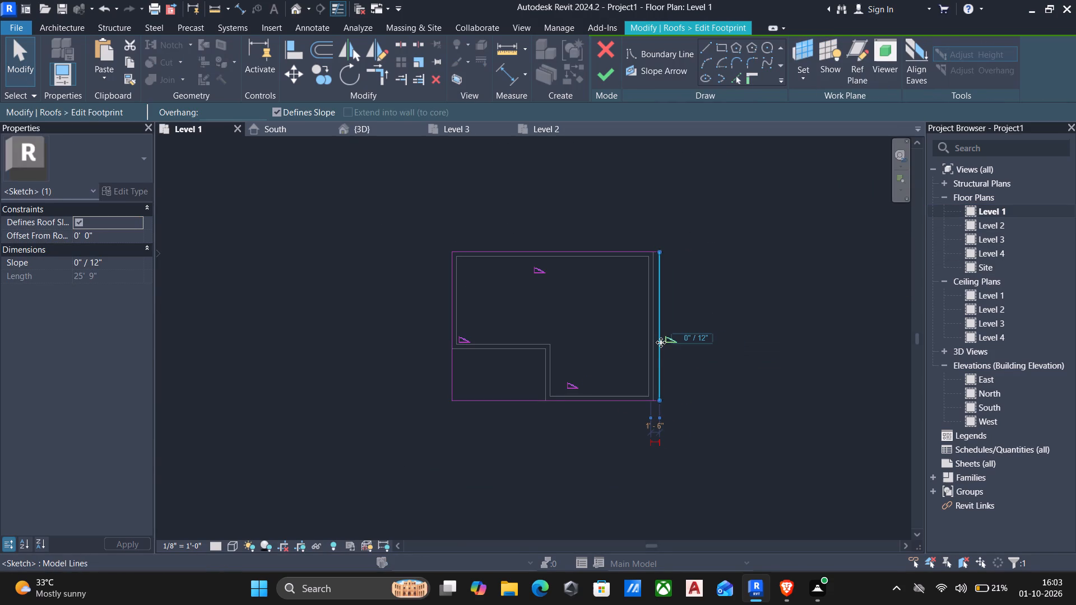
{"action": "type", "text": "al"}
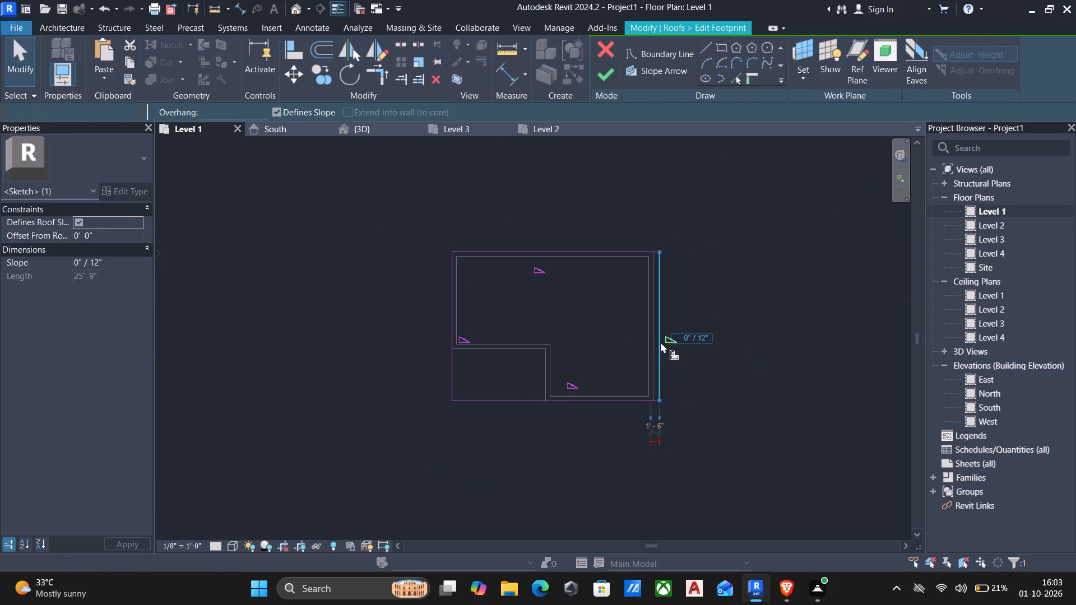
{"action": "scroll", "coordinate": [660, 338], "scroll_direction": "up", "scroll_amount": 5}
{"action": "left_click", "coordinate": [650, 339]}
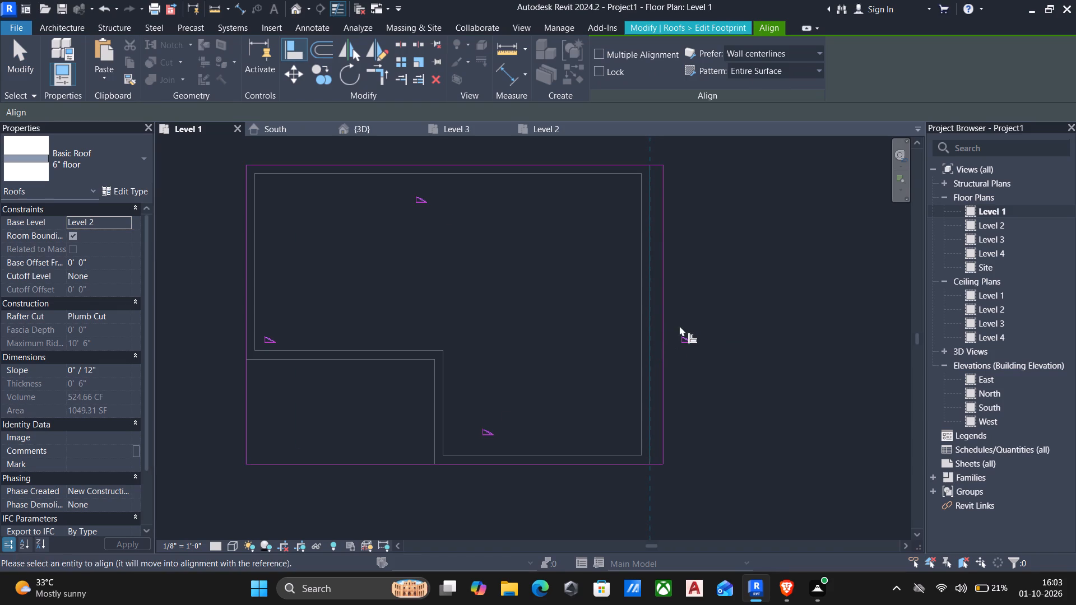
{"action": "left_click", "coordinate": [664, 333]}
{"action": "scroll", "coordinate": [665, 333], "scroll_direction": "down", "scroll_amount": 5}
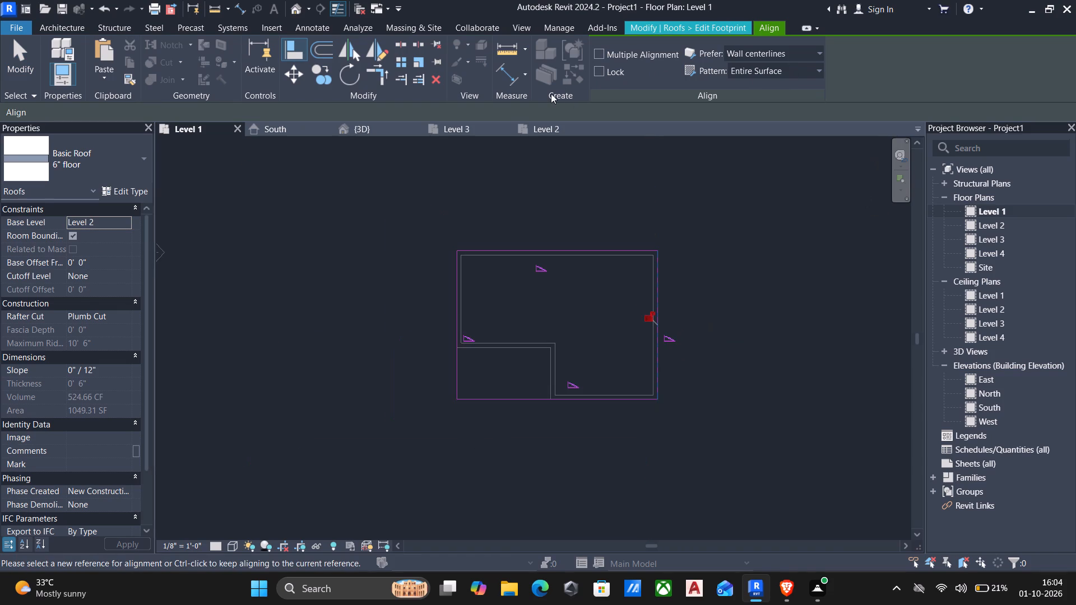
{"action": "left_click", "coordinate": [661, 28]}
{"action": "left_click", "coordinate": [610, 84]}
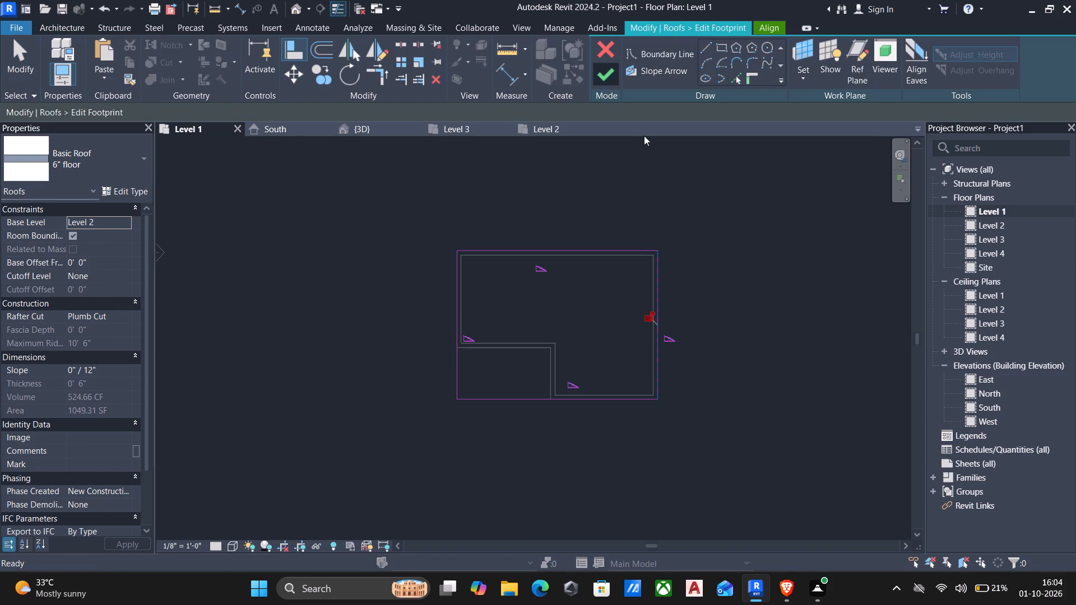
{"action": "scroll", "coordinate": [709, 245], "scroll_direction": "down", "scroll_amount": 4}
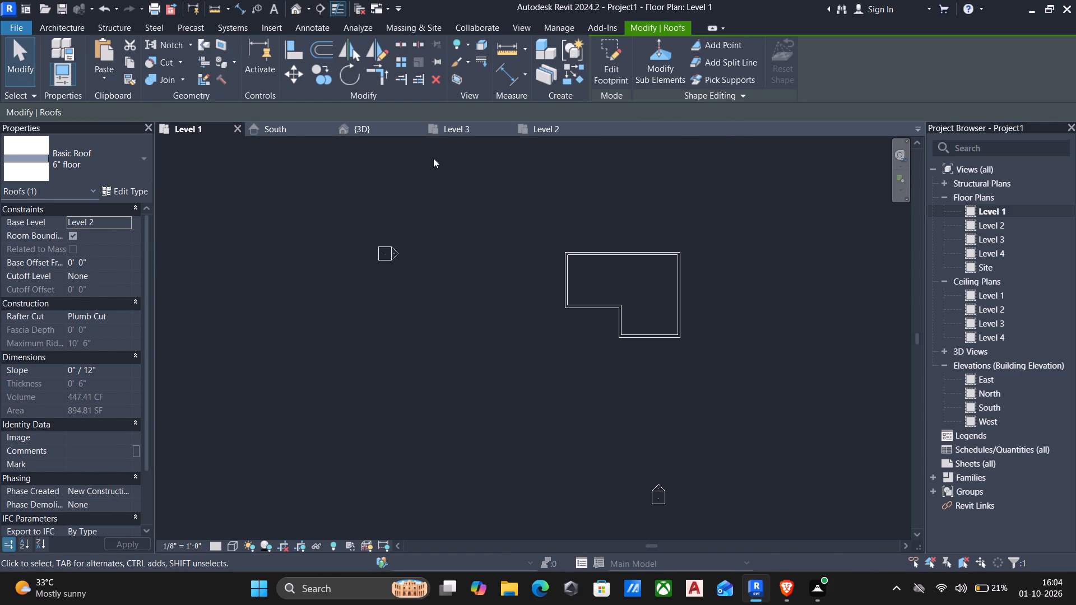
Edit the top roof's footprint in the Level 3 plan, aligning its overhanging west boundary to the wall's outer face, and finish the sketch.
{"action": "left_click", "coordinate": [361, 127]}
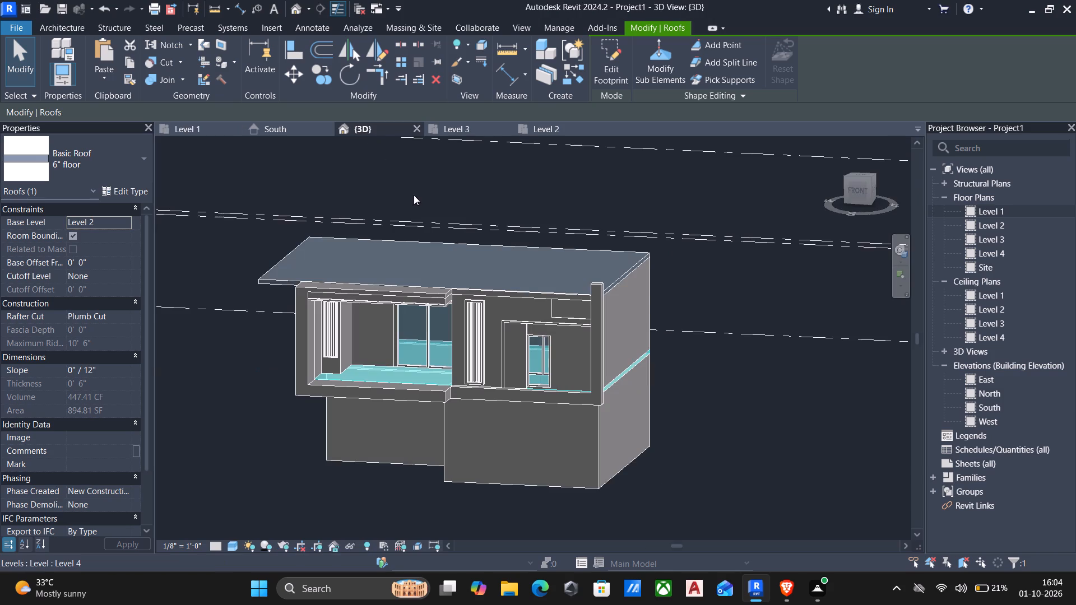
{"action": "middle_click_drag", "start_coordinate": [435, 311], "coordinate": [547, 282], "text": "shift"}
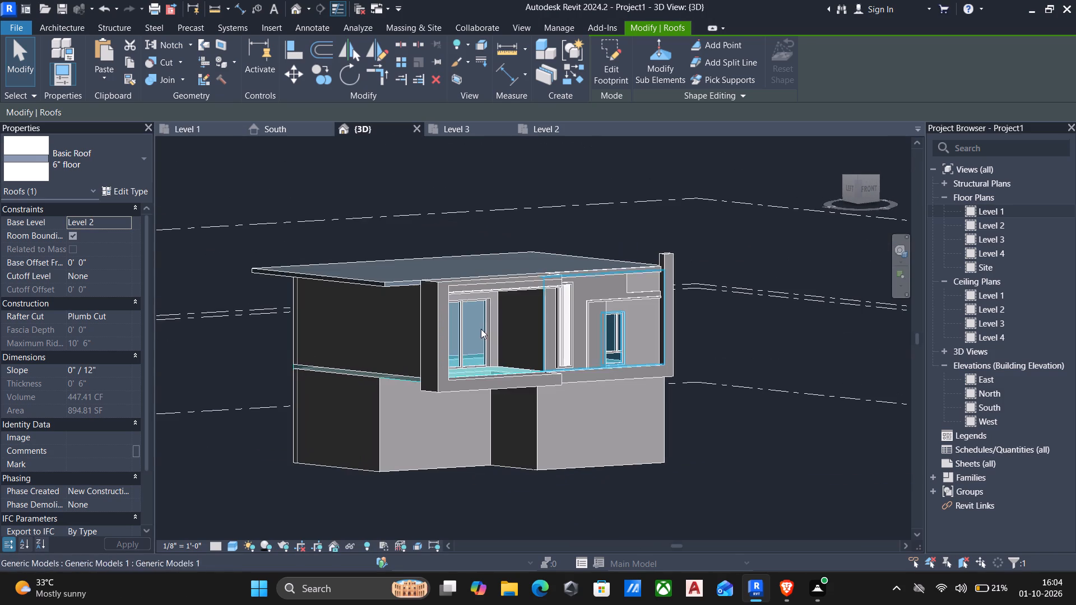
{"action": "scroll", "coordinate": [327, 360], "scroll_direction": "up", "scroll_amount": 7}
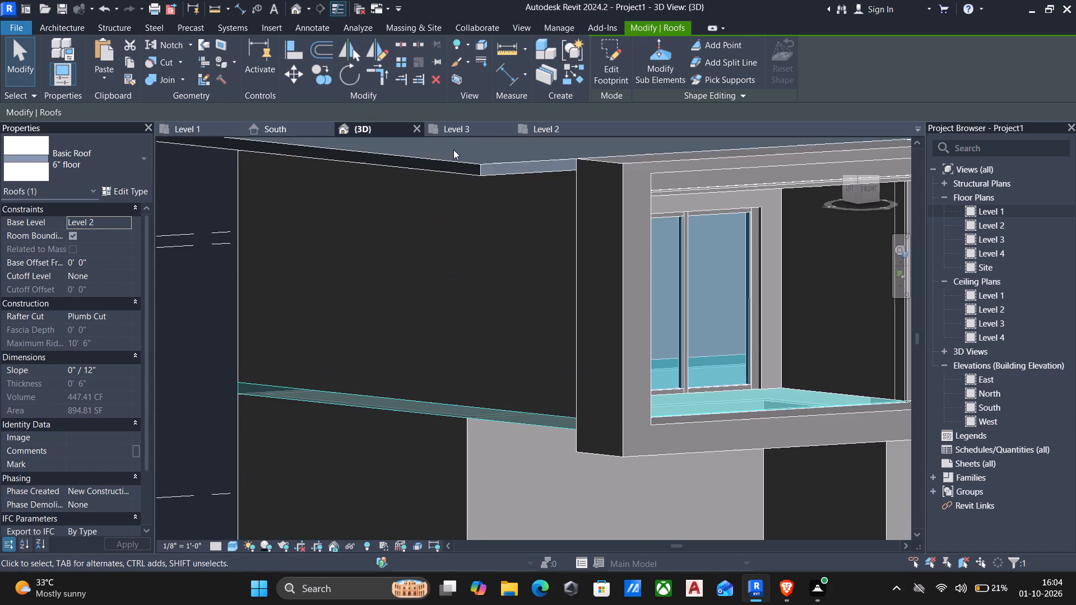
{"action": "left_click", "coordinate": [444, 168]}
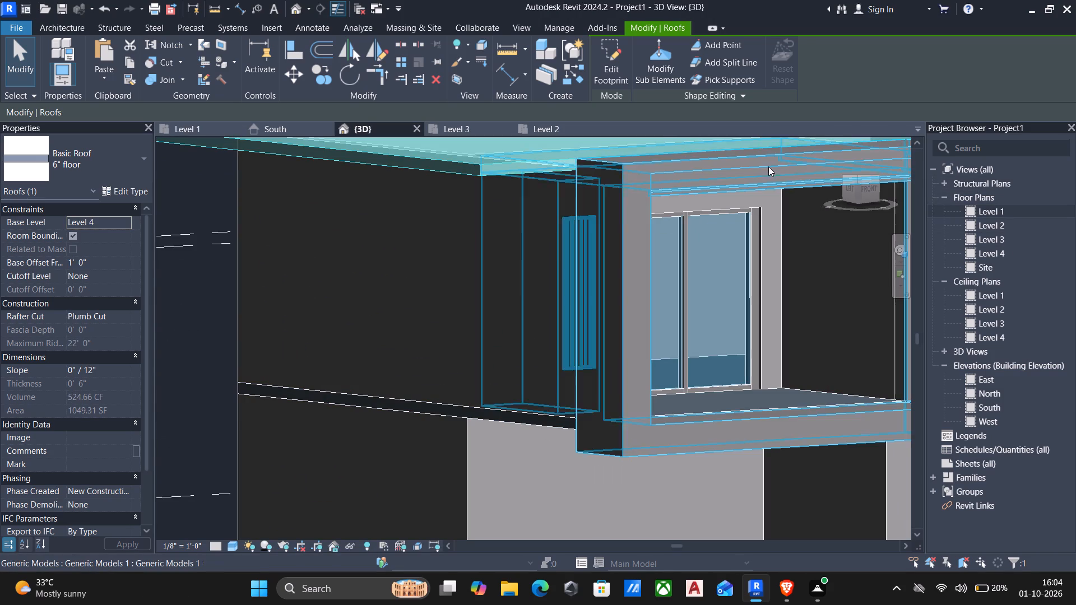
{"action": "left_click", "coordinate": [614, 52]}
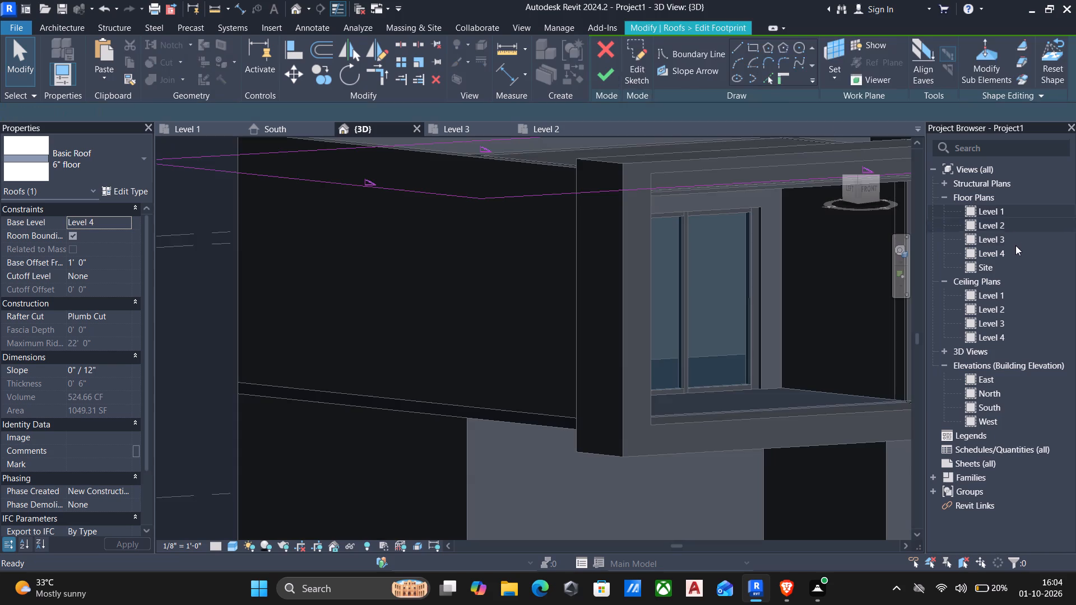
{"action": "double_click", "coordinate": [991, 242]}
{"action": "scroll", "coordinate": [275, 364], "scroll_direction": "down", "scroll_amount": 5}
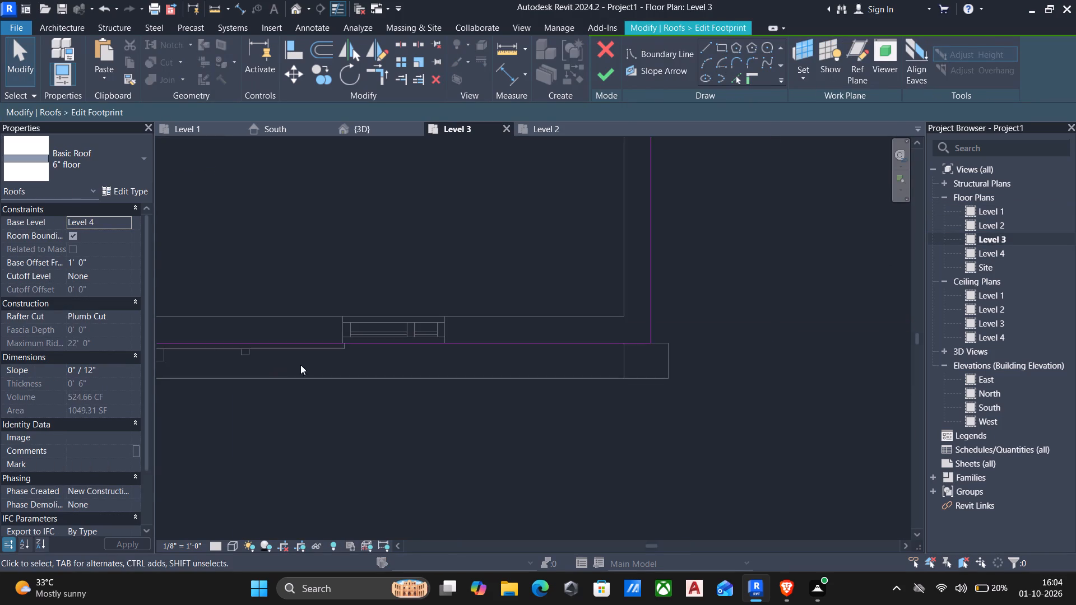
{"action": "scroll", "coordinate": [300, 365], "scroll_direction": "down", "scroll_amount": 6}
{"action": "scroll", "coordinate": [422, 299], "scroll_direction": "down", "scroll_amount": 5}
{"action": "middle_click_drag", "start_coordinate": [420, 245], "coordinate": [486, 303]}
{"action": "scroll", "coordinate": [489, 306], "scroll_direction": "down", "scroll_amount": 2}
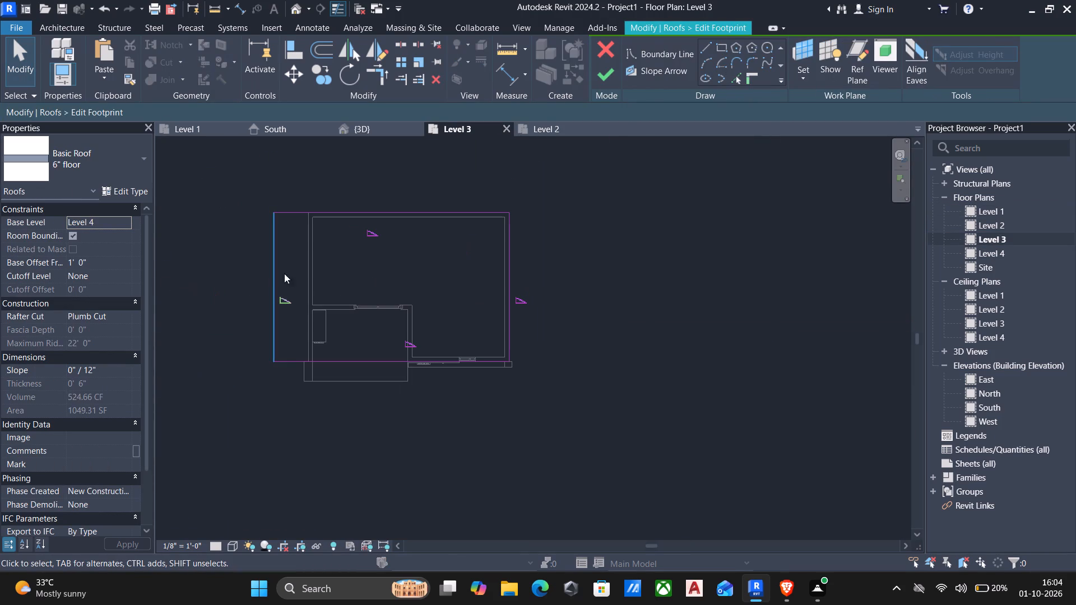
{"action": "type", "text": "al"}
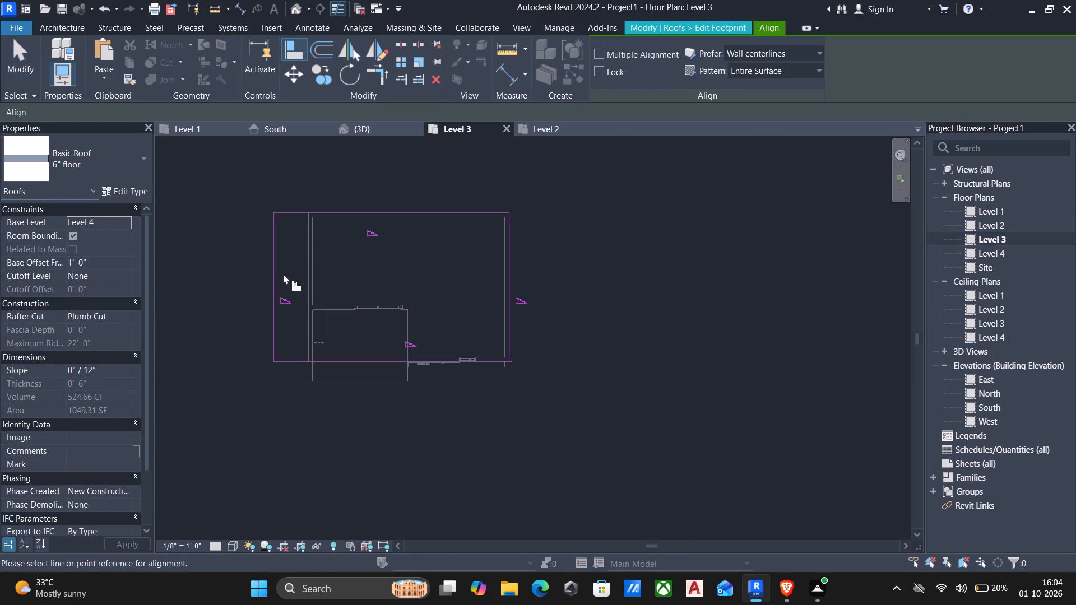
{"action": "left_click", "coordinate": [306, 274]}
{"action": "left_click", "coordinate": [274, 273]}
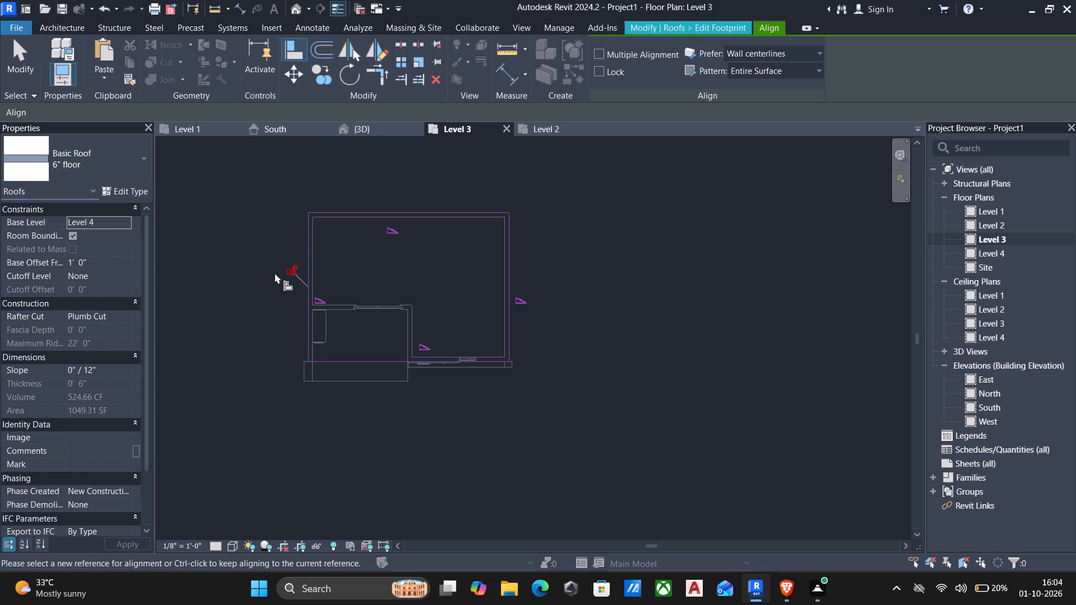
{"action": "key", "text": "Escape"}
{"action": "left_click", "coordinate": [694, 26]}
{"action": "left_click", "coordinate": [607, 76]}
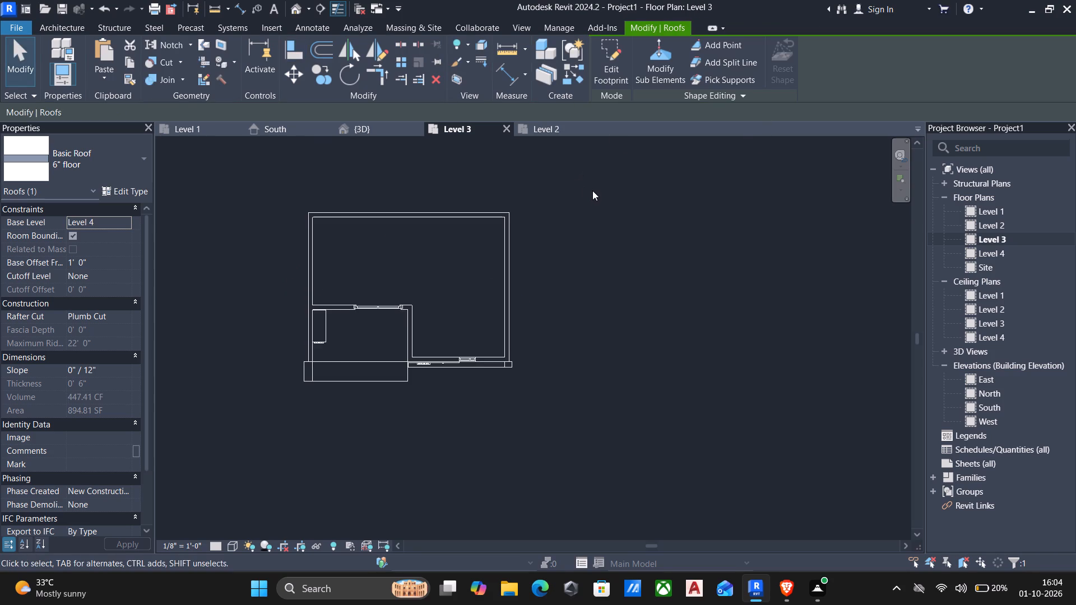
Examine the edited roof slabs and the whole building in plan and from several 3D angles.
{"action": "scroll", "coordinate": [583, 192], "scroll_direction": "down", "scroll_amount": 2}
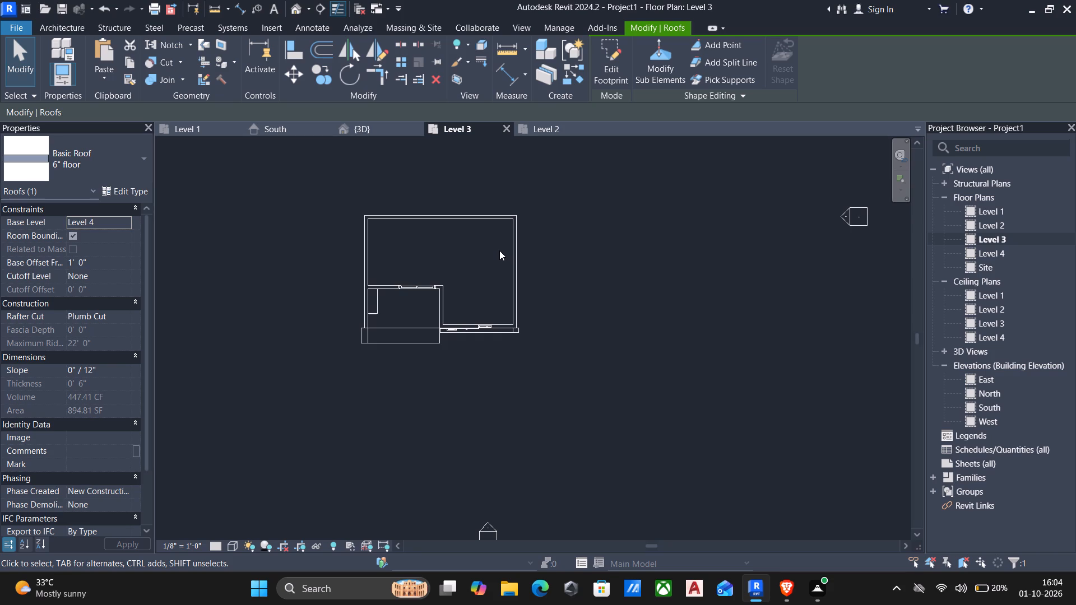
{"action": "scroll", "coordinate": [470, 263], "scroll_direction": "down", "scroll_amount": 1}
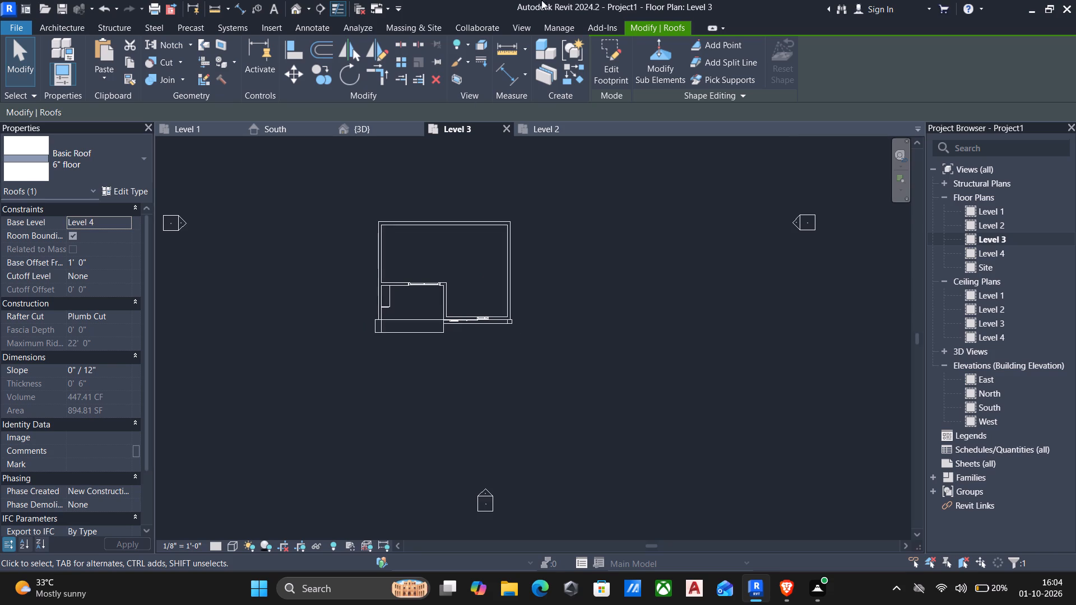
{"action": "scroll", "coordinate": [554, 190], "scroll_direction": "down", "scroll_amount": 2}
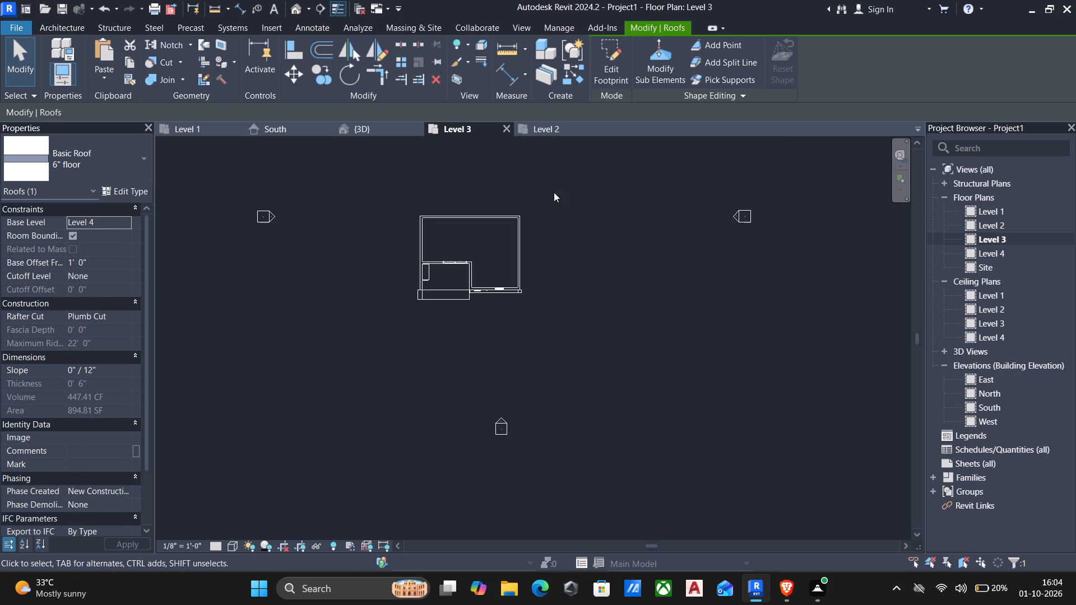
{"action": "middle_click_drag", "start_coordinate": [555, 192], "coordinate": [524, 182], "text": "shift"}
{"action": "scroll", "coordinate": [561, 208], "scroll_direction": "down", "scroll_amount": 2}
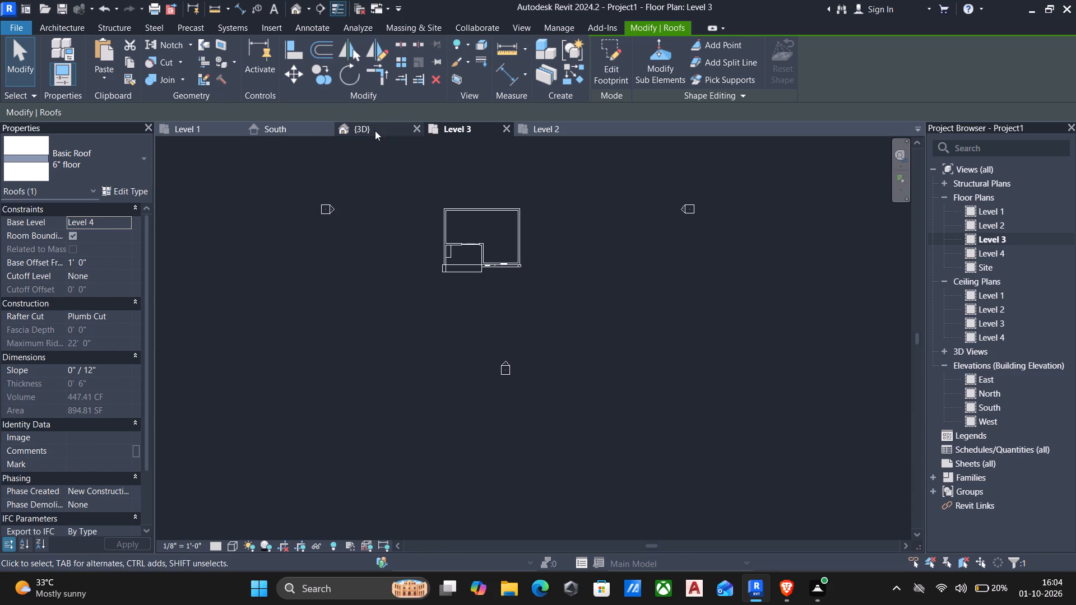
{"action": "left_click", "coordinate": [374, 127]}
{"action": "scroll", "coordinate": [446, 219], "scroll_direction": "down", "scroll_amount": 6}
{"action": "middle_click_drag", "start_coordinate": [528, 224], "coordinate": [520, 226], "text": "shift"}
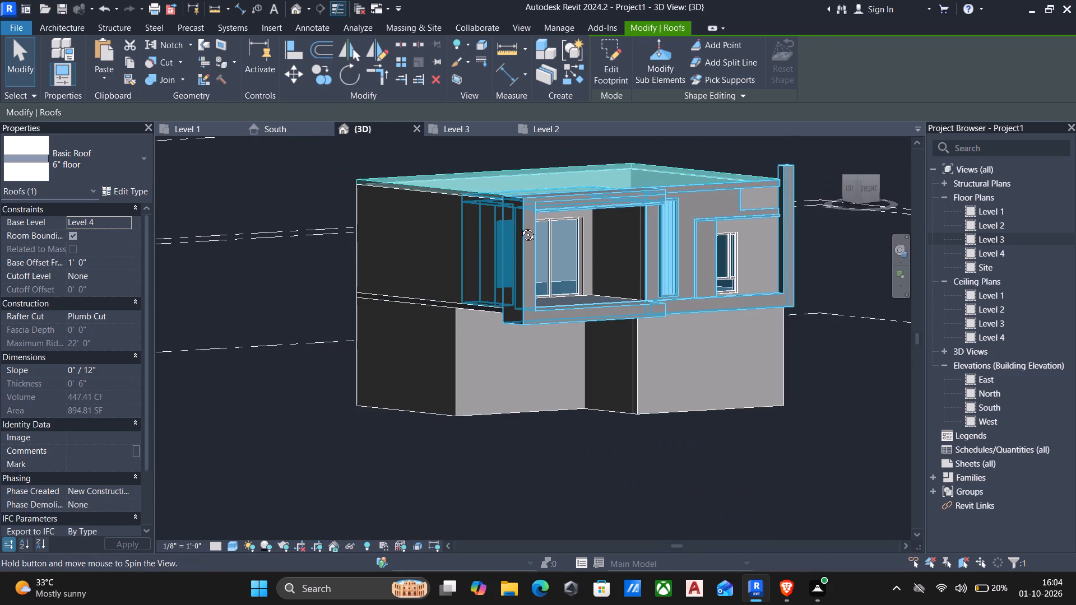
{"action": "middle_click_drag", "start_coordinate": [520, 226], "coordinate": [430, 248], "text": "shift"}
{"action": "middle_click_drag", "start_coordinate": [477, 248], "coordinate": [532, 227]}
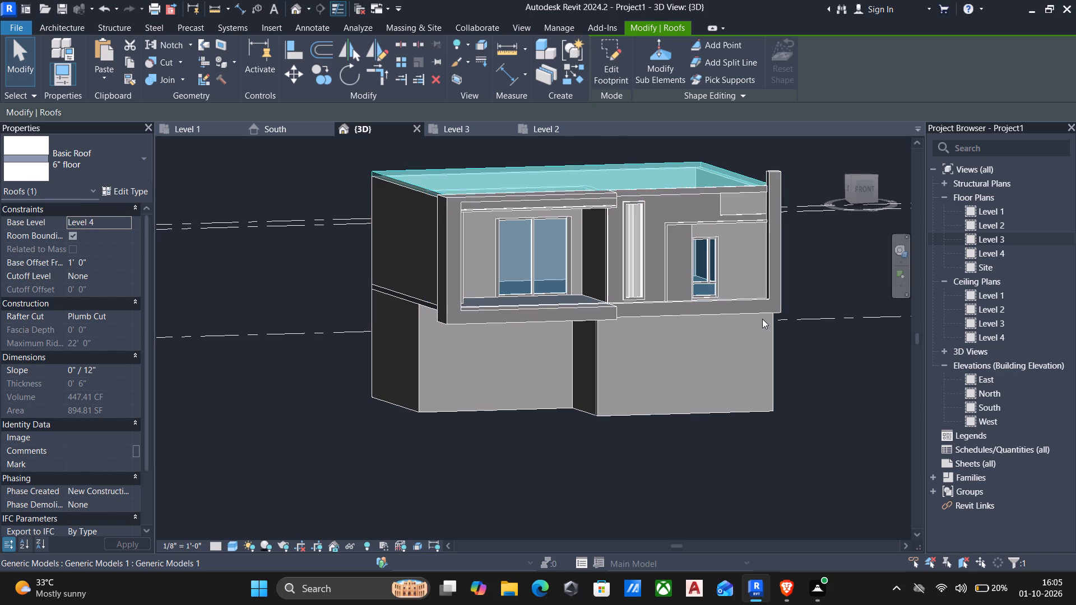
{"action": "scroll", "coordinate": [758, 328], "scroll_direction": "down", "scroll_amount": 2}
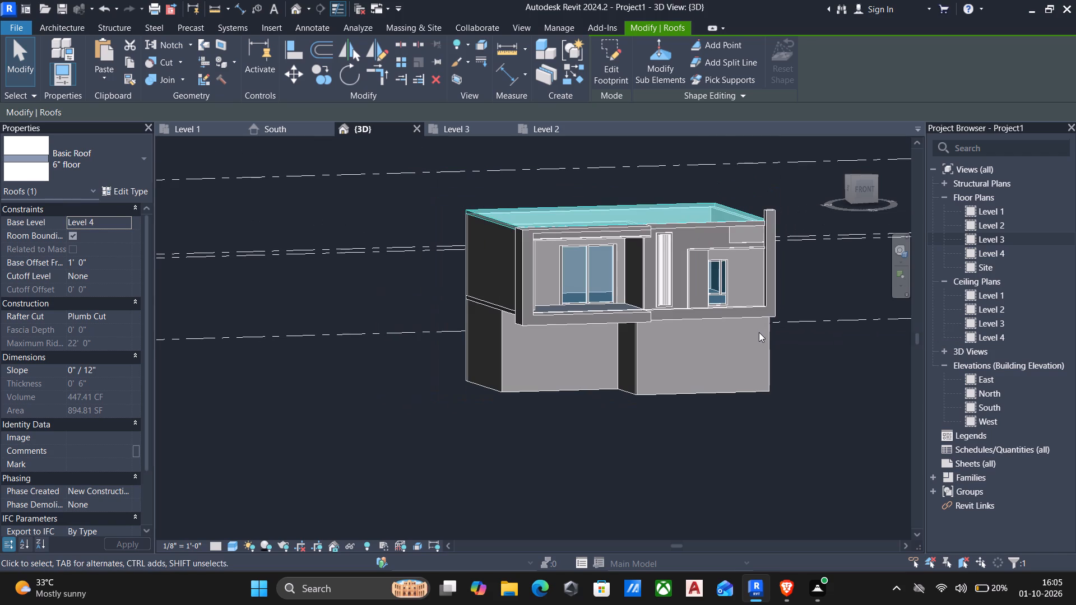
{"action": "middle_click_drag", "start_coordinate": [801, 359], "coordinate": [749, 383], "text": "shift"}
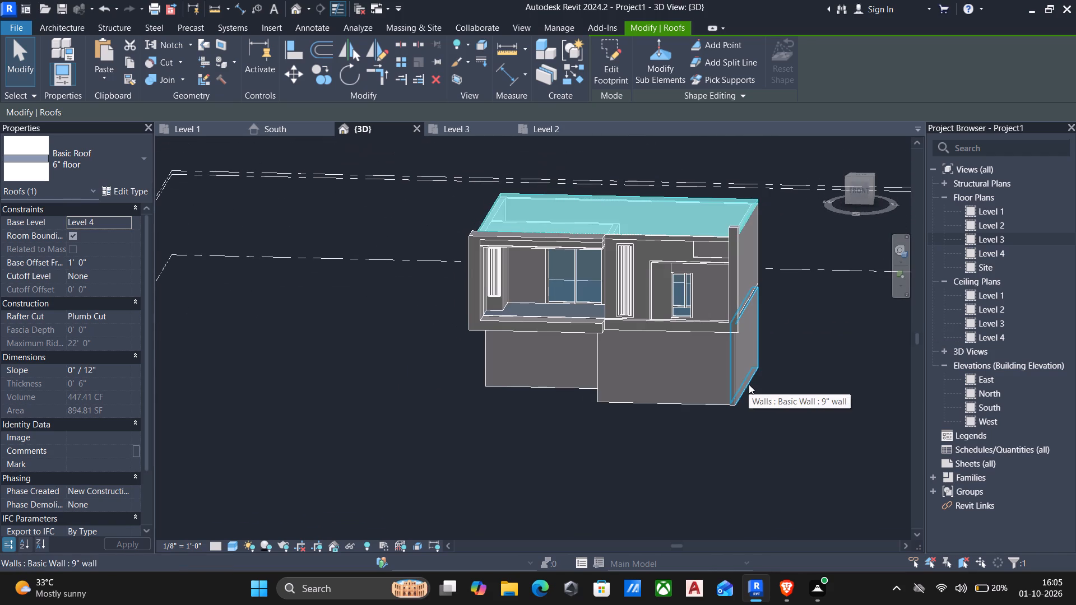
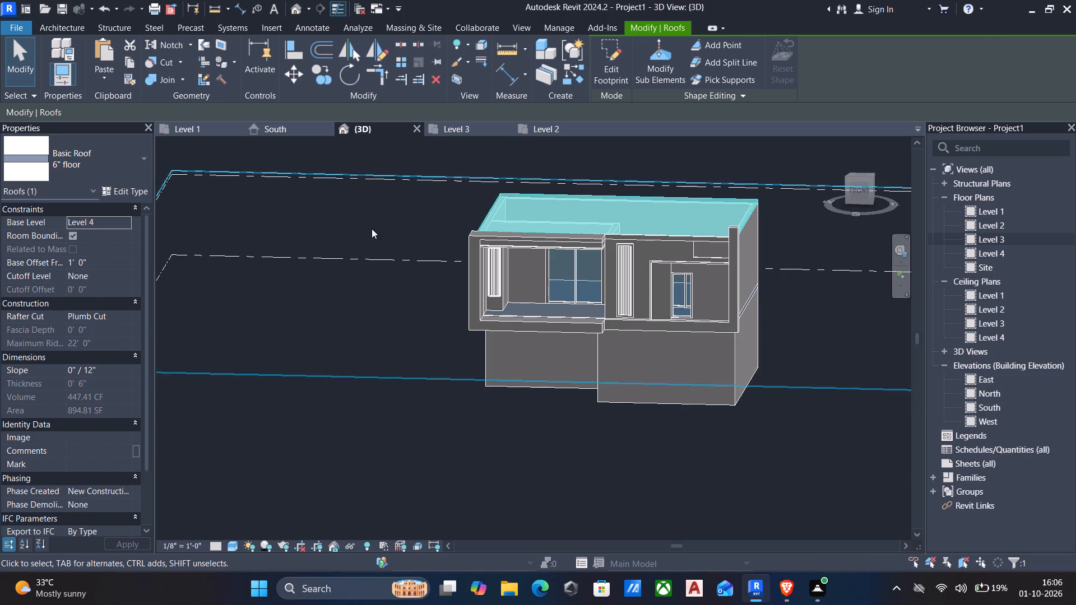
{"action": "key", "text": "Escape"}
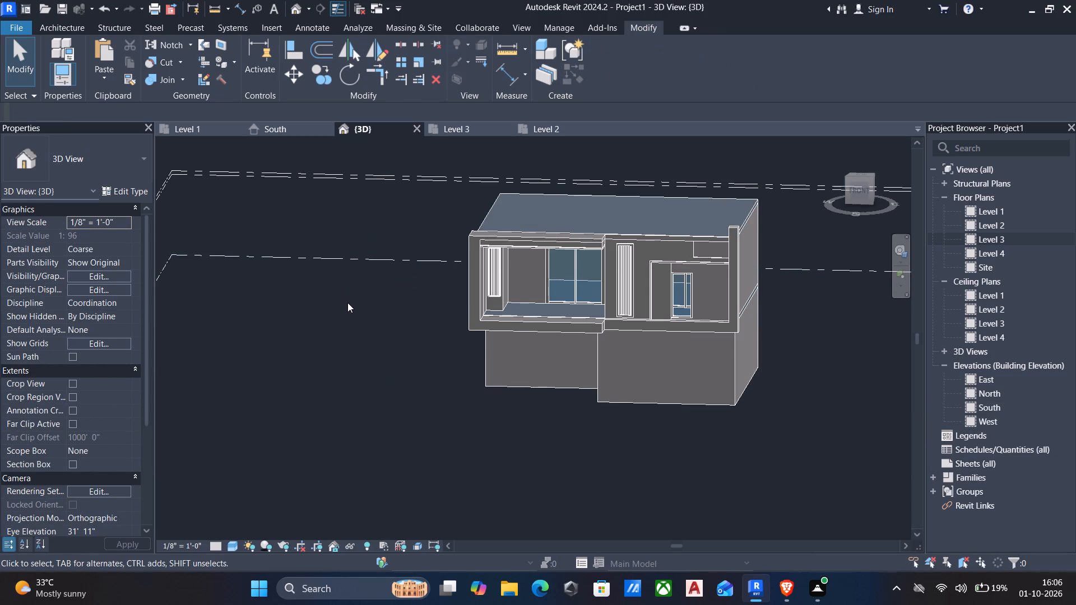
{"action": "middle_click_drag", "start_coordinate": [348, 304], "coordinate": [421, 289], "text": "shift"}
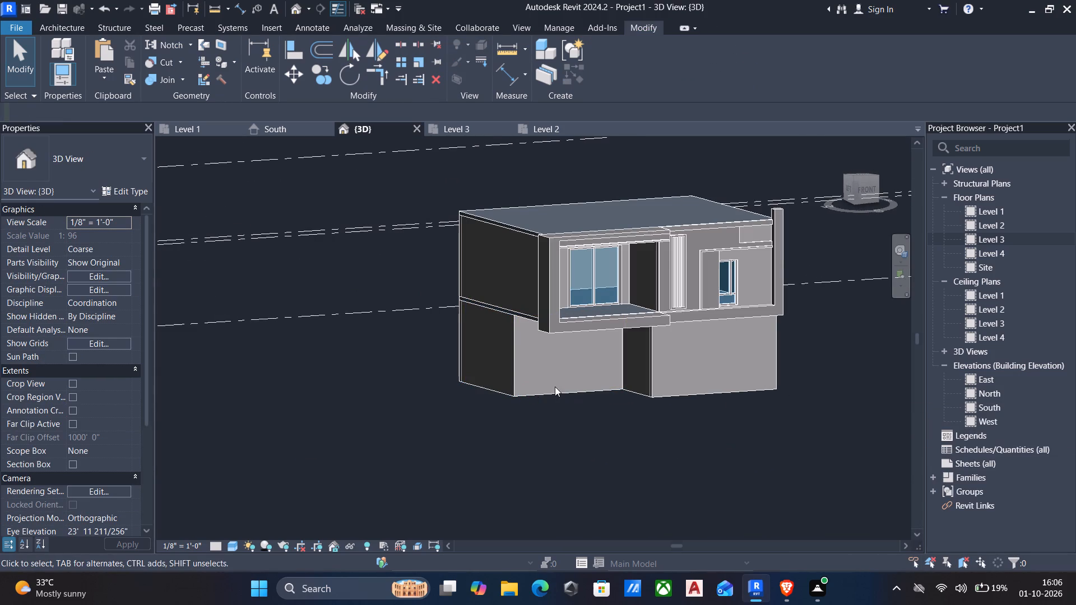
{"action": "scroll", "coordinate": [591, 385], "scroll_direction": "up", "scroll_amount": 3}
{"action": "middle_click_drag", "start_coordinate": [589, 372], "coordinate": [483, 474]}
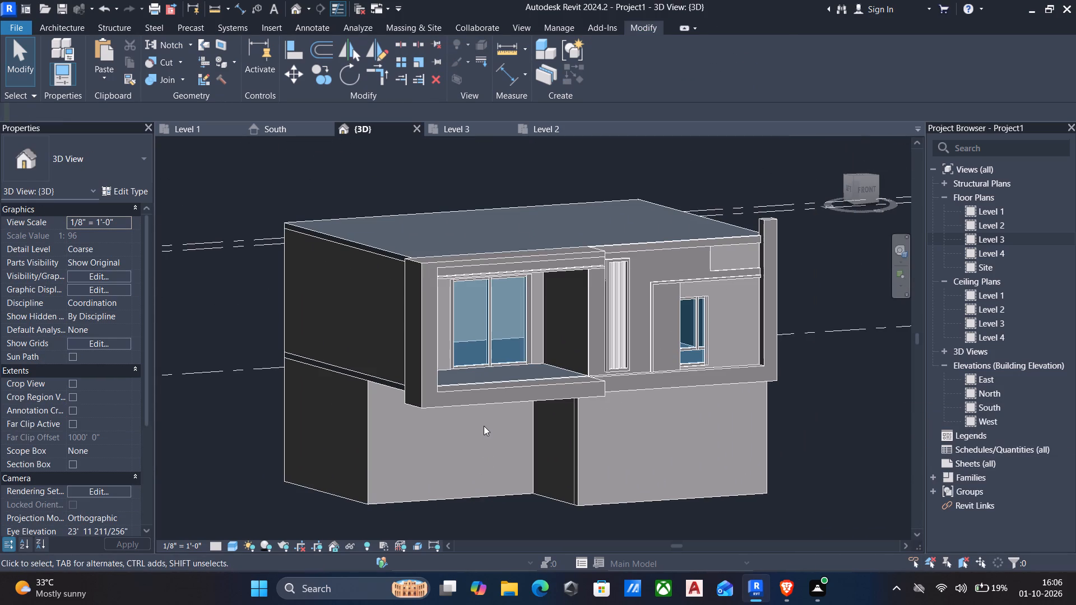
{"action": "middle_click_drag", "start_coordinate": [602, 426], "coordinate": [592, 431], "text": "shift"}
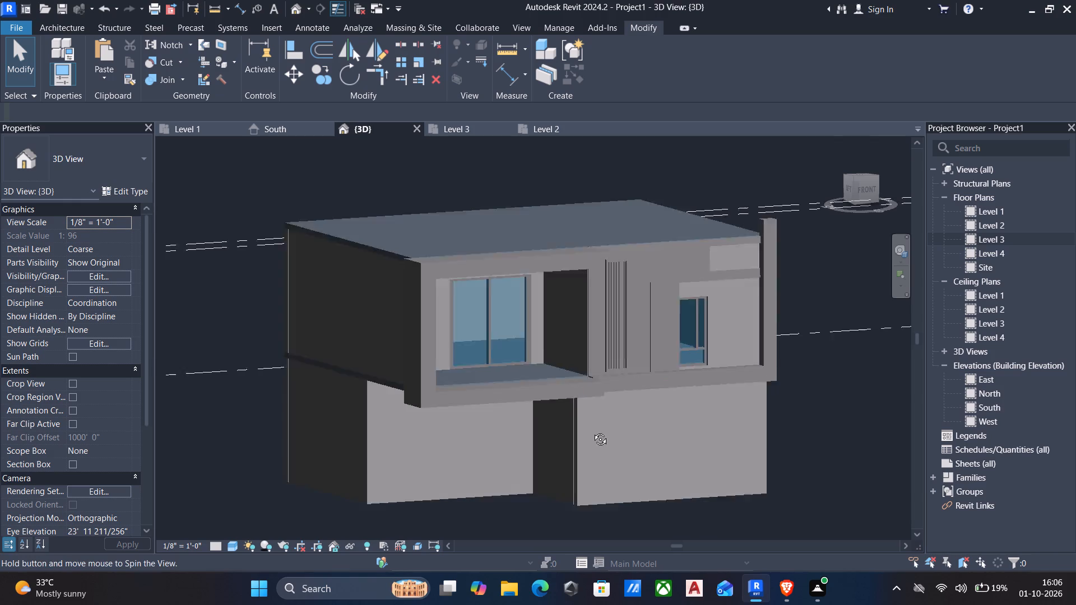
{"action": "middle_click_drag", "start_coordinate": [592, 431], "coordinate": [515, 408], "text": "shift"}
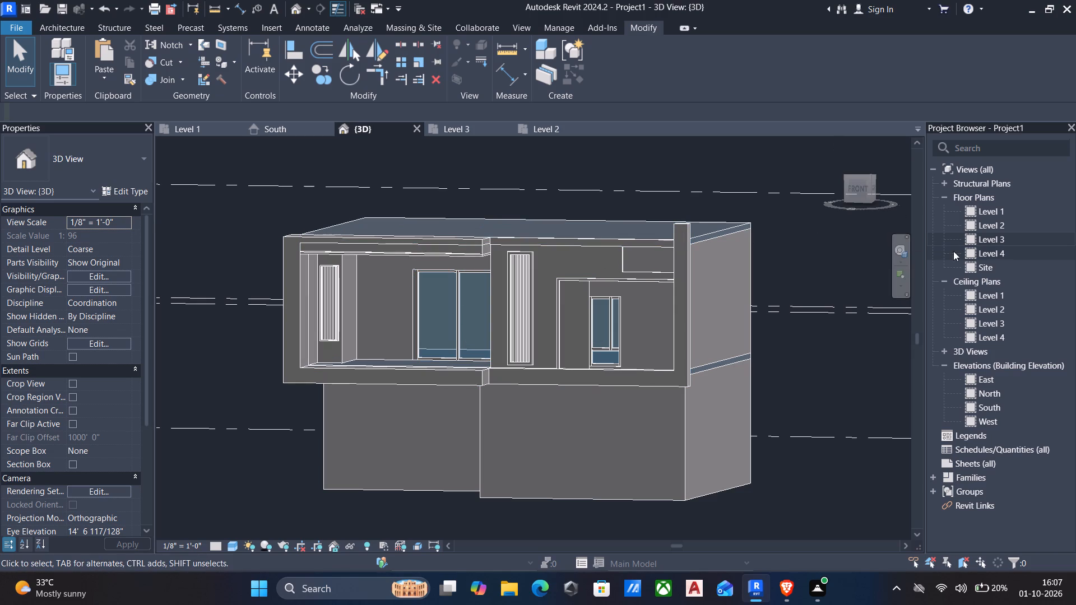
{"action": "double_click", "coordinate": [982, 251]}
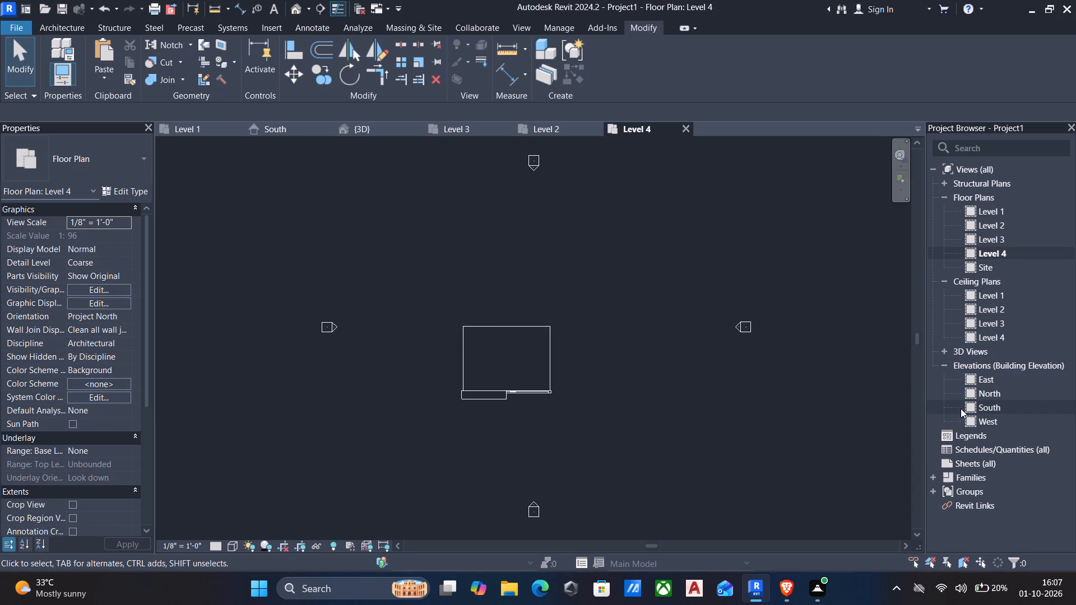
In the South elevation, add a new level across the building, offset 8' 0" above Level 4.
{"action": "double_click", "coordinate": [994, 408]}
{"action": "scroll", "coordinate": [647, 338], "scroll_direction": "down", "scroll_amount": 4}
{"action": "middle_click_drag", "start_coordinate": [618, 310], "coordinate": [669, 480]}
{"action": "scroll", "coordinate": [669, 480], "scroll_direction": "down", "scroll_amount": 4}
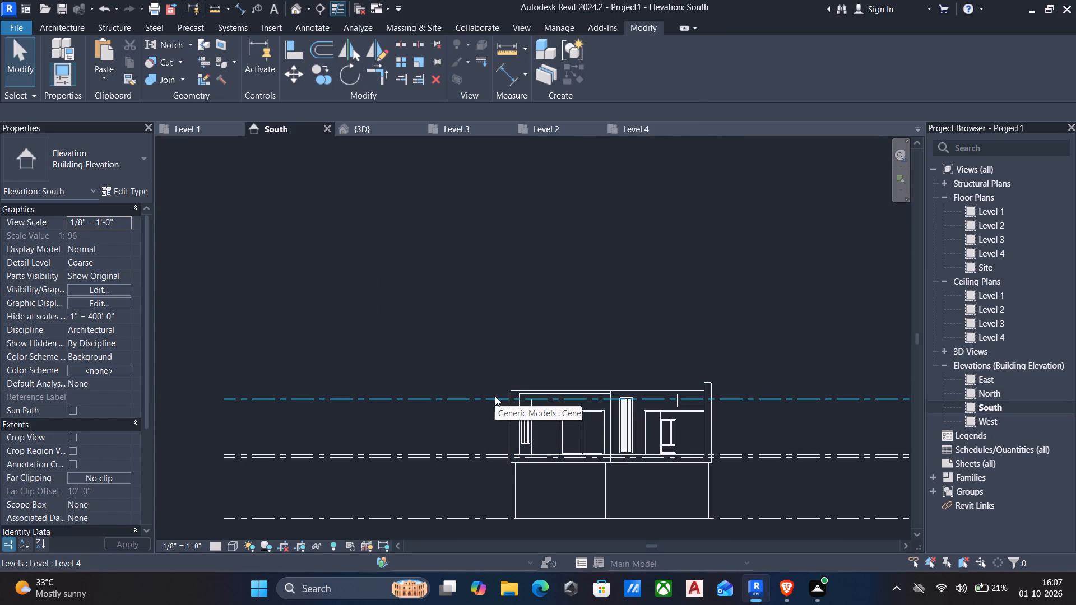
{"action": "left_click", "coordinate": [495, 396]}
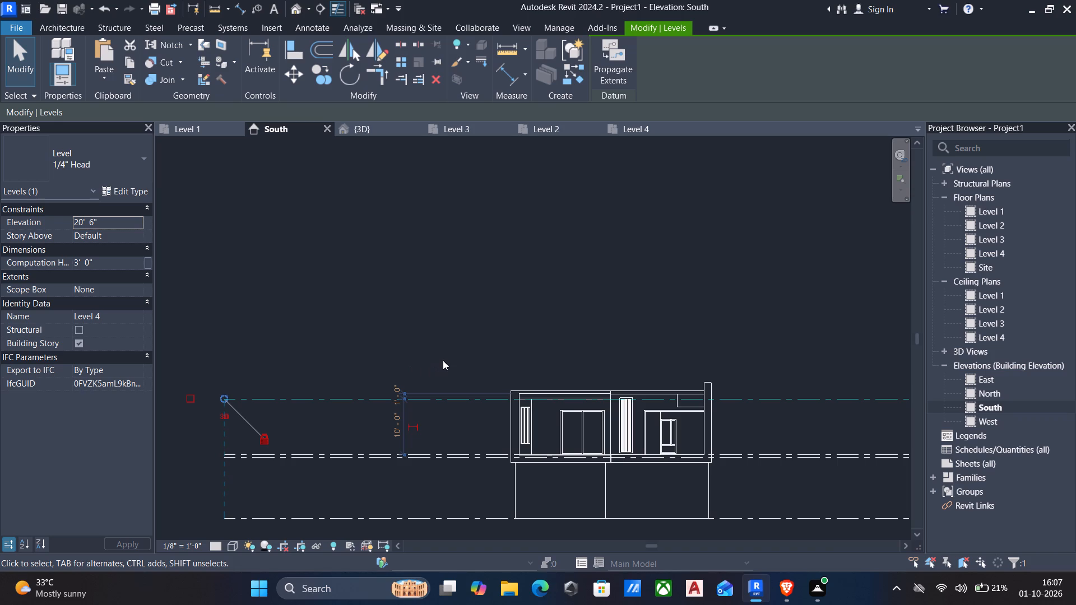
{"action": "type", "text": "ll"}
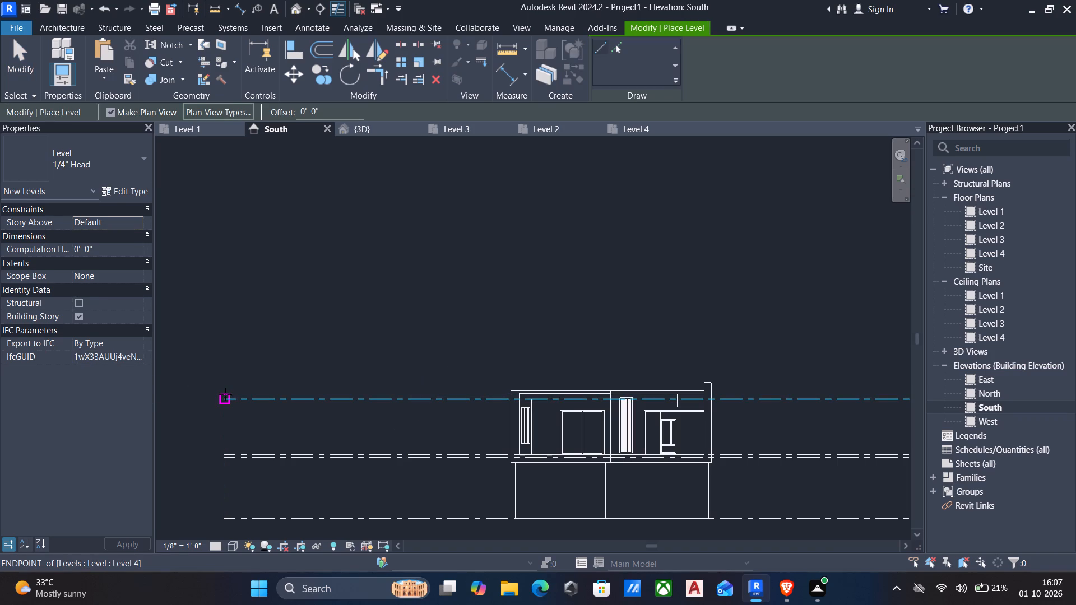
{"action": "left_click", "coordinate": [225, 394]}
{"action": "key", "text": "Escape"}
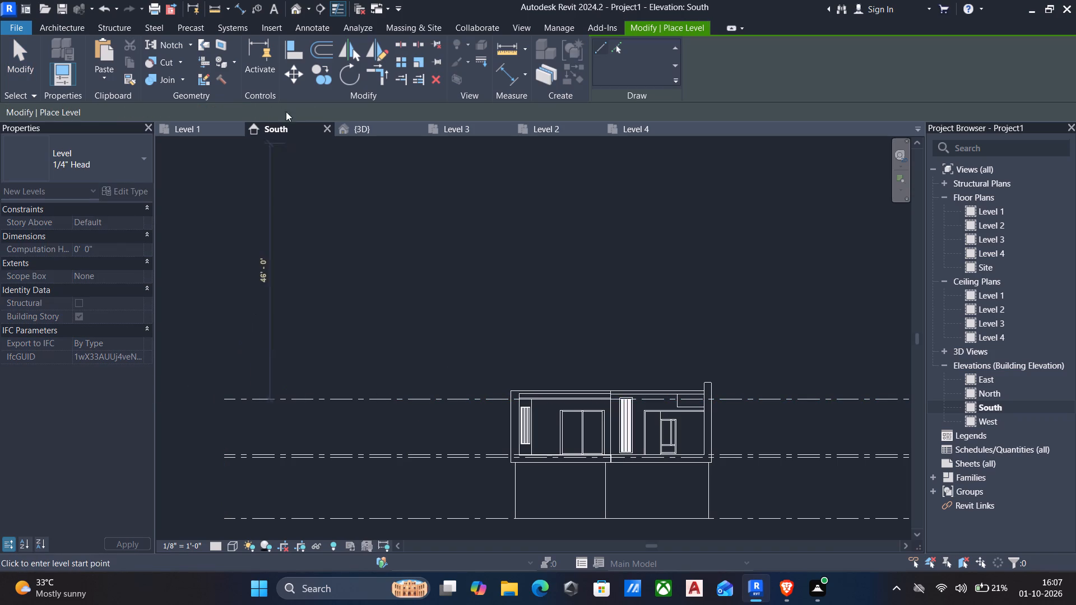
{"action": "left_click_drag", "start_coordinate": [333, 109], "coordinate": [84, 107]}
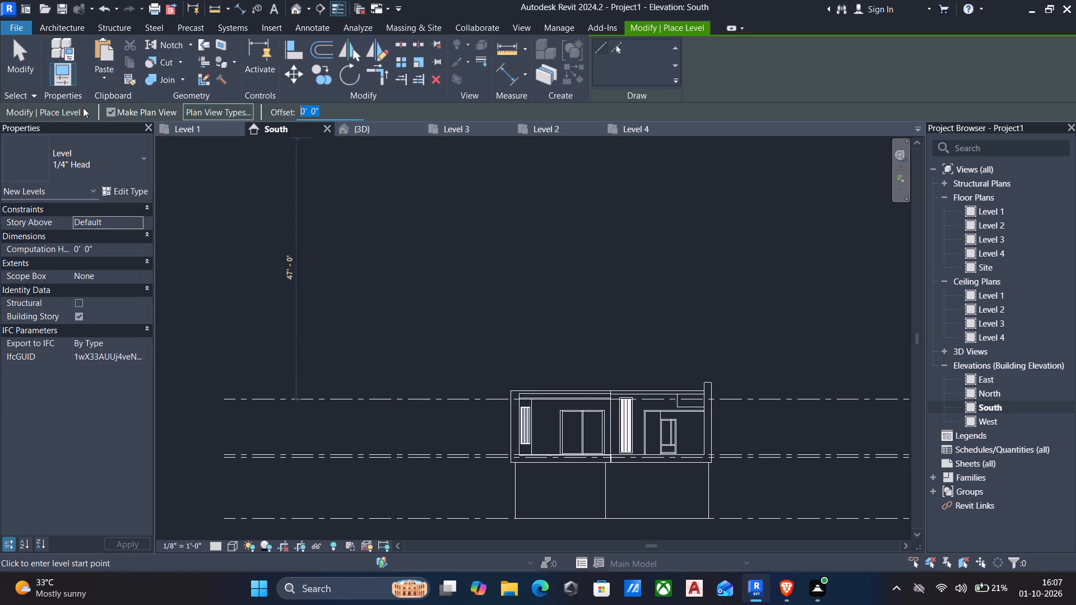
{"action": "key", "text": "8"}
{"action": "key", "text": "apostrophe"}
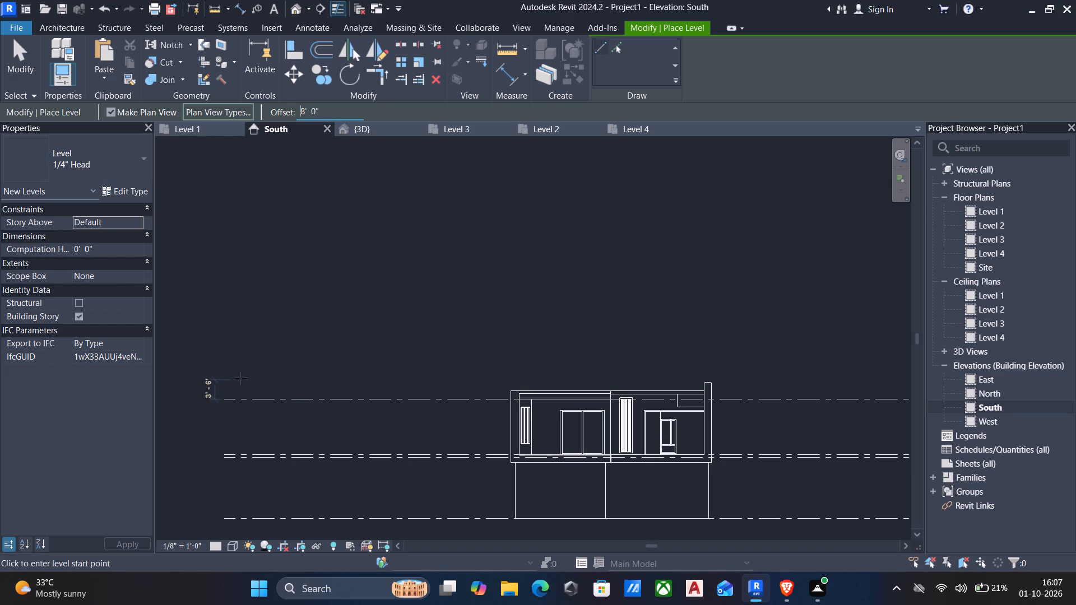
{"action": "left_click", "coordinate": [230, 396]}
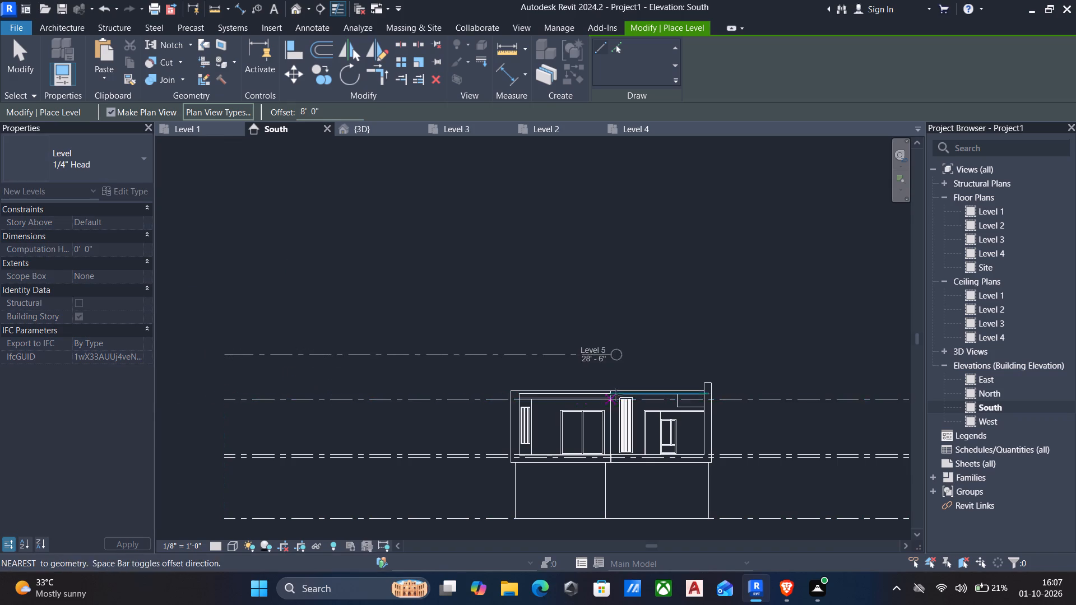
{"action": "middle_click_drag", "start_coordinate": [616, 394], "coordinate": [462, 361]}
{"action": "scroll", "coordinate": [465, 364], "scroll_direction": "down", "scroll_amount": 2}
{"action": "middle_click_drag", "start_coordinate": [747, 362], "coordinate": [718, 369]}
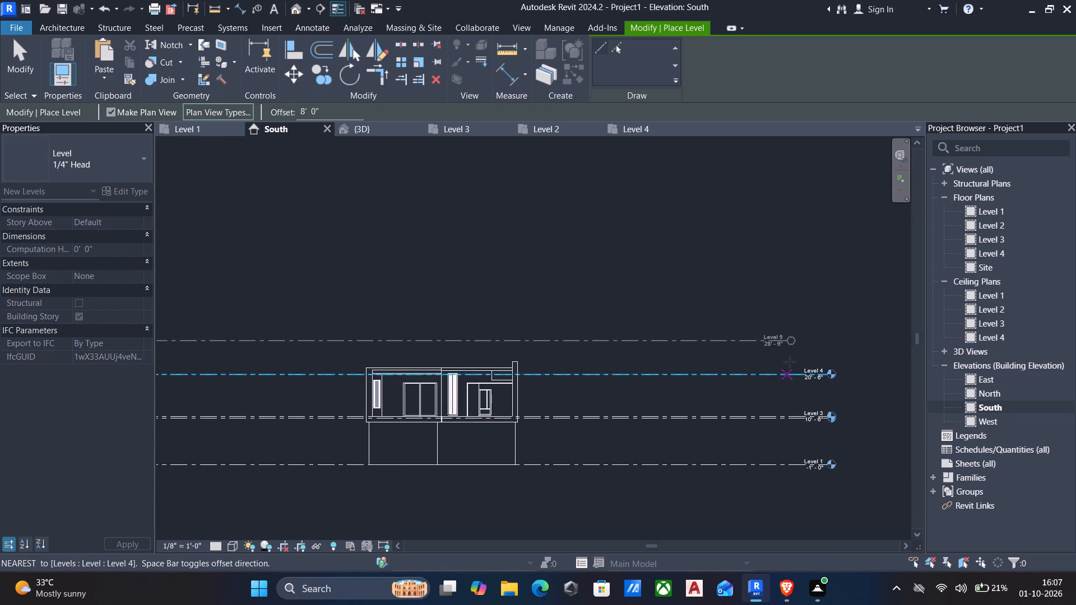
{"action": "left_click", "coordinate": [829, 361]}
{"action": "key", "text": "Escape"}
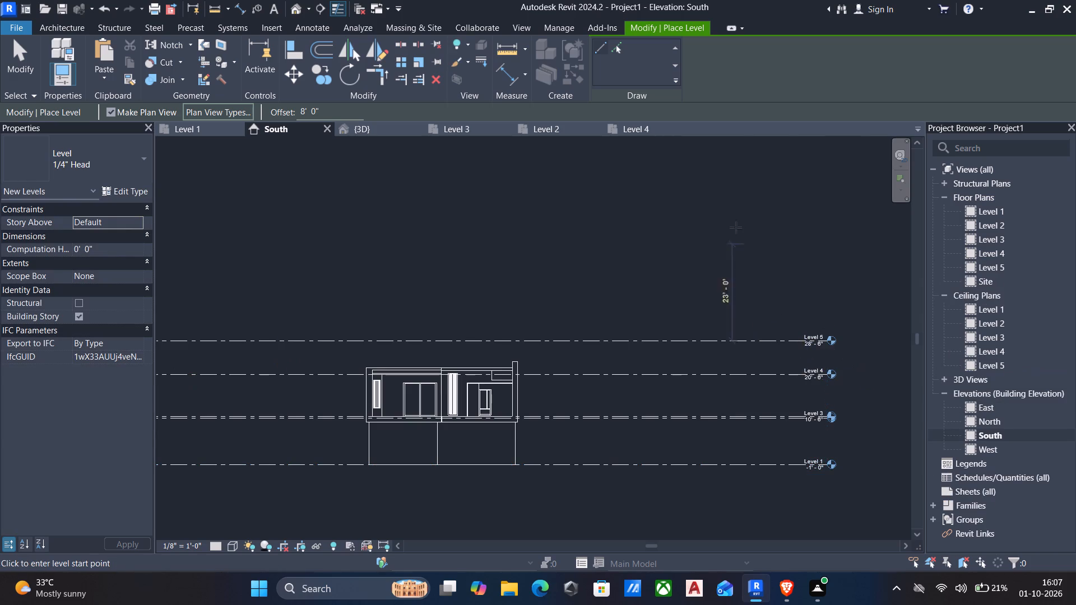
{"action": "key", "text": "Escape"}
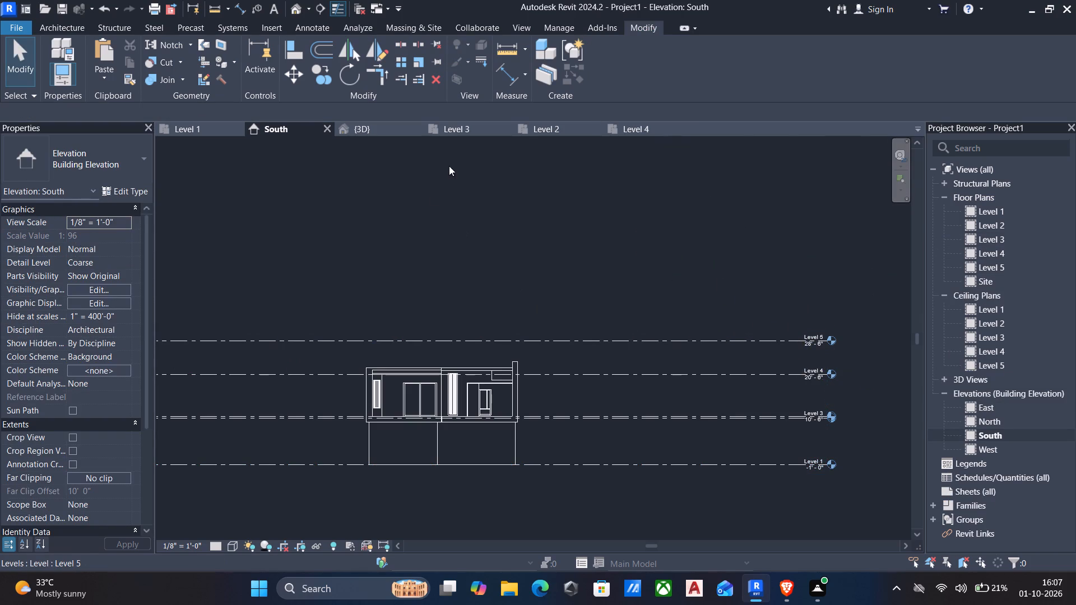
Examine the top roof slab, side walls and front facade in 3D from several angles.
{"action": "left_click", "coordinate": [367, 122]}
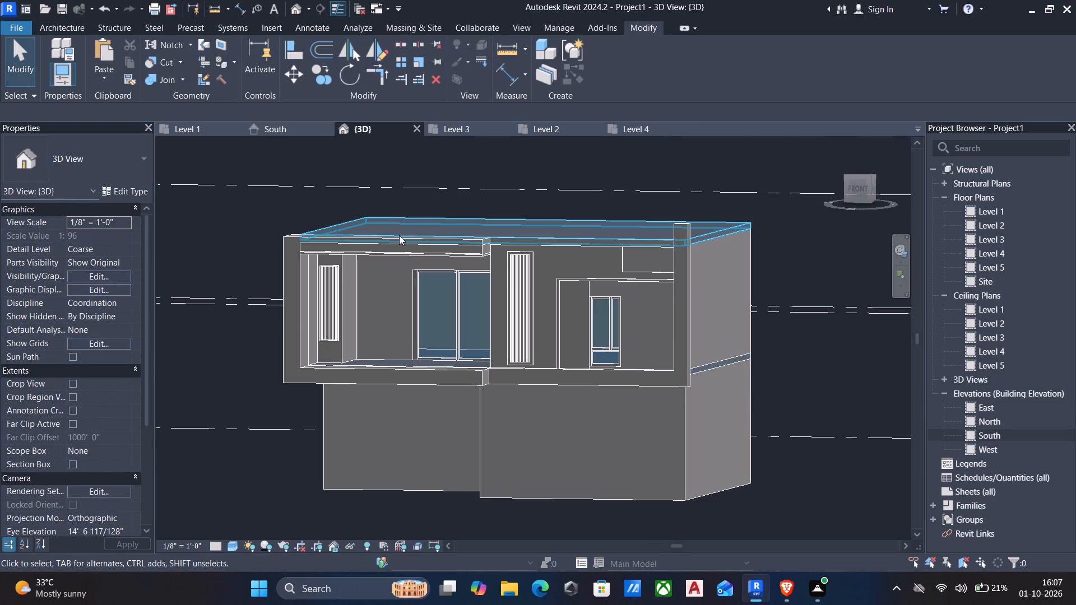
{"action": "middle_click_drag", "start_coordinate": [408, 253], "coordinate": [287, 281], "text": "shift"}
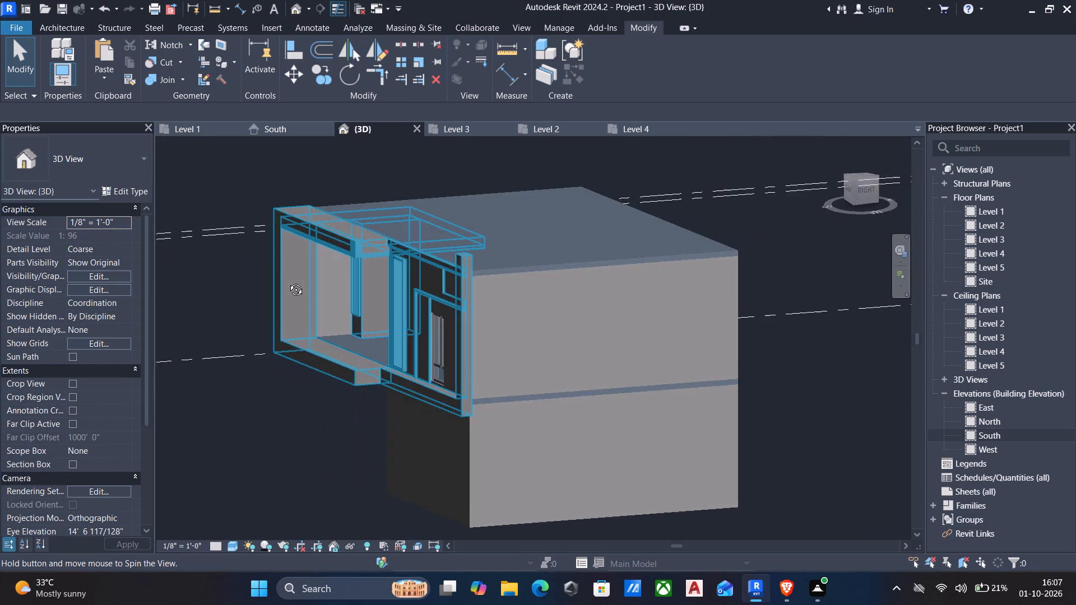
{"action": "middle_click_drag", "start_coordinate": [287, 281], "coordinate": [513, 266], "text": "shift"}
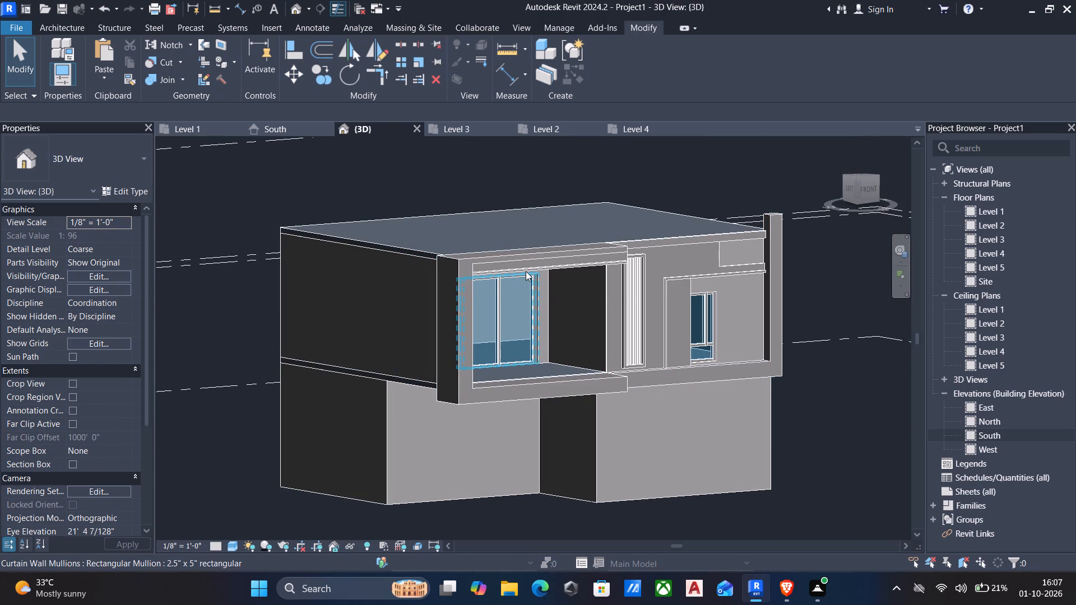
{"action": "middle_click_drag", "start_coordinate": [528, 260], "coordinate": [522, 314]}
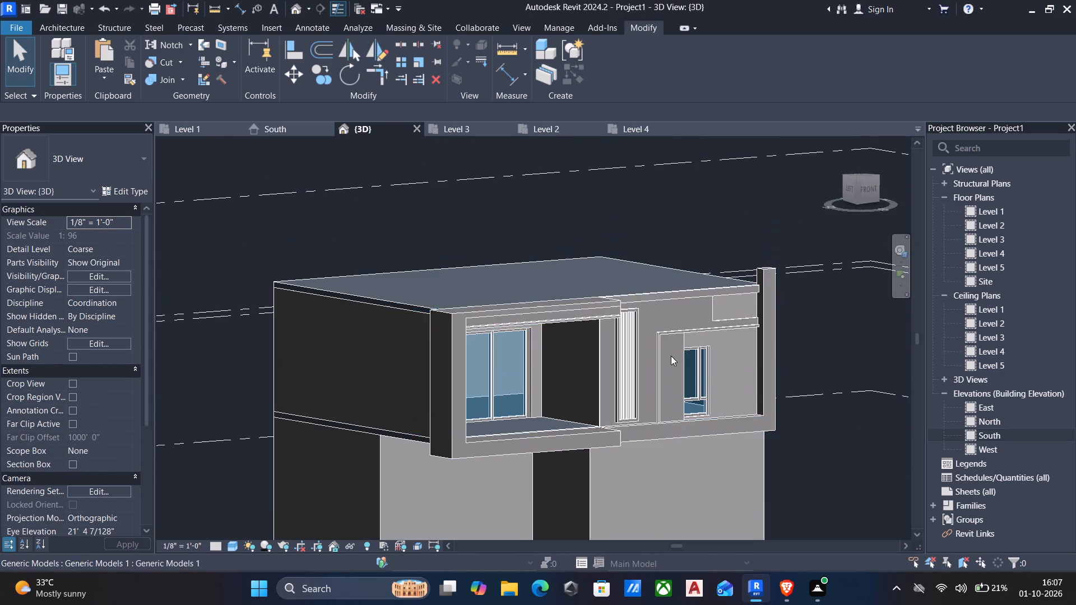
{"action": "middle_click_drag", "start_coordinate": [500, 369], "coordinate": [346, 436], "text": "shift"}
{"action": "middle_click_drag", "start_coordinate": [642, 367], "coordinate": [634, 351]}
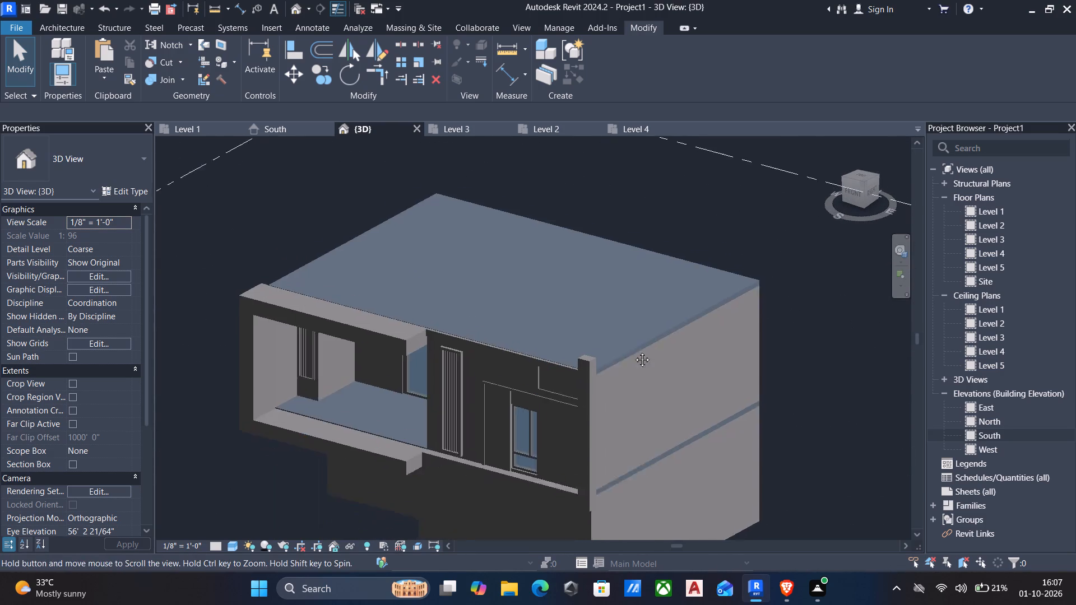
{"action": "middle_click_drag", "start_coordinate": [634, 351], "coordinate": [629, 325]}
In the Level 4 floor plan, start a wall using the Basic Wall type 9" wall.
{"action": "double_click", "coordinate": [993, 258]}
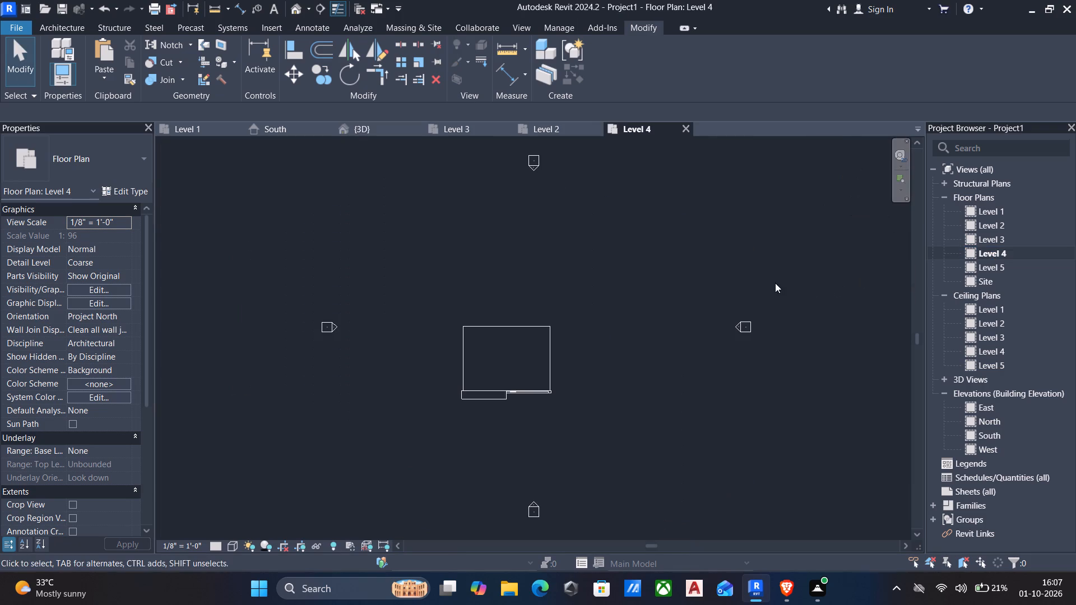
{"action": "type", "text": "wa"}
{"action": "scroll", "coordinate": [595, 399], "scroll_direction": "up", "scroll_amount": 4}
{"action": "scroll", "coordinate": [517, 363], "scroll_direction": "up", "scroll_amount": 4}
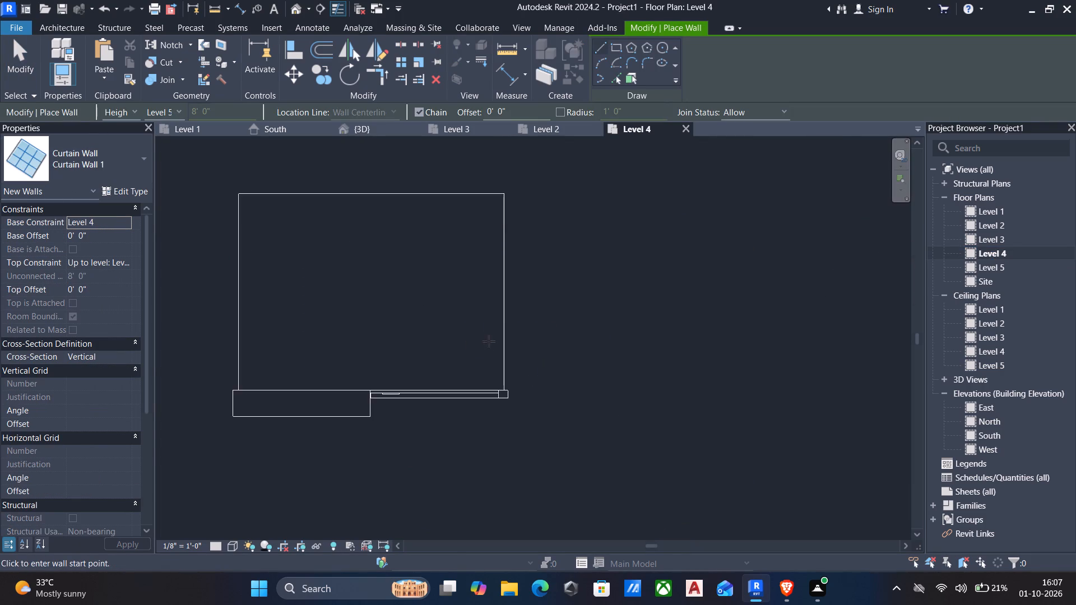
{"action": "scroll", "coordinate": [502, 315], "scroll_direction": "up", "scroll_amount": 4}
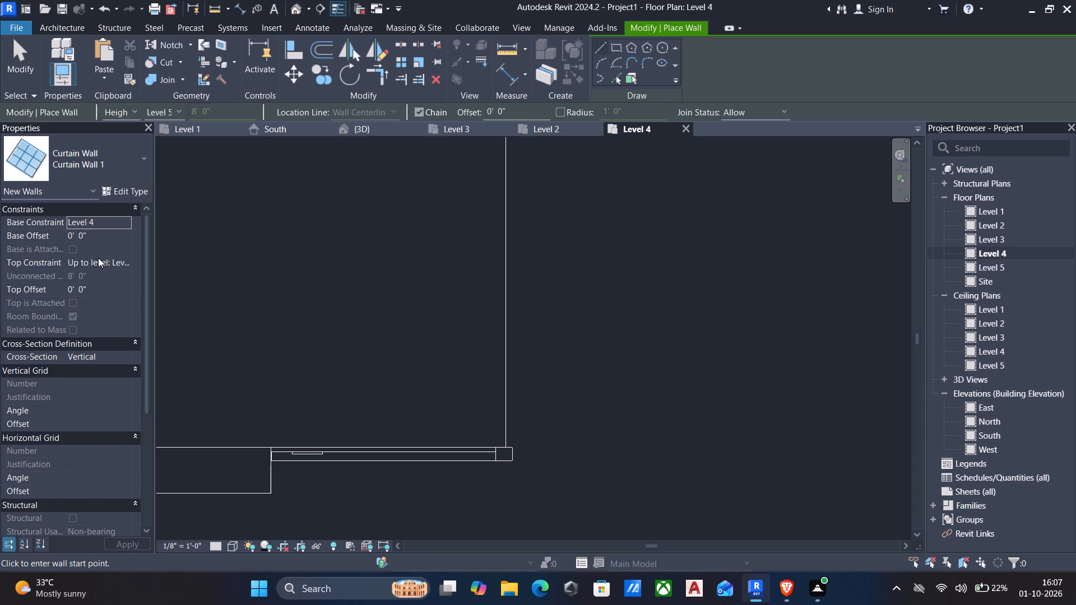
{"action": "scroll", "coordinate": [89, 410], "scroll_direction": "down", "scroll_amount": 1}
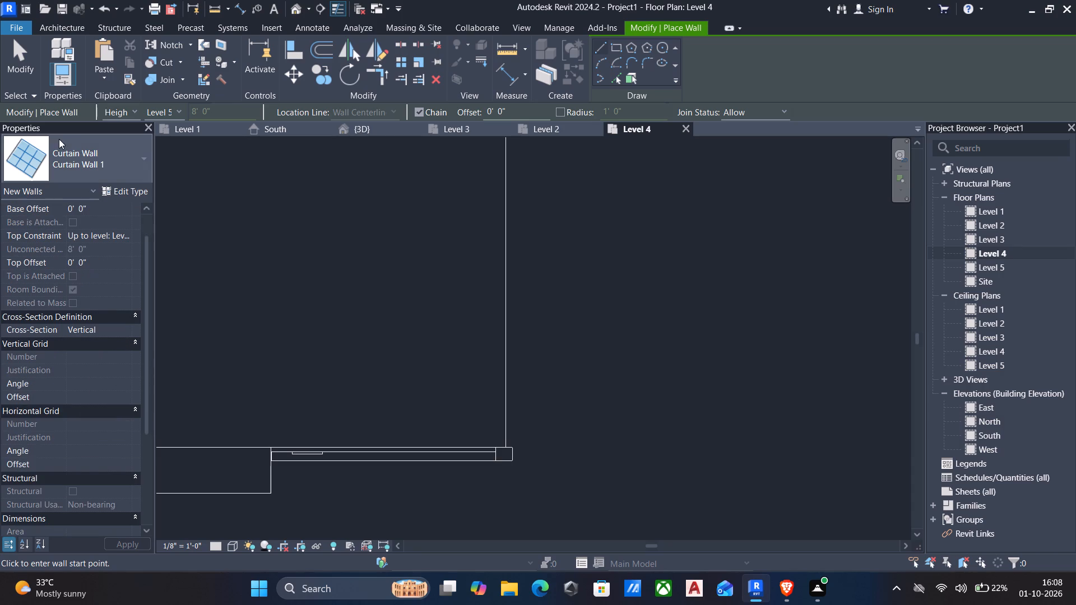
{"action": "left_click", "coordinate": [94, 157]}
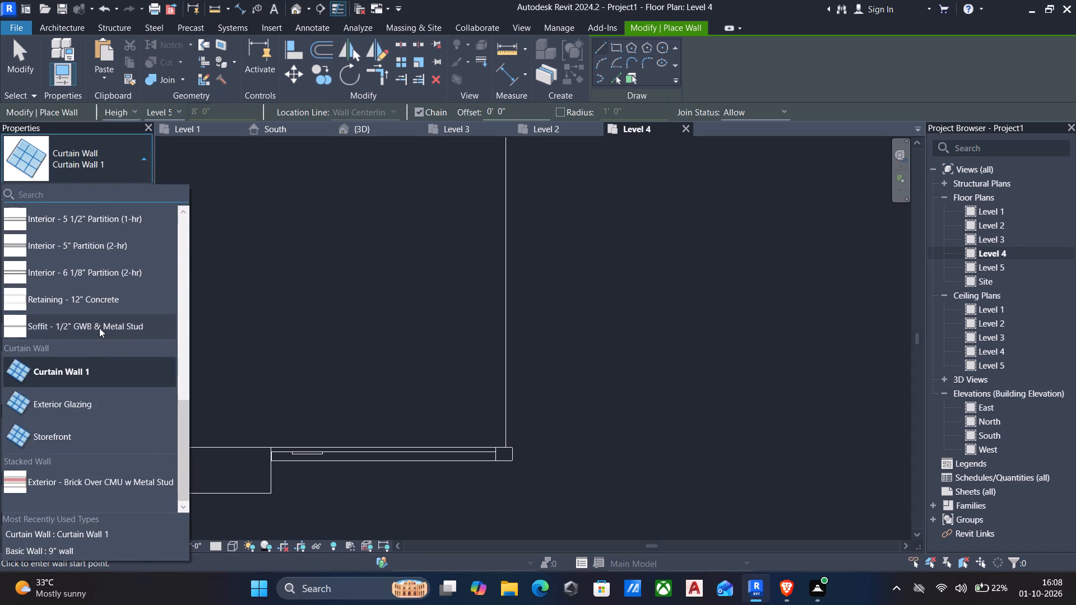
{"action": "scroll", "coordinate": [99, 328], "scroll_direction": "up", "scroll_amount": 10}
{"action": "left_click", "coordinate": [77, 238]}
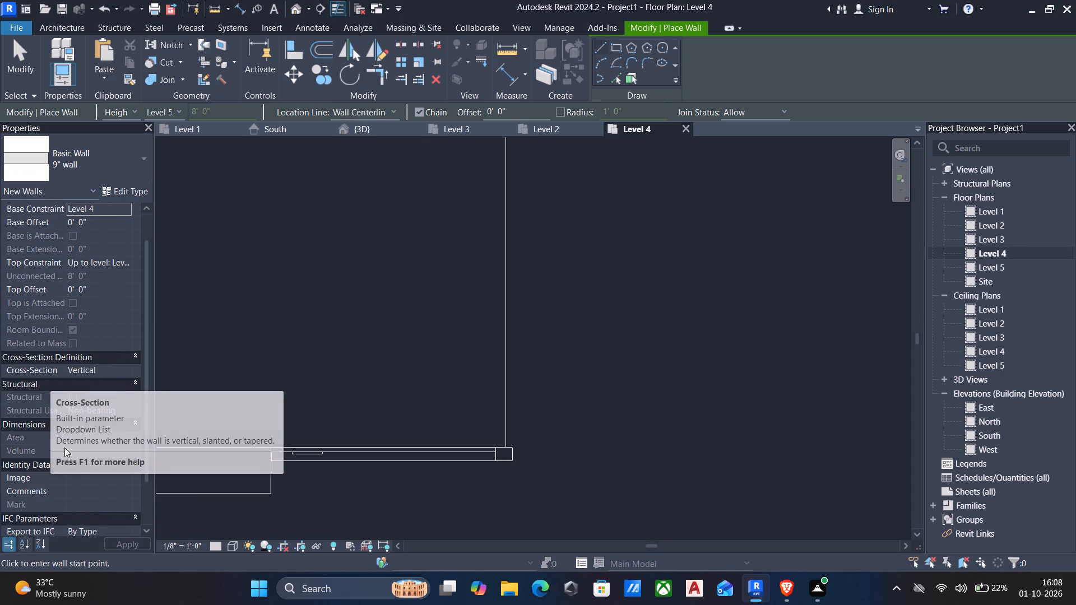
{"action": "scroll", "coordinate": [48, 445], "scroll_direction": "down", "scroll_amount": 3}
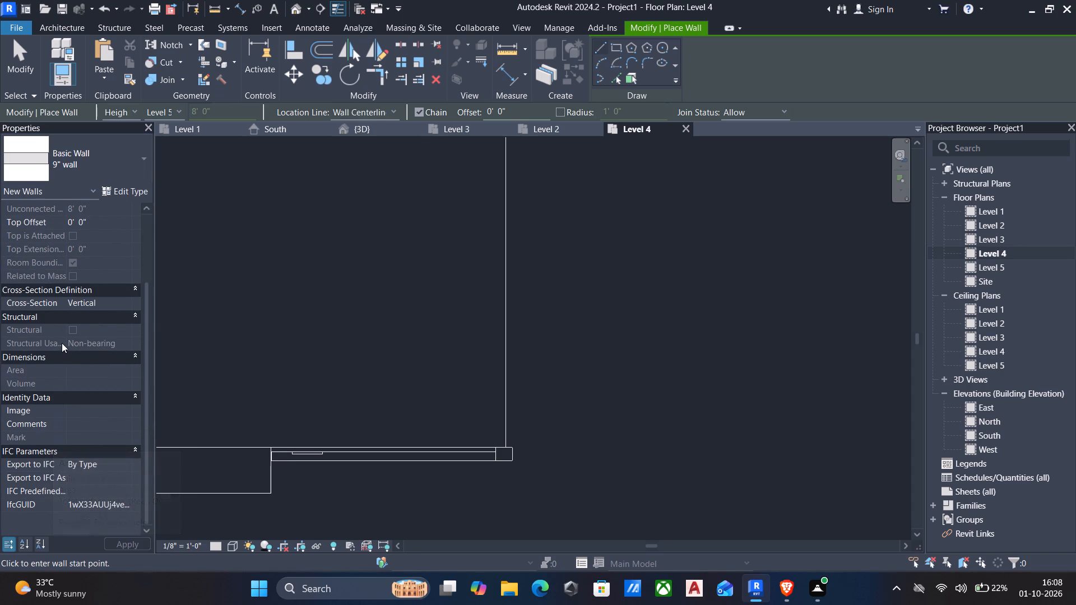
{"action": "scroll", "coordinate": [62, 341], "scroll_direction": "up", "scroll_amount": 4}
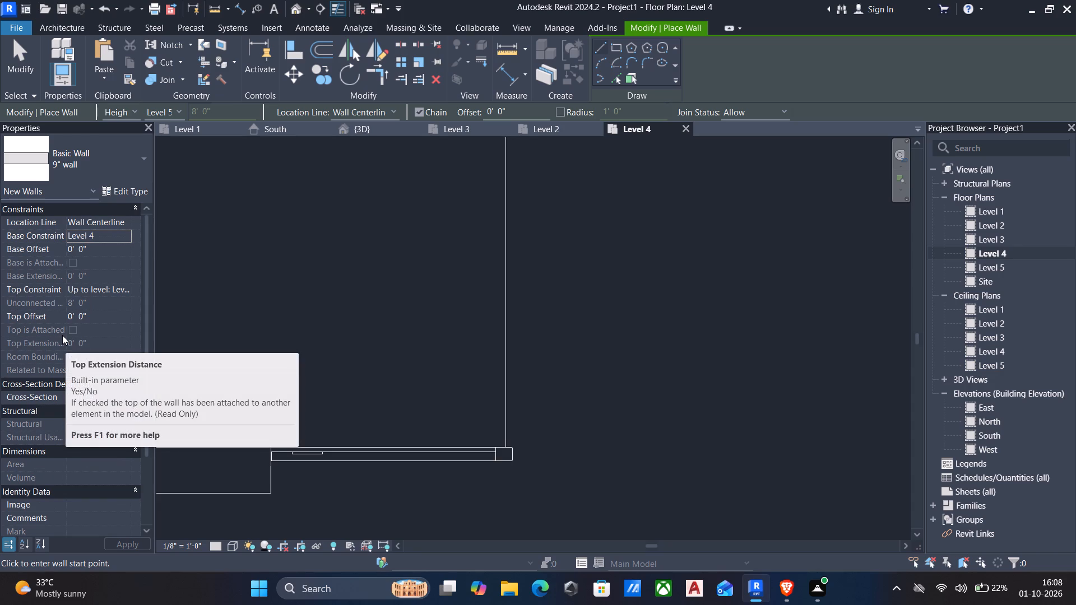
{"action": "scroll", "coordinate": [62, 335], "scroll_direction": "up", "scroll_amount": 3}
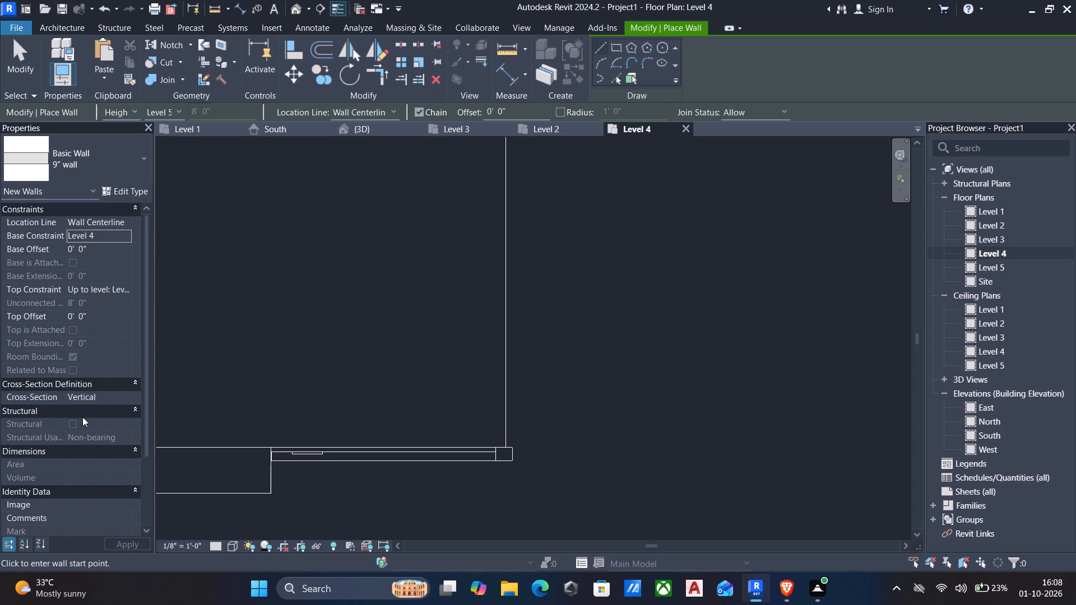
Draw a rectangle of walls about 8' 0" by 8' 0" just inside the roof's east edge, with location line Finish Face: Exterior.
{"action": "scroll", "coordinate": [488, 426], "scroll_direction": "down", "scroll_amount": 4}
{"action": "middle_click_drag", "start_coordinate": [486, 318], "coordinate": [502, 340]}
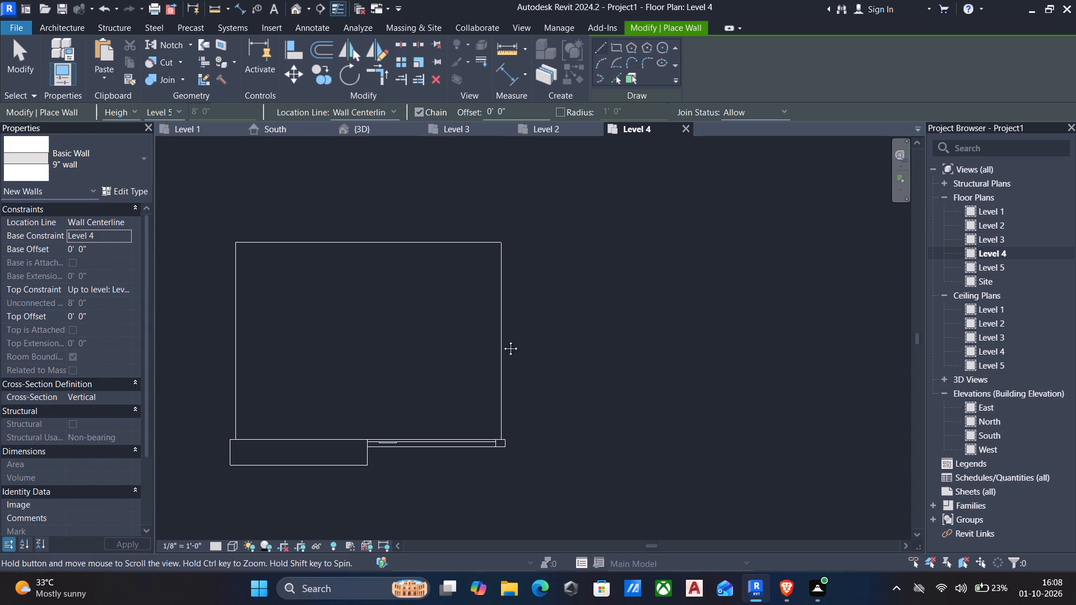
{"action": "middle_click_drag", "start_coordinate": [502, 340], "coordinate": [522, 348]}
{"action": "scroll", "coordinate": [519, 373], "scroll_direction": "up", "scroll_amount": 3}
{"action": "middle_click_drag", "start_coordinate": [523, 380], "coordinate": [540, 370]}
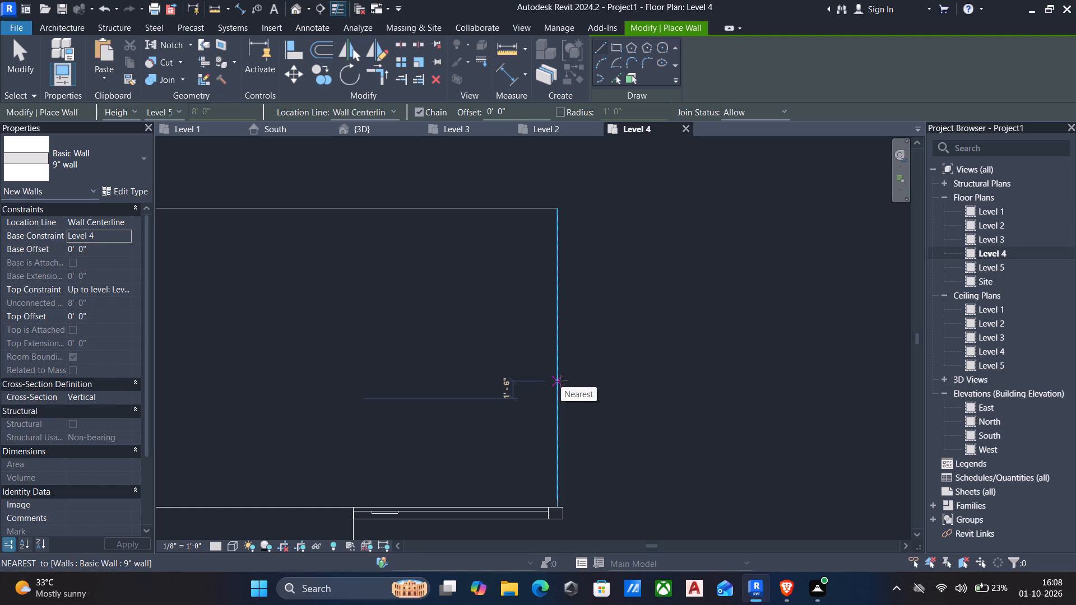
{"action": "middle_click_drag", "start_coordinate": [561, 381], "coordinate": [565, 366]}
{"action": "scroll", "coordinate": [561, 381], "scroll_direction": "up", "scroll_amount": 1}
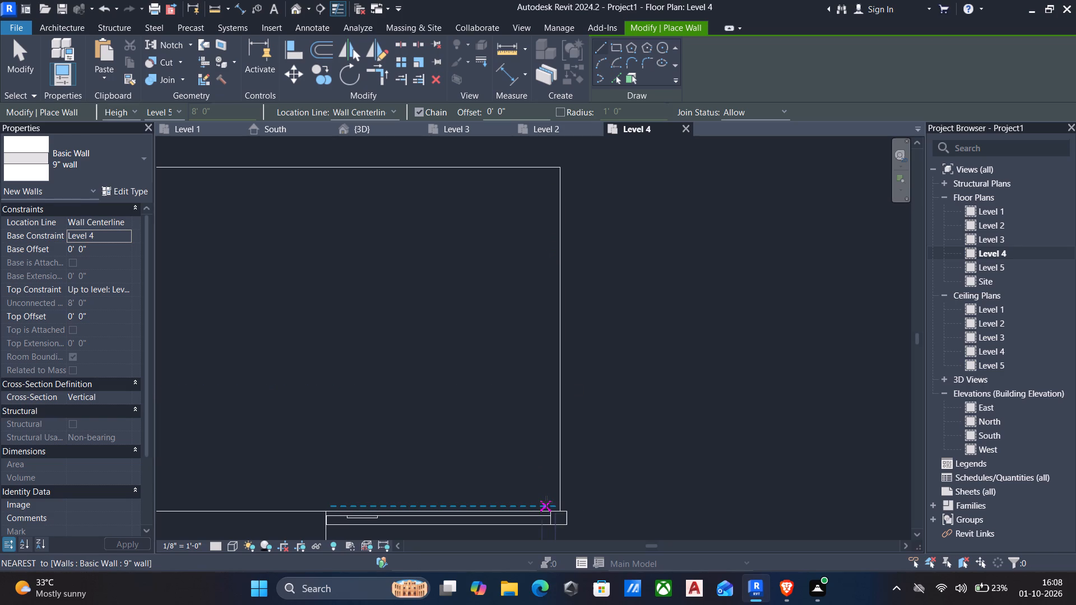
{"action": "scroll", "coordinate": [550, 501], "scroll_direction": "up", "scroll_amount": 4}
{"action": "scroll", "coordinate": [549, 500], "scroll_direction": "down", "scroll_amount": 3}
{"action": "middle_click_drag", "start_coordinate": [549, 500], "coordinate": [559, 422]}
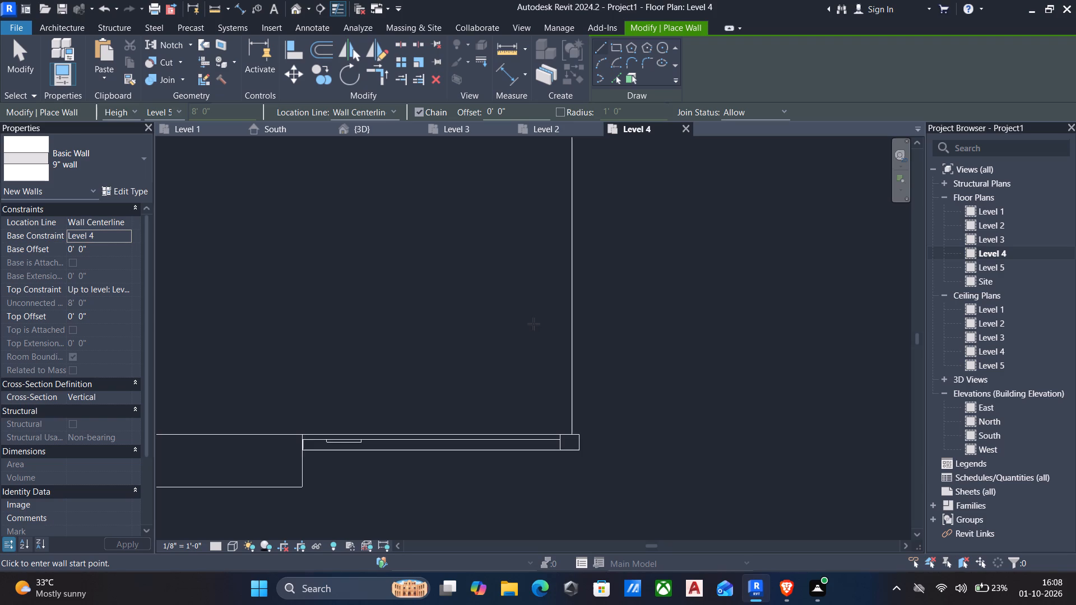
{"action": "scroll", "coordinate": [536, 325], "scroll_direction": "down", "scroll_amount": 2}
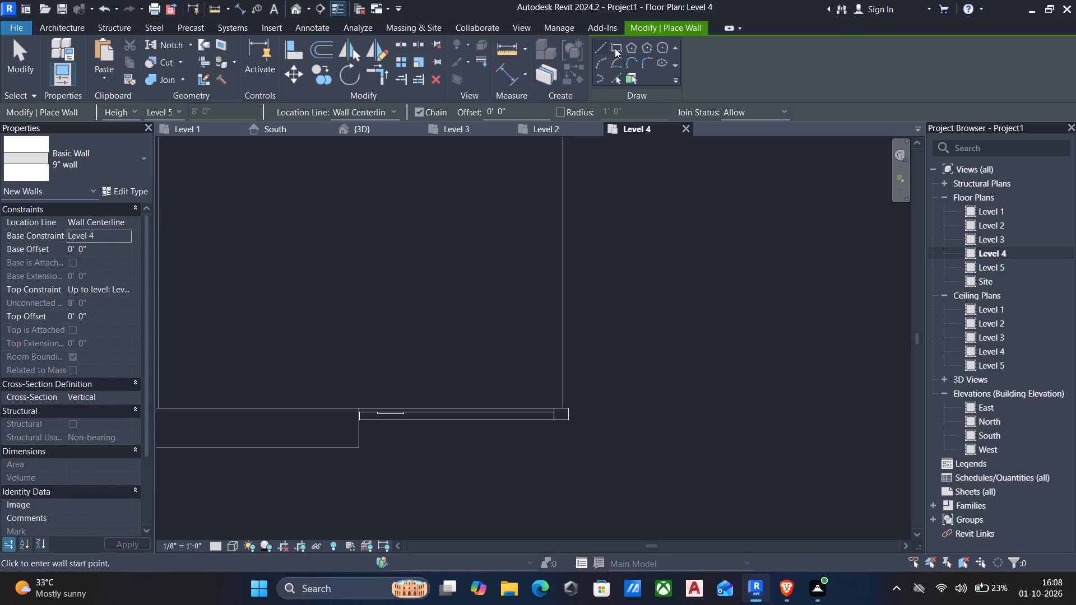
{"action": "left_click", "coordinate": [615, 48]}
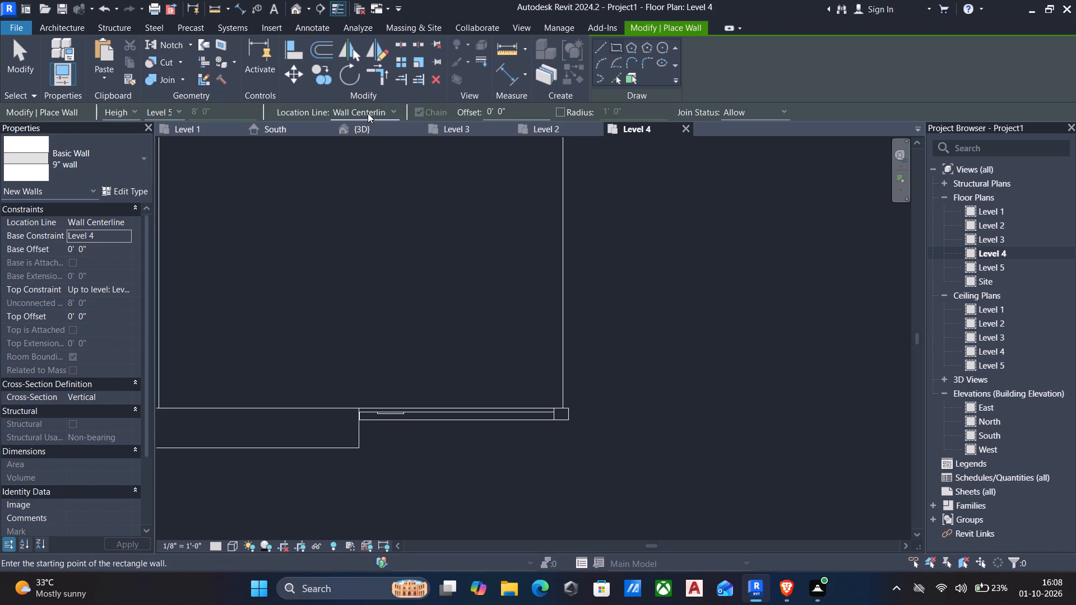
{"action": "left_click", "coordinate": [368, 113]}
{"action": "left_click", "coordinate": [372, 148]}
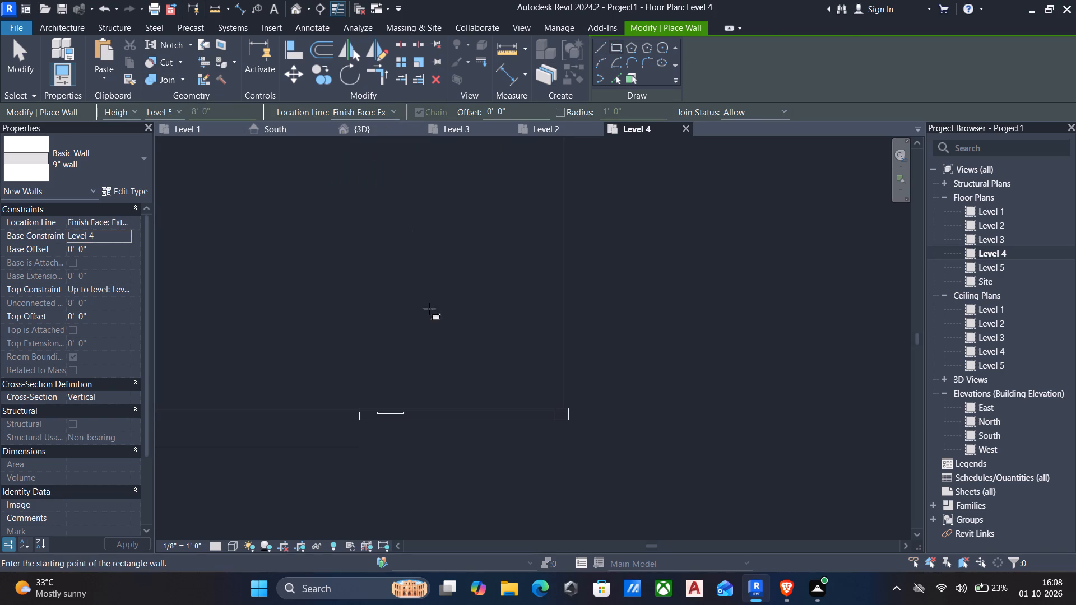
{"action": "scroll", "coordinate": [560, 399], "scroll_direction": "up", "scroll_amount": 3}
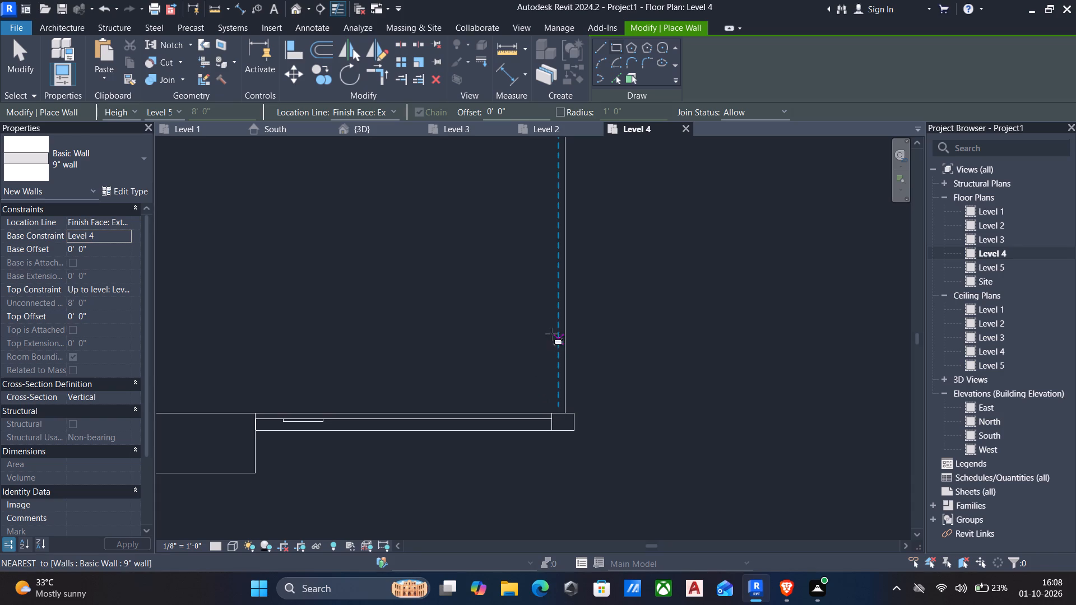
{"action": "left_click", "coordinate": [557, 303]}
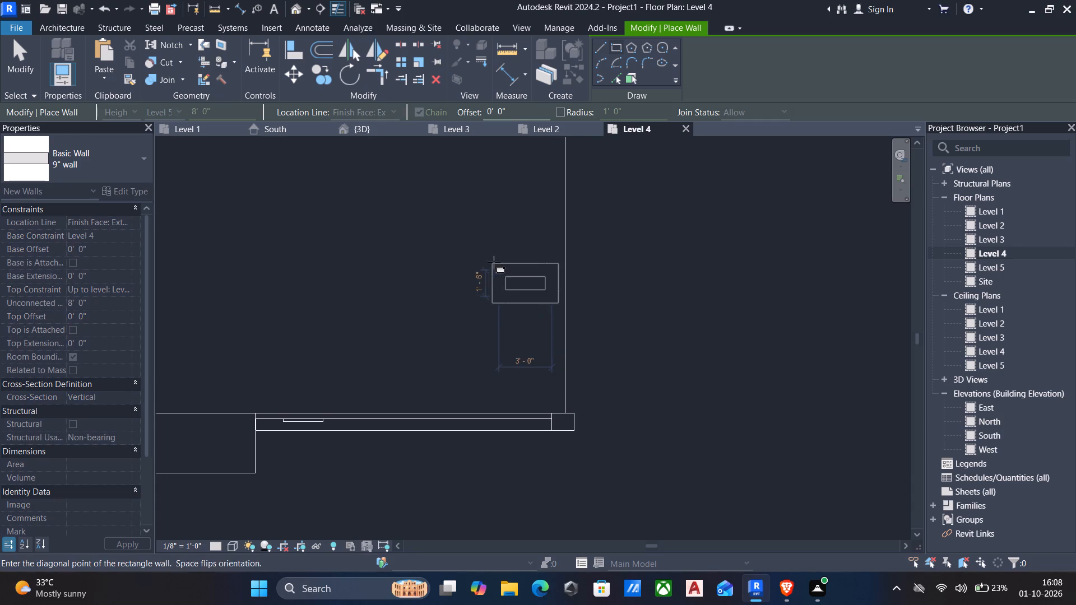
{"action": "middle_click_drag", "start_coordinate": [494, 262], "coordinate": [513, 278]}
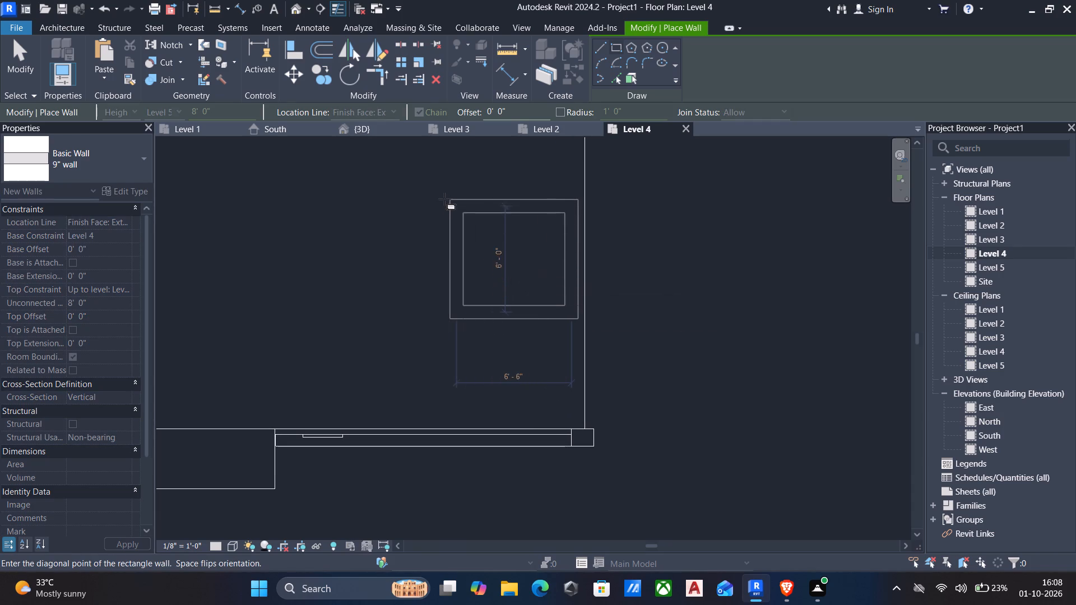
{"action": "scroll", "coordinate": [444, 199], "scroll_direction": "down", "scroll_amount": 3}
{"action": "middle_click_drag", "start_coordinate": [441, 201], "coordinate": [451, 294]}
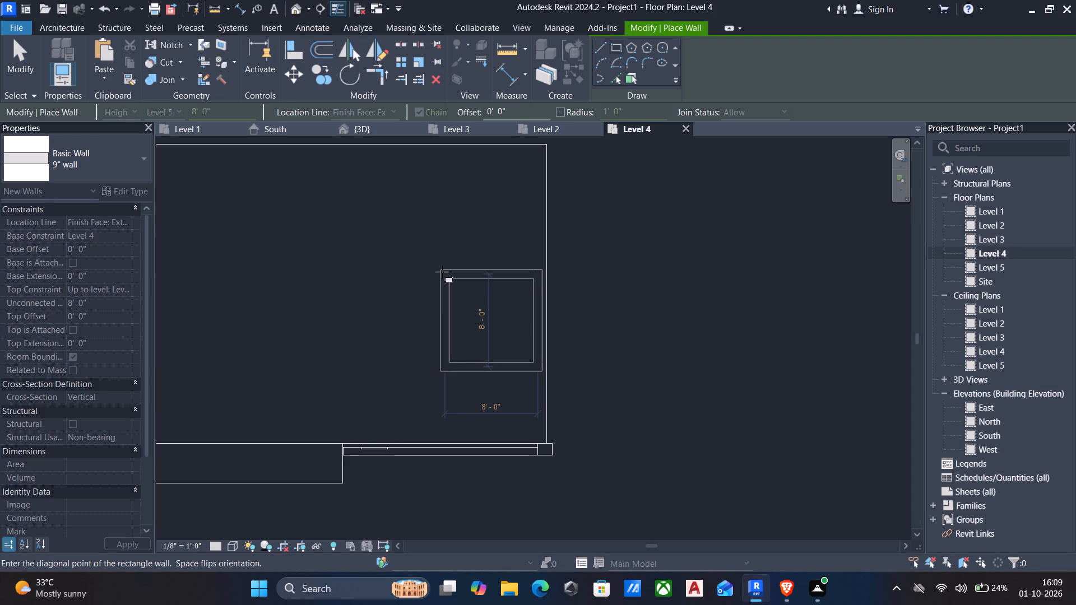
{"action": "left_click", "coordinate": [442, 272]}
{"action": "key", "text": "Escape"}
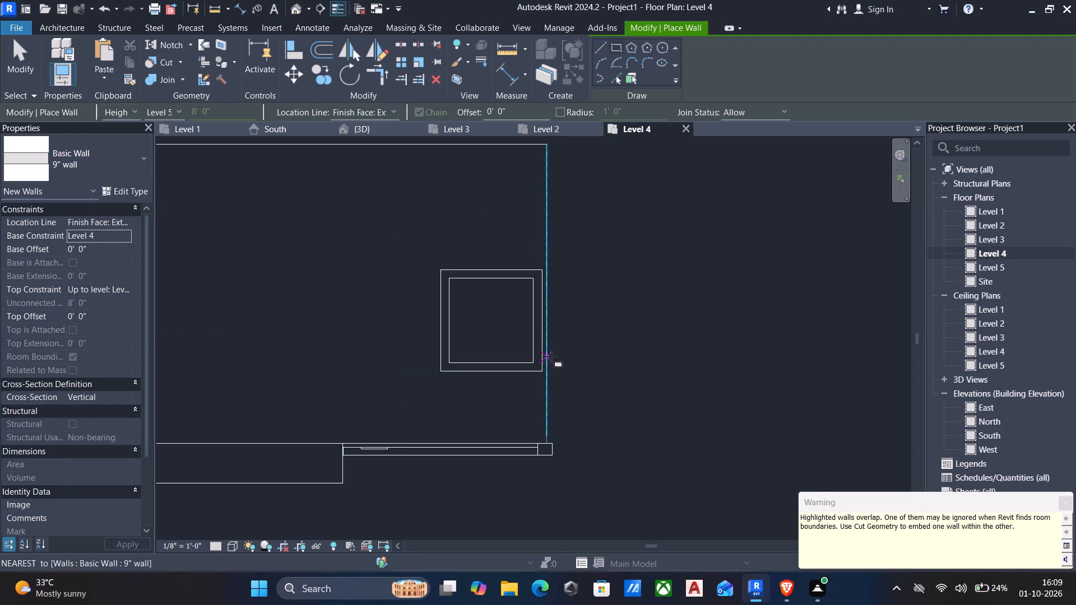
{"action": "key", "text": "Escape"}
Nudge the east wall of the rectangular enclosure west until it is 7' 3" from the west wall.
{"action": "left_click", "coordinate": [539, 350]}
{"action": "key", "text": "Left"}
{"action": "key", "text": "Left"}
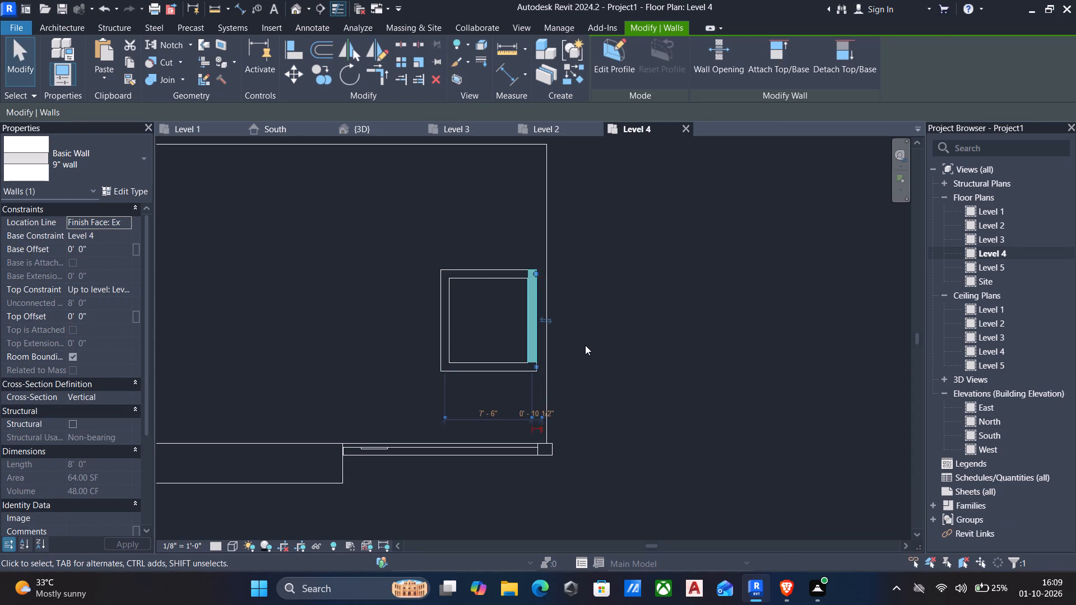
{"action": "key", "text": "Left"}
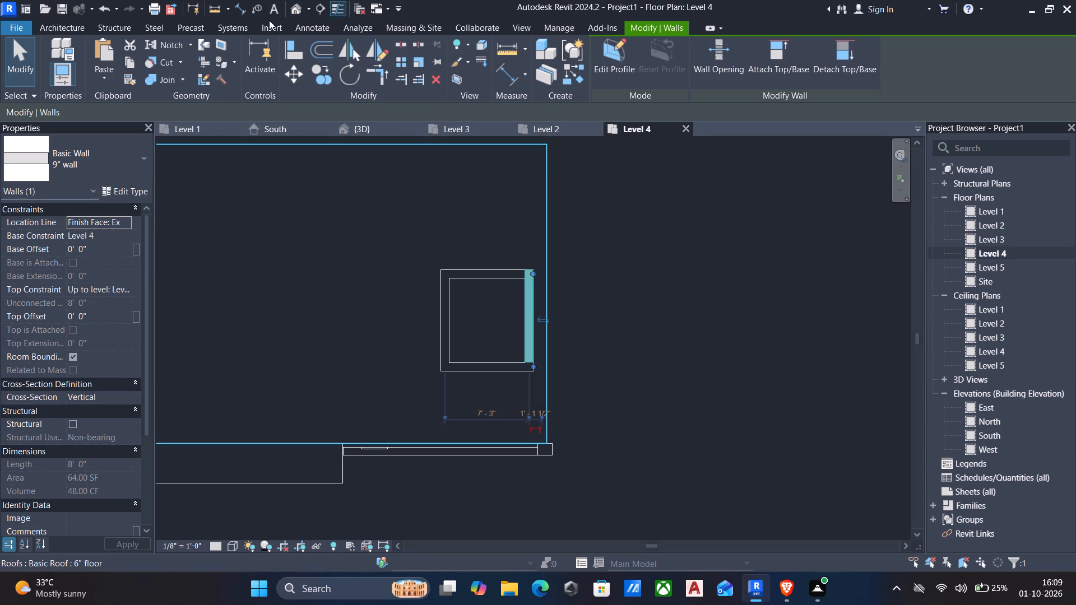
Examine the rooftop wall enclosure and its placement on the roof slab in 3D from several angles.
{"action": "left_click", "coordinate": [302, 11]}
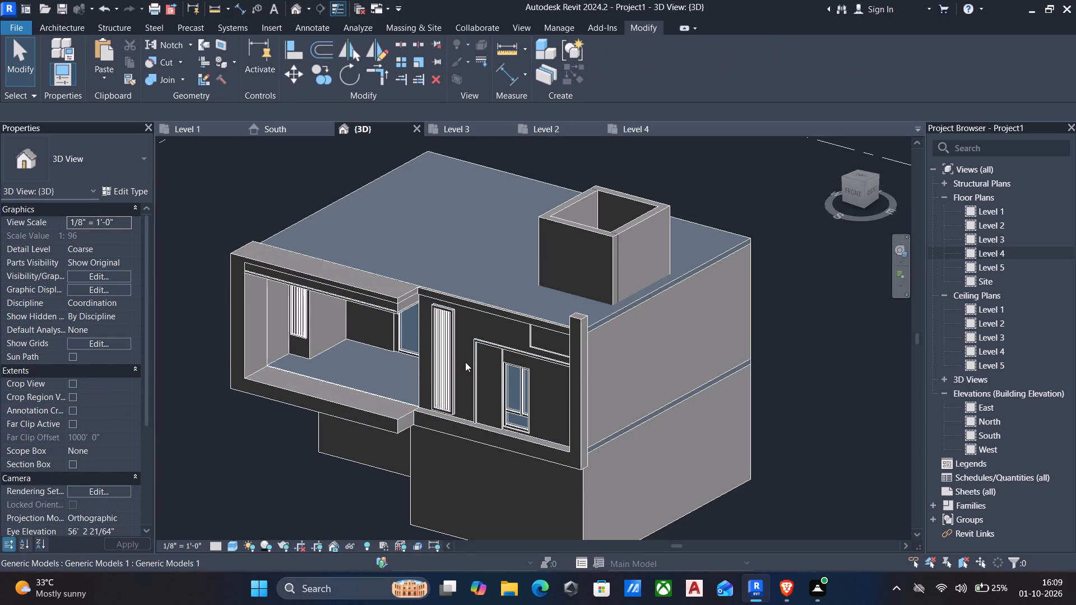
{"action": "scroll", "coordinate": [473, 354], "scroll_direction": "up", "scroll_amount": 1}
{"action": "middle_click", "coordinate": [474, 354], "text": "shift"}
{"action": "scroll", "coordinate": [641, 207], "scroll_direction": "up", "scroll_amount": 3}
{"action": "middle_click_drag", "start_coordinate": [546, 243], "coordinate": [552, 243], "text": "shift"}
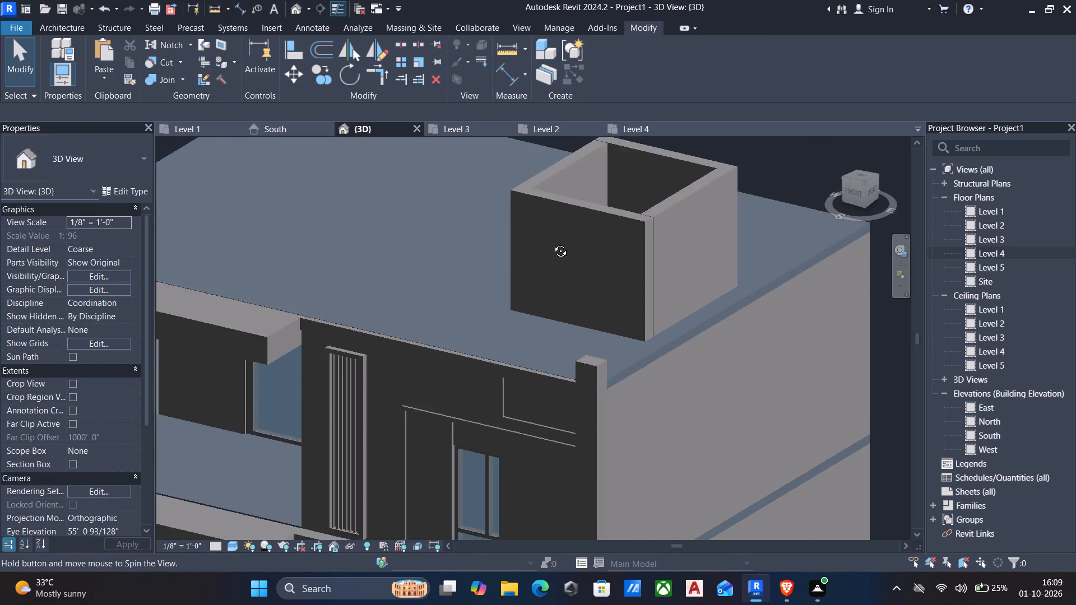
{"action": "middle_click_drag", "start_coordinate": [552, 243], "coordinate": [567, 228], "text": "shift"}
{"action": "scroll", "coordinate": [567, 227], "scroll_direction": "down", "scroll_amount": 1}
{"action": "middle_click_drag", "start_coordinate": [571, 226], "coordinate": [601, 222]}
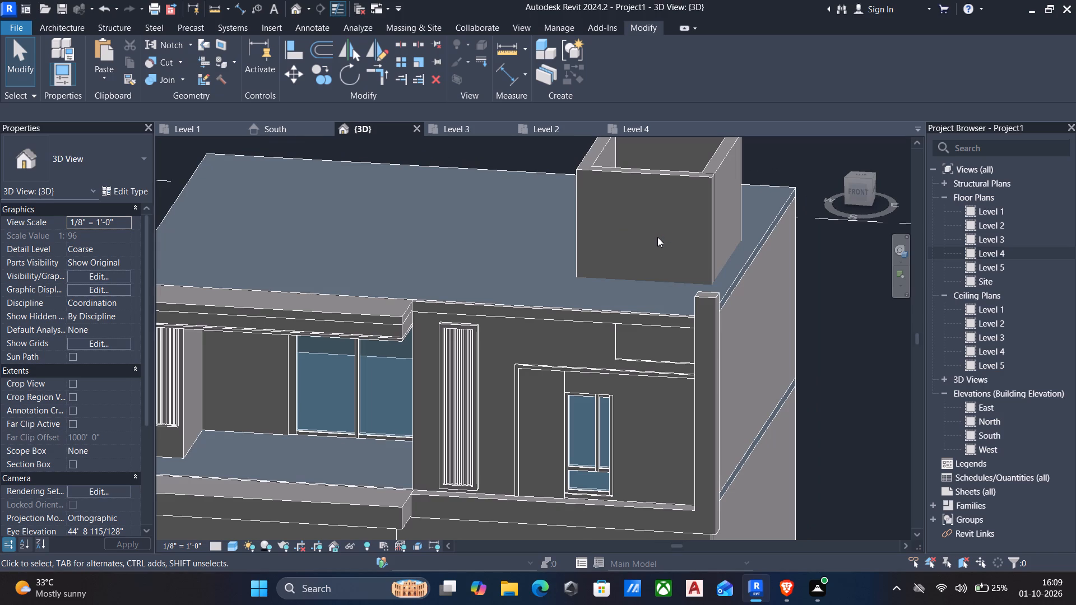
{"action": "middle_click_drag", "start_coordinate": [653, 243], "coordinate": [444, 302], "text": "shift"}
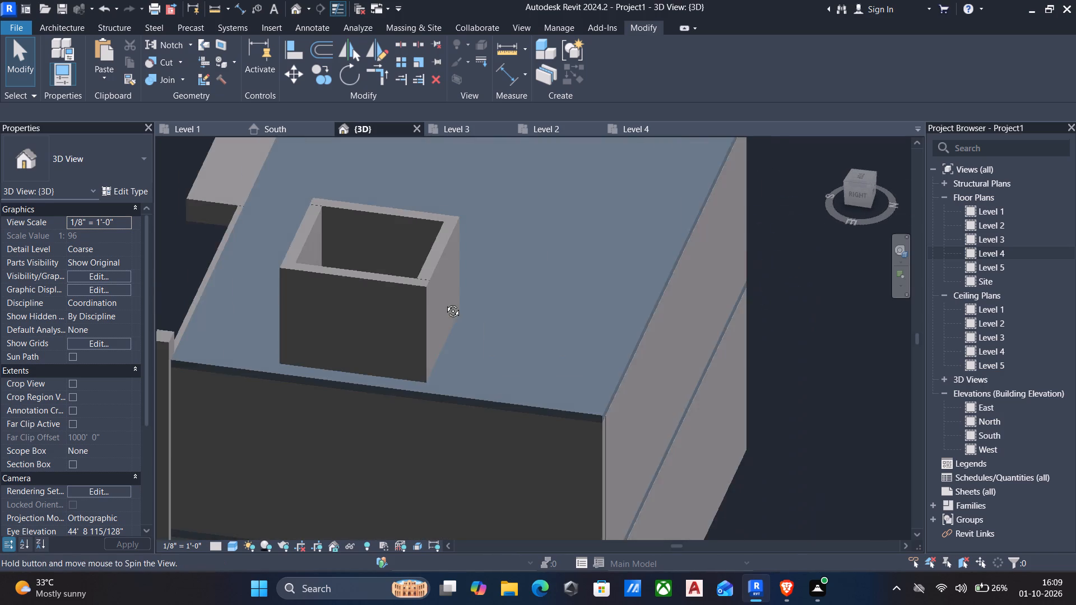
{"action": "middle_click_drag", "start_coordinate": [444, 302], "coordinate": [429, 311], "text": "shift"}
{"action": "scroll", "coordinate": [481, 290], "scroll_direction": "down", "scroll_amount": 2}
{"action": "middle_click_drag", "start_coordinate": [528, 277], "coordinate": [364, 301]}
{"action": "middle_click_drag", "start_coordinate": [382, 283], "coordinate": [430, 345]}
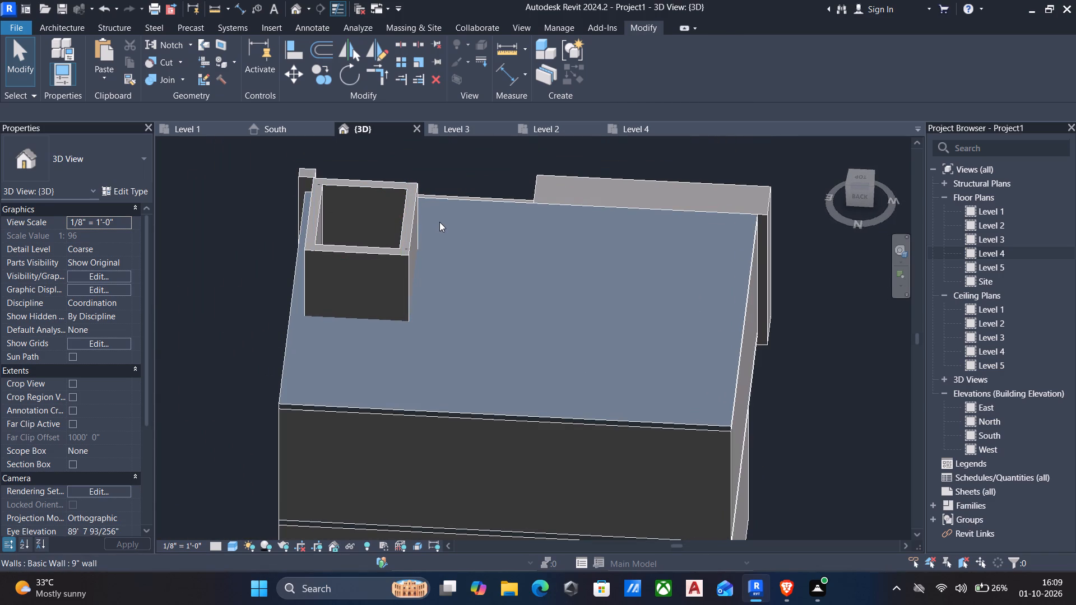
{"action": "middle_click_drag", "start_coordinate": [482, 203], "coordinate": [545, 207], "text": "shift"}
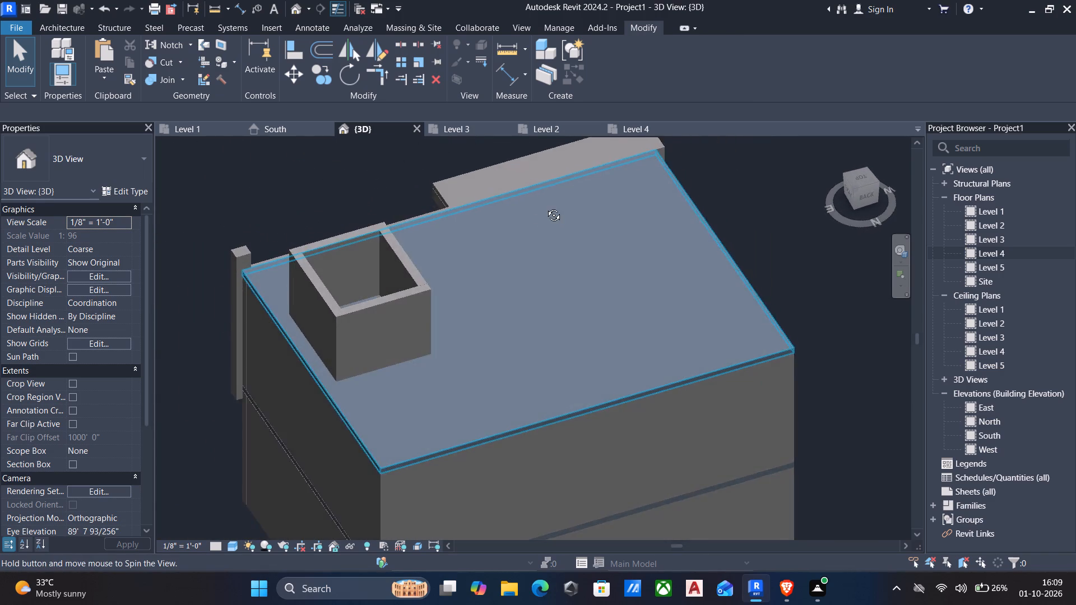
{"action": "middle_click_drag", "start_coordinate": [545, 207], "coordinate": [489, 365], "text": "shift"}
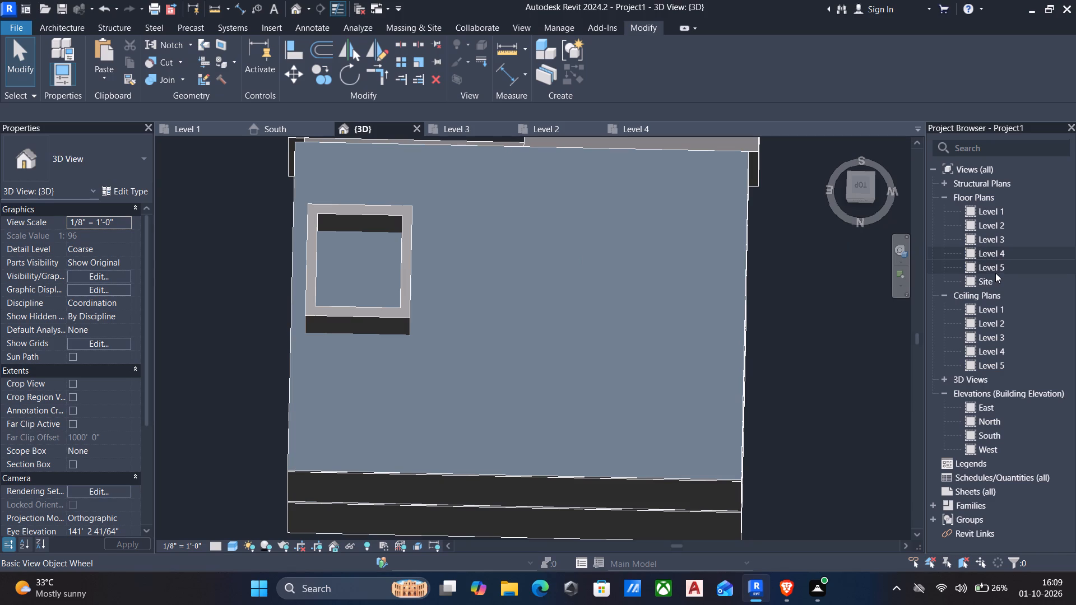
Look at the Level 5 floor plan and return to the Level 4 floor plan.
{"action": "double_click", "coordinate": [995, 265]}
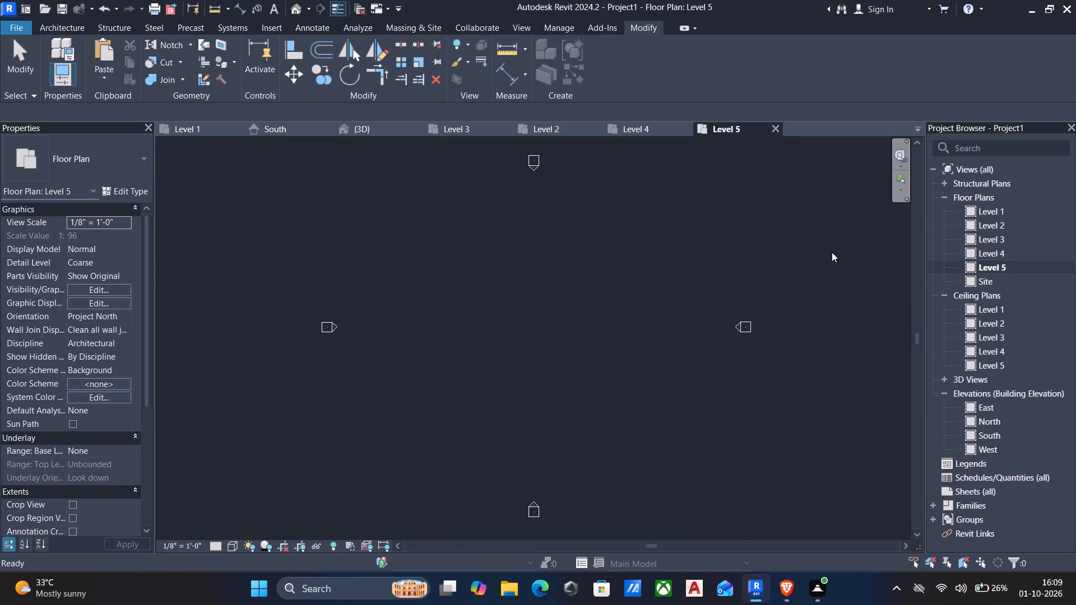
{"action": "double_click", "coordinate": [998, 254]}
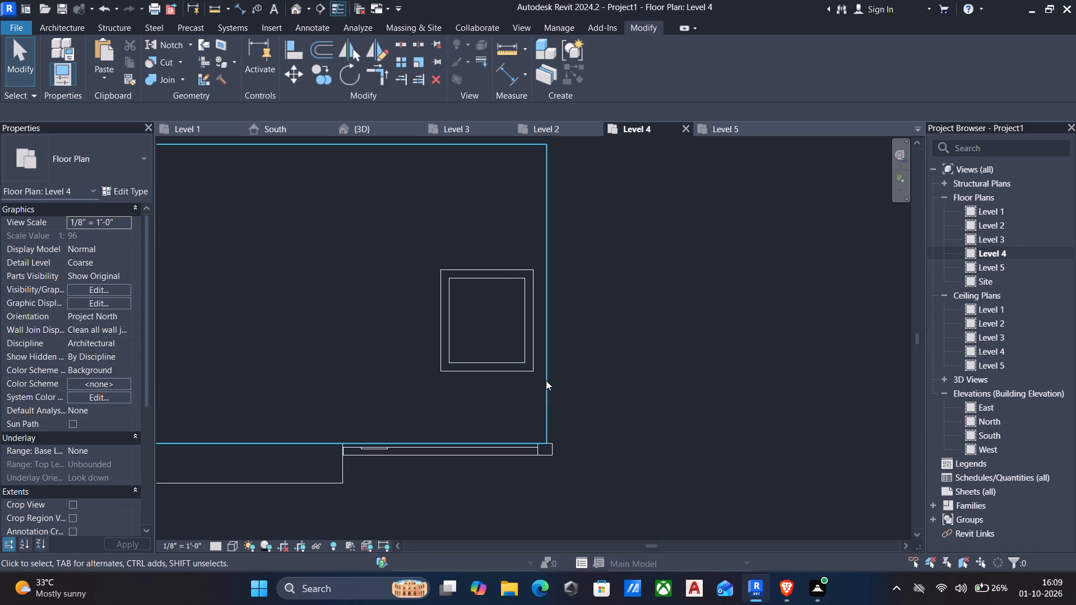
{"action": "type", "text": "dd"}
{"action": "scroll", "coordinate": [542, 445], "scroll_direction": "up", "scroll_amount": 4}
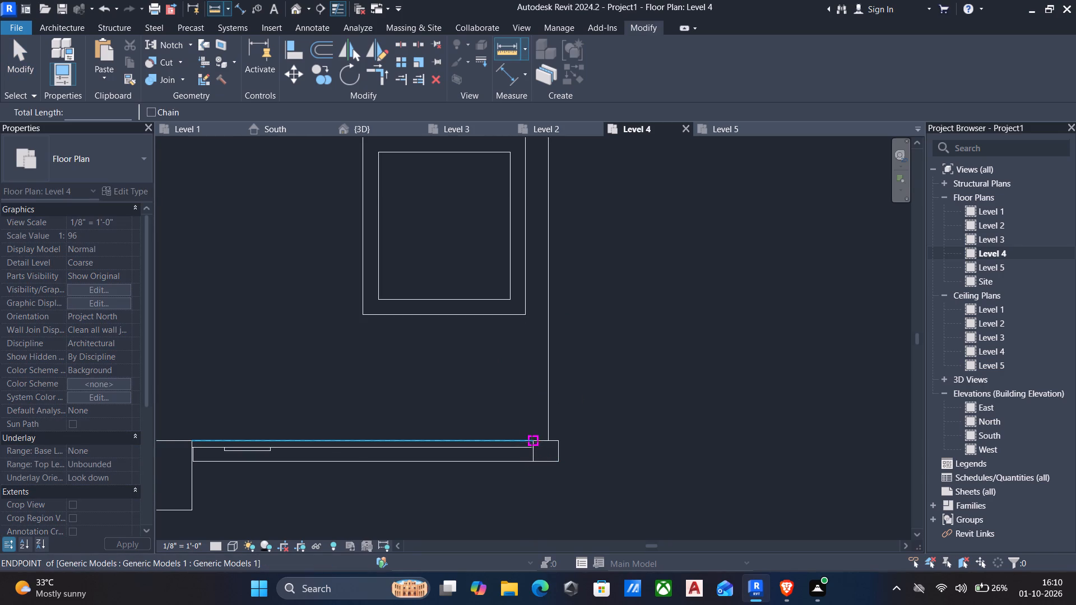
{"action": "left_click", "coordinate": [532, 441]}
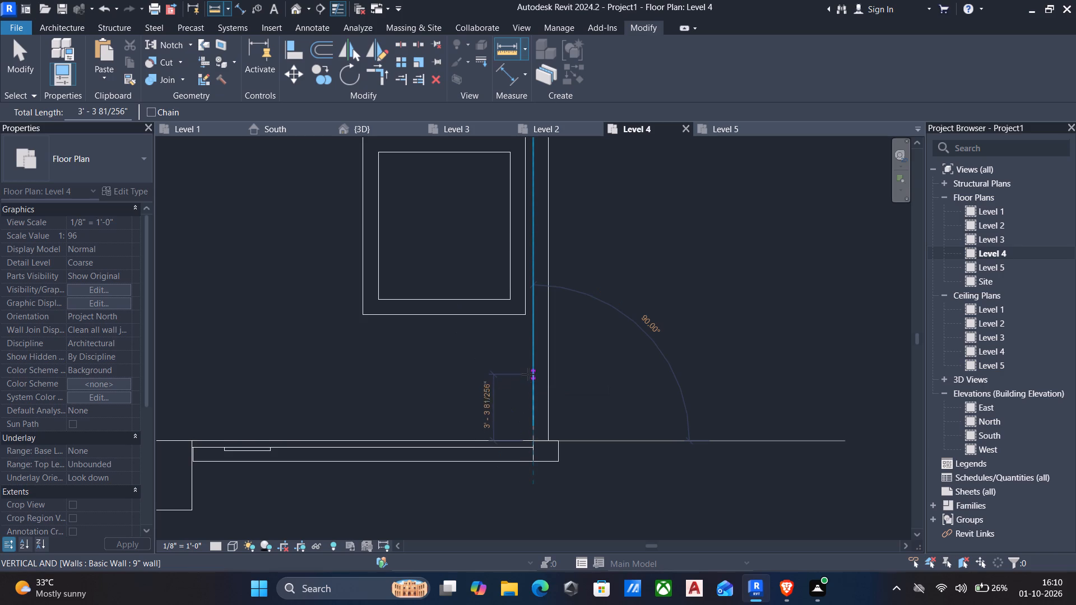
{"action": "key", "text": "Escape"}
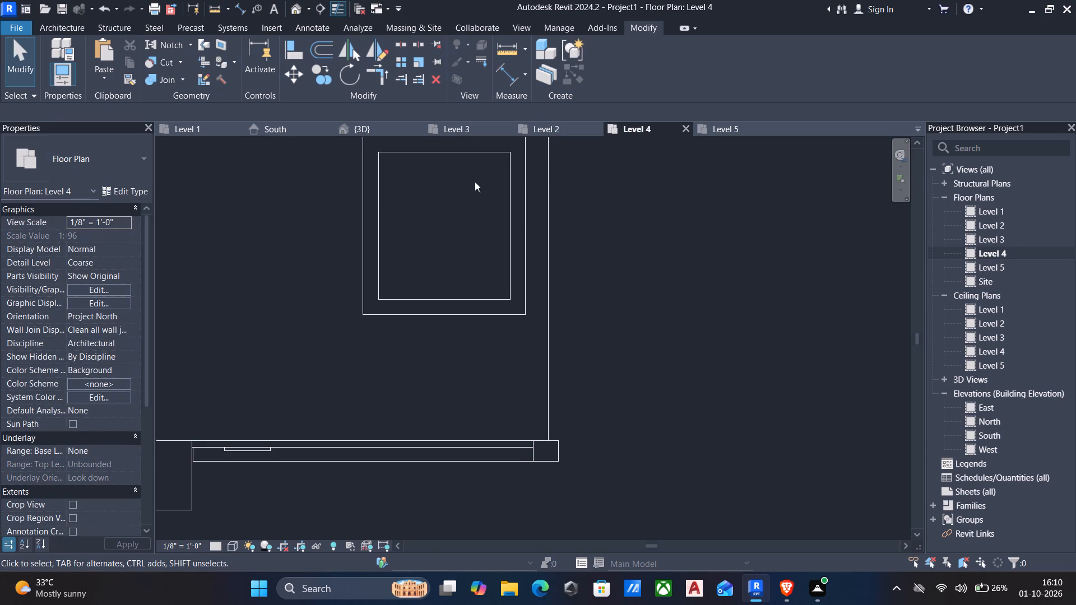
Shift the rooftop enclosure's east wall outward and align its outer face with the west face of the facade's corner pillar.
{"action": "left_click", "coordinate": [530, 230]}
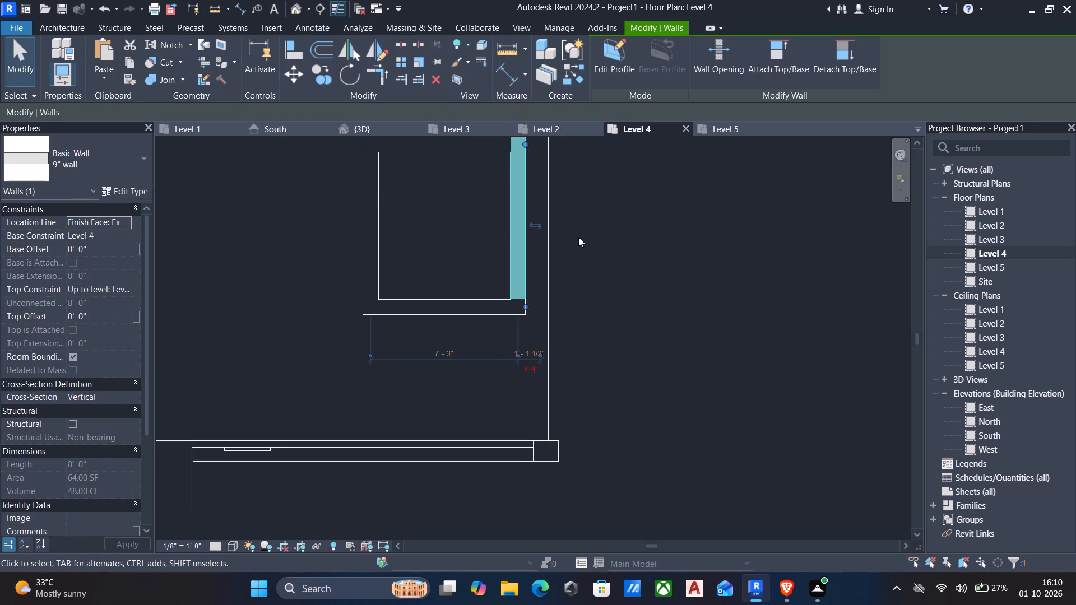
{"action": "key", "text": "Right"}
{"action": "key", "text": "Right"}
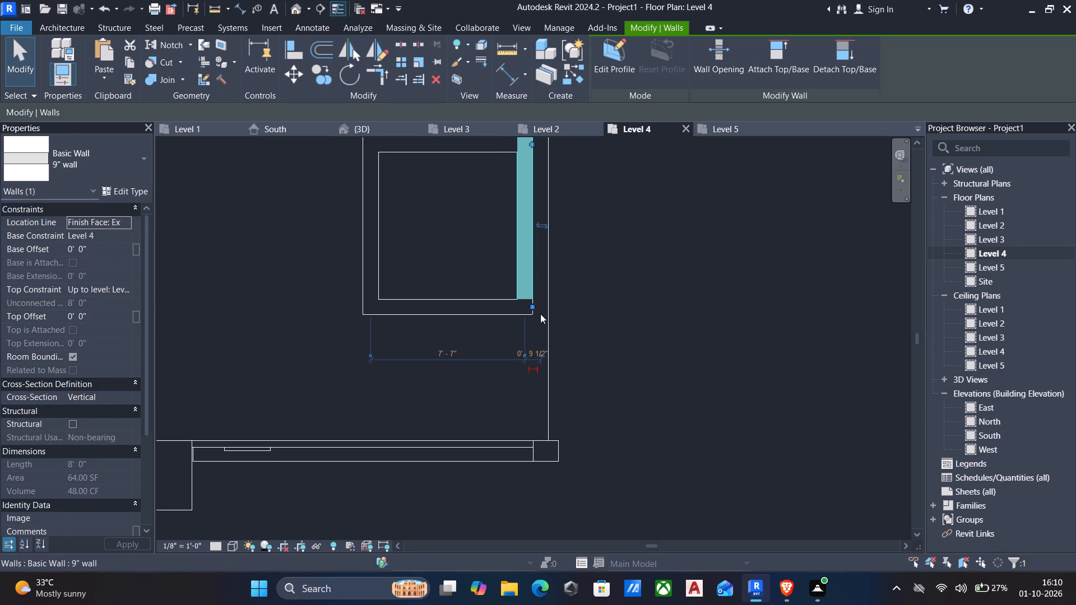
{"action": "key", "text": "Escape"}
{"action": "type", "text": "al"}
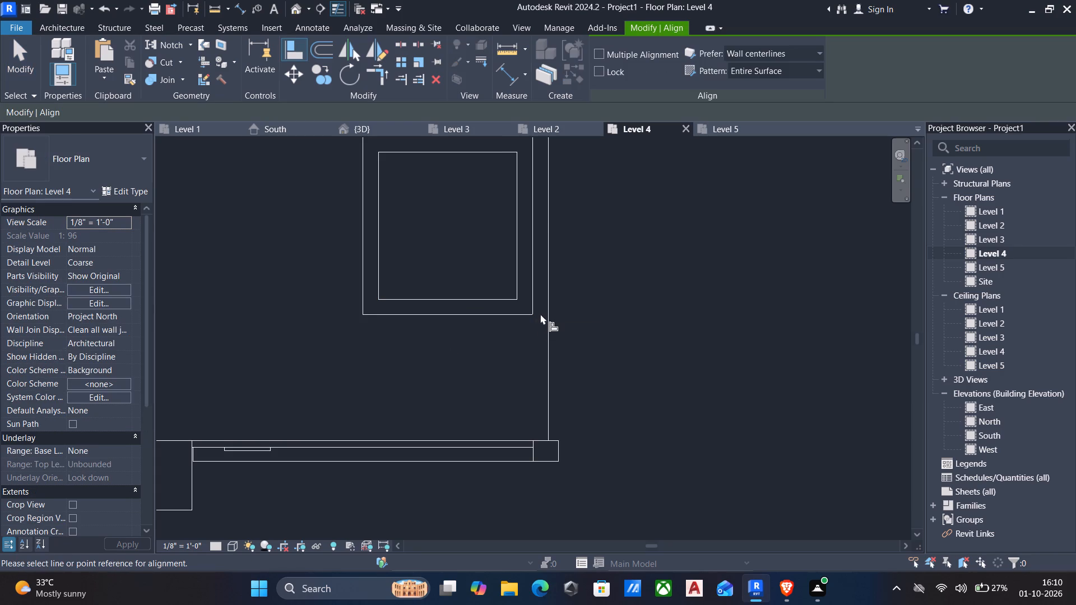
{"action": "left_click", "coordinate": [532, 455]}
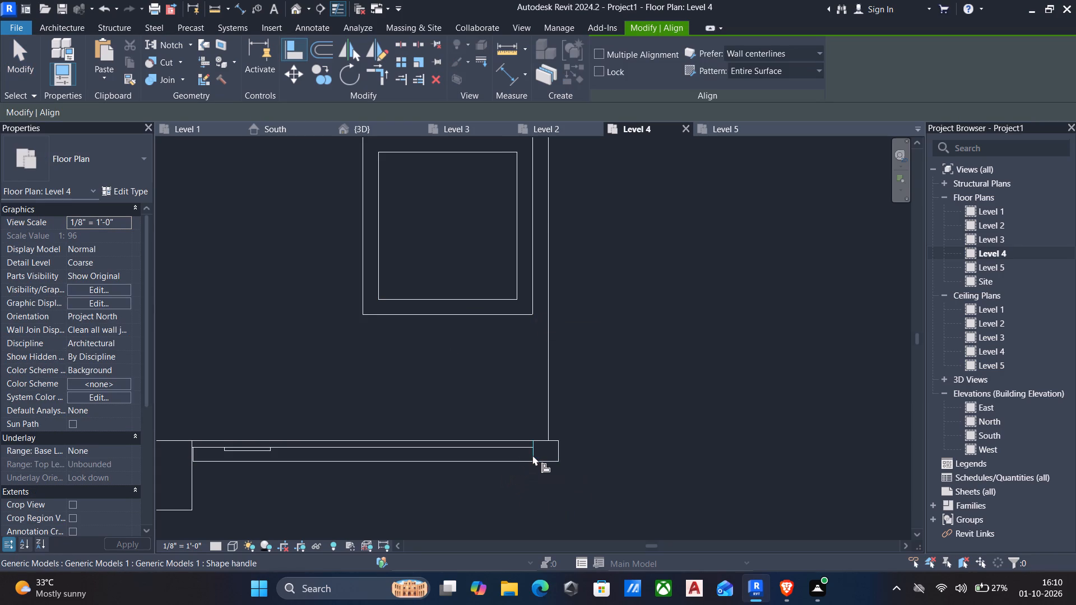
{"action": "left_click", "coordinate": [532, 294]}
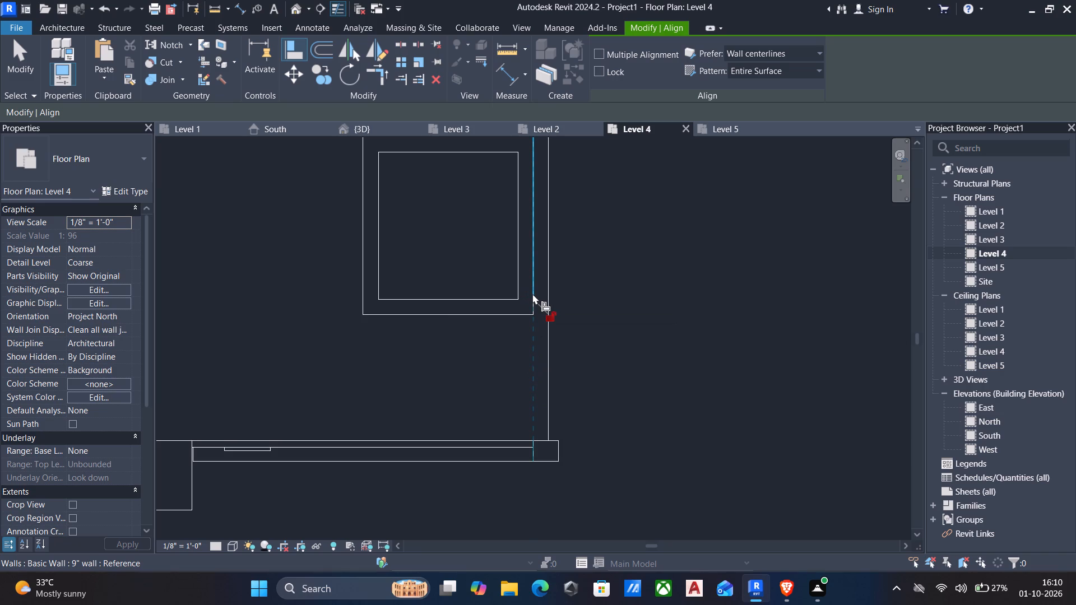
{"action": "key", "text": "Escape"}
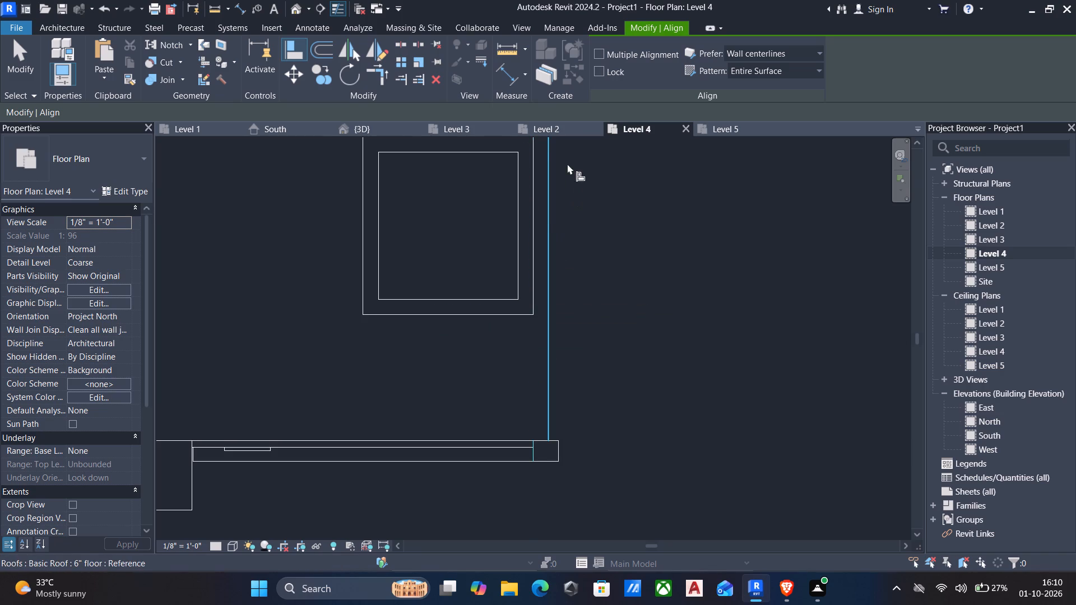
Open the in-place generic model of the facade's southeast corner pillar for editing in 3D.
{"action": "left_click", "coordinate": [364, 133]}
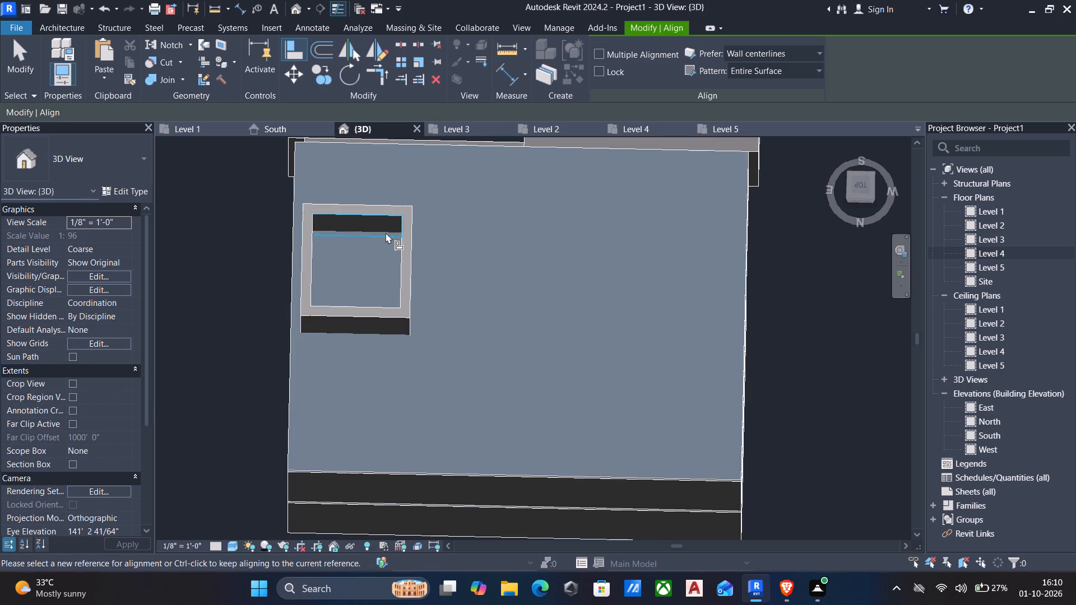
{"action": "scroll", "coordinate": [379, 243], "scroll_direction": "down", "scroll_amount": 1}
{"action": "middle_click_drag", "start_coordinate": [333, 266], "coordinate": [725, 185], "text": "shift"}
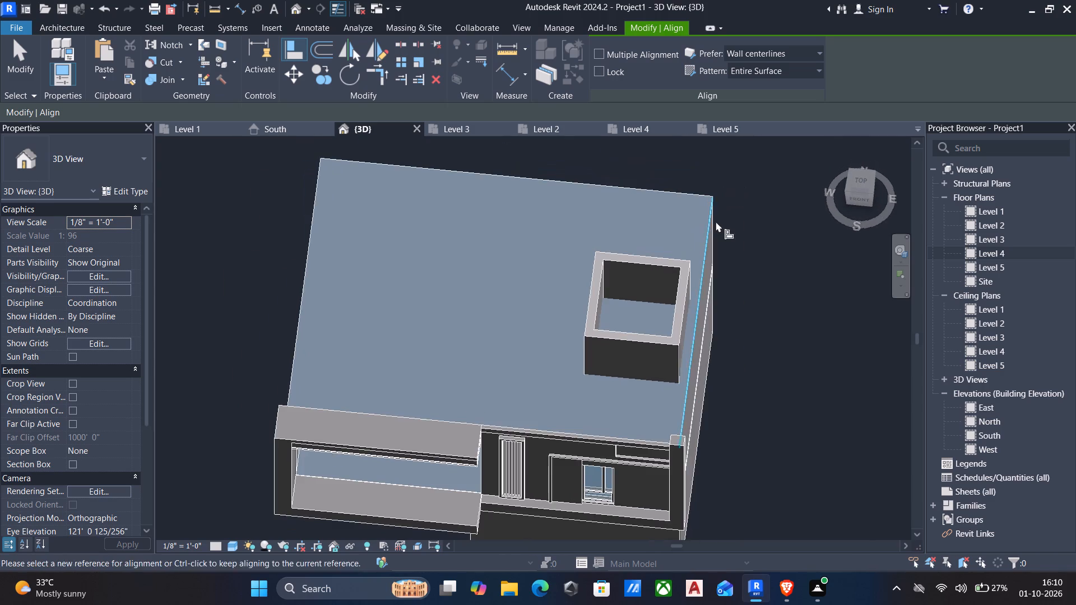
{"action": "middle_click_drag", "start_coordinate": [711, 300], "coordinate": [629, 267], "text": "shift"}
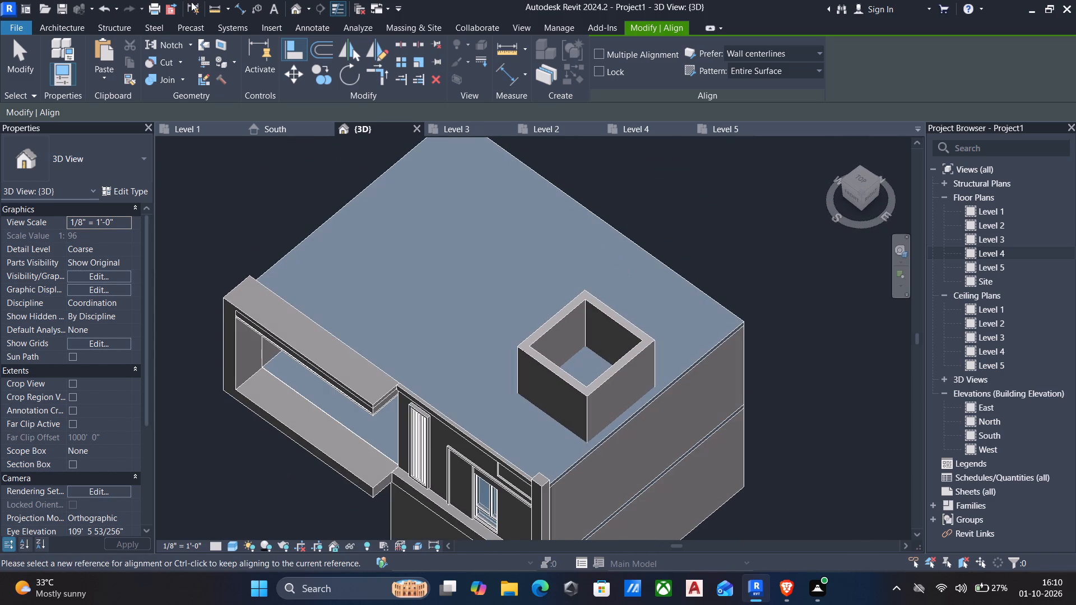
{"action": "key", "text": "Escape"}
{"action": "left_click", "coordinate": [541, 481]}
{"action": "left_click", "coordinate": [615, 81]}
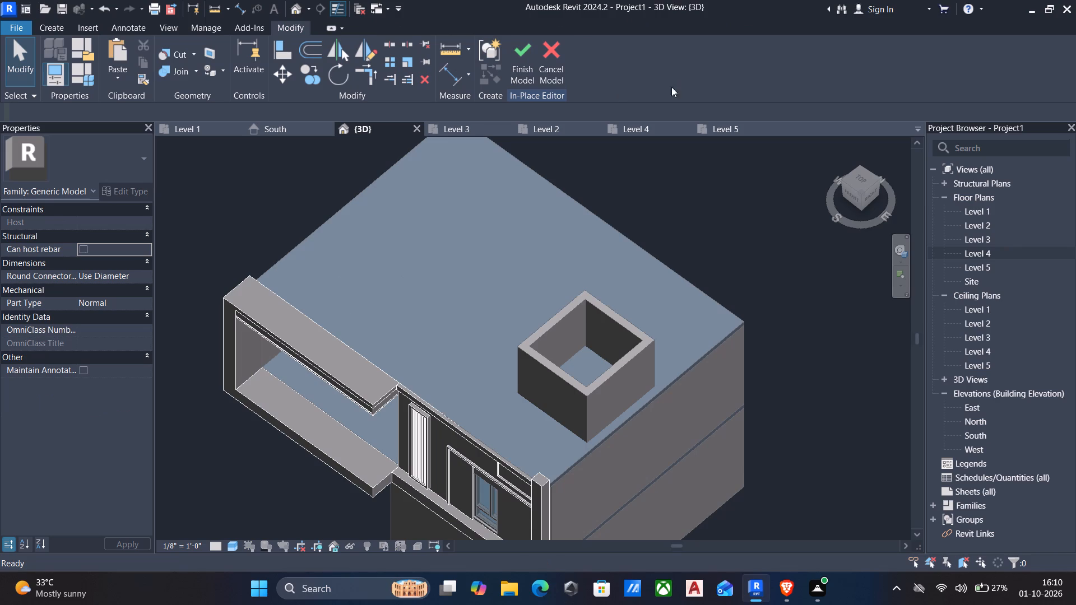
{"action": "middle_click_drag", "start_coordinate": [476, 253], "coordinate": [481, 203]}
Start a solid extrusion with its work plane set on the outer east face of the rooftop enclosure.
{"action": "left_click", "coordinate": [53, 32]}
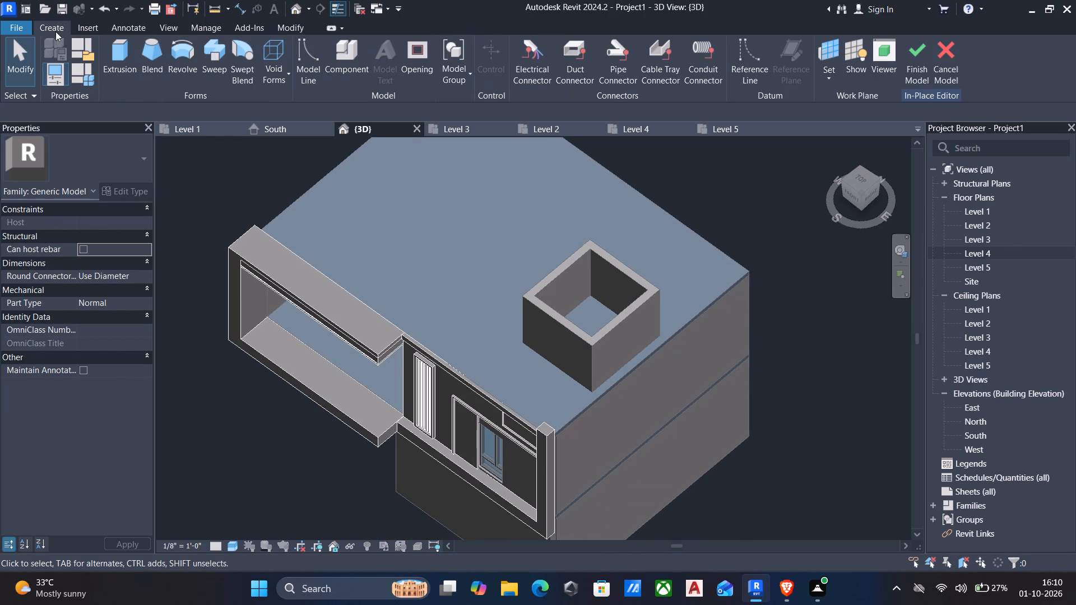
{"action": "left_click", "coordinate": [123, 50]}
{"action": "left_click_drag", "start_coordinate": [634, 72], "coordinate": [642, 92]}
{"action": "left_click", "coordinate": [647, 61]}
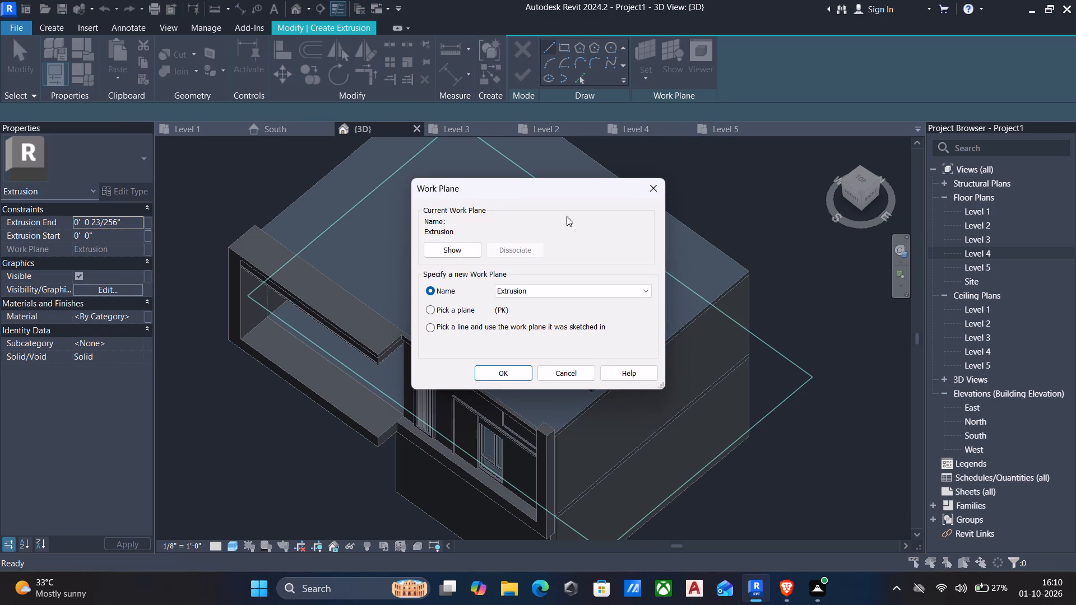
{"action": "left_click", "coordinate": [445, 304]}
{"action": "left_click", "coordinate": [502, 368]}
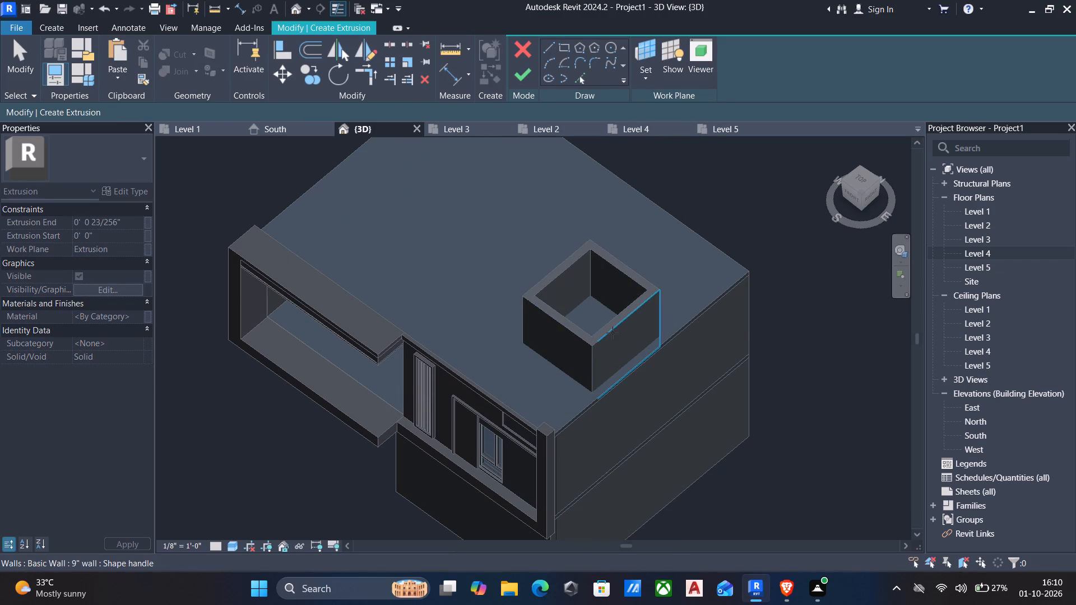
{"action": "left_click", "coordinate": [613, 333]}
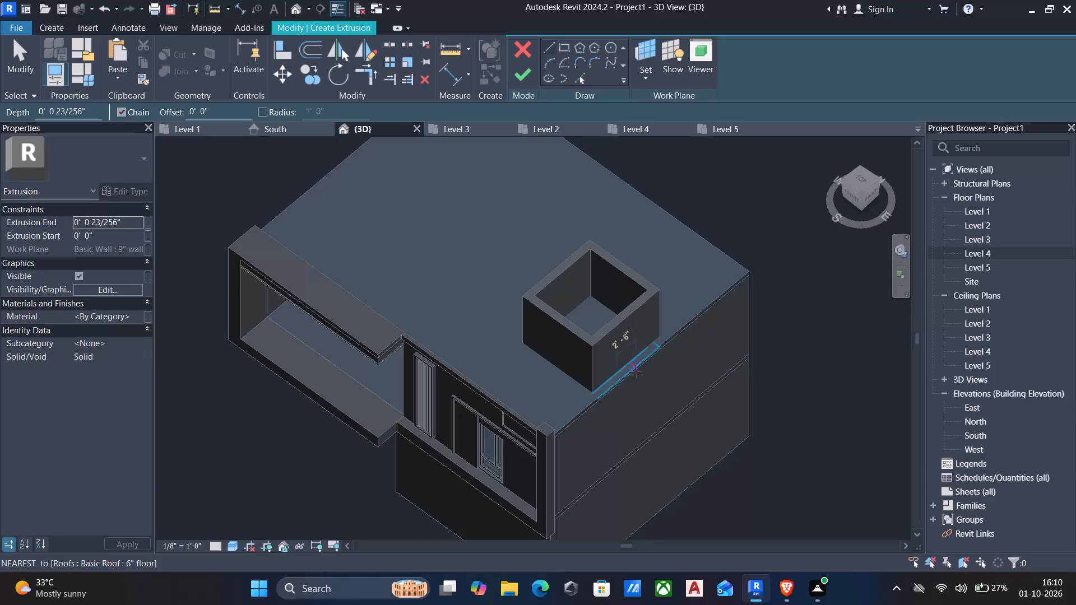
Sketch a rectangle about 14' 6" by 9' 6" from the enclosure's northeast base corner to the corner pillar and finish the extrusion.
{"action": "scroll", "coordinate": [634, 372], "scroll_direction": "up", "scroll_amount": 3}
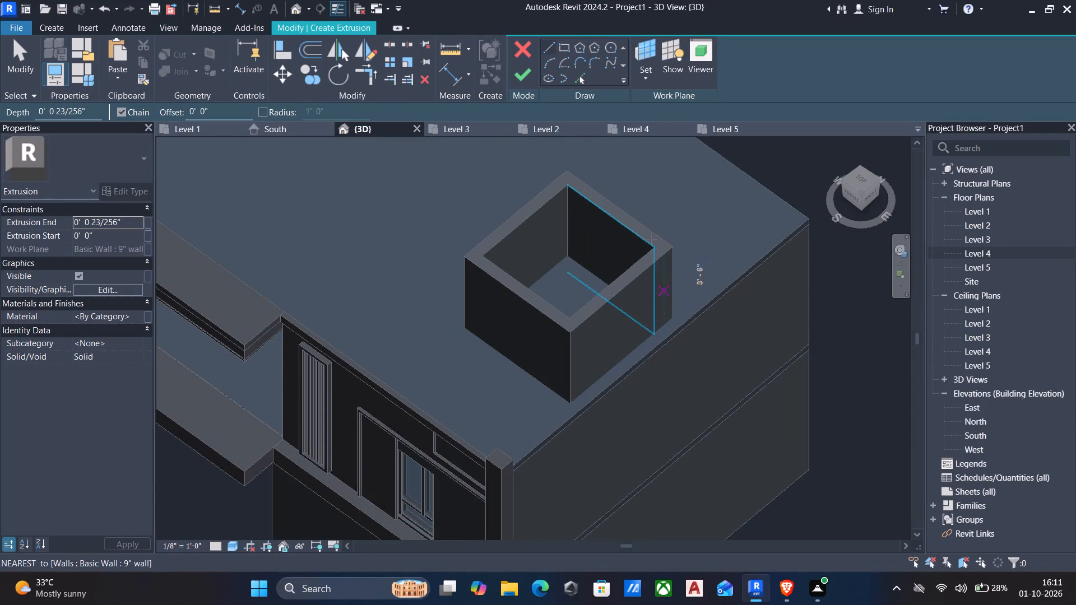
{"action": "left_click", "coordinate": [568, 52]}
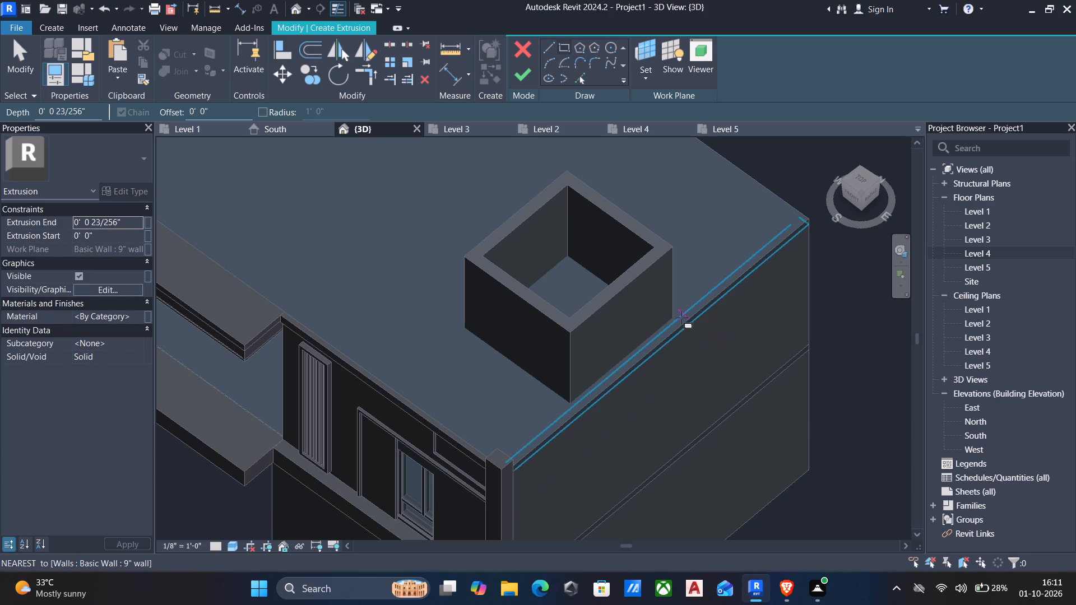
{"action": "scroll", "coordinate": [690, 344], "scroll_direction": "up", "scroll_amount": 5}
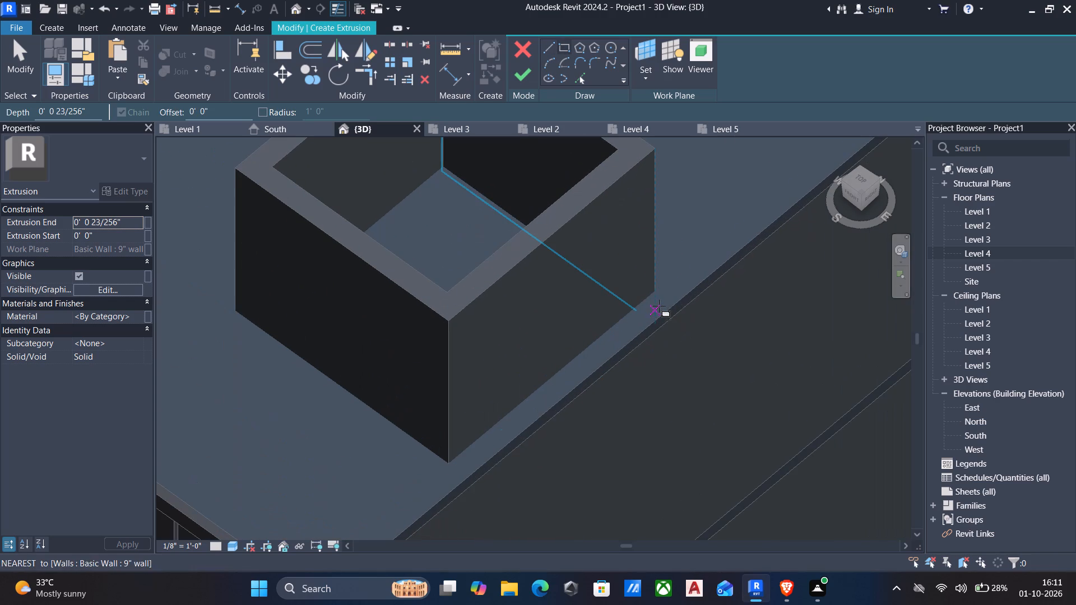
{"action": "left_click", "coordinate": [657, 287]}
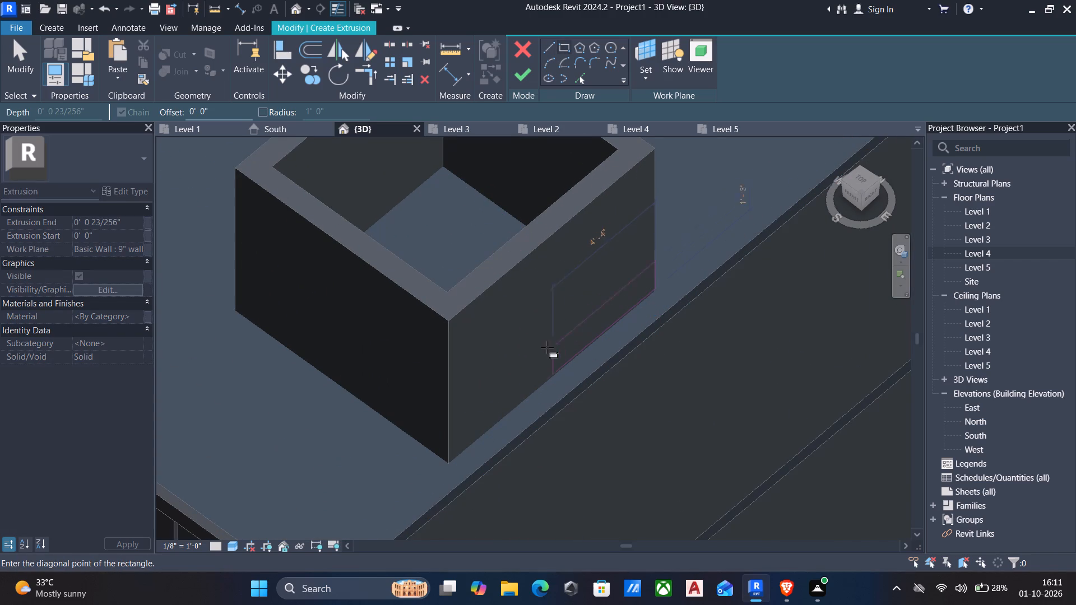
{"action": "middle_click_drag", "start_coordinate": [488, 328], "coordinate": [497, 295]}
{"action": "scroll", "coordinate": [495, 298], "scroll_direction": "down", "scroll_amount": 3}
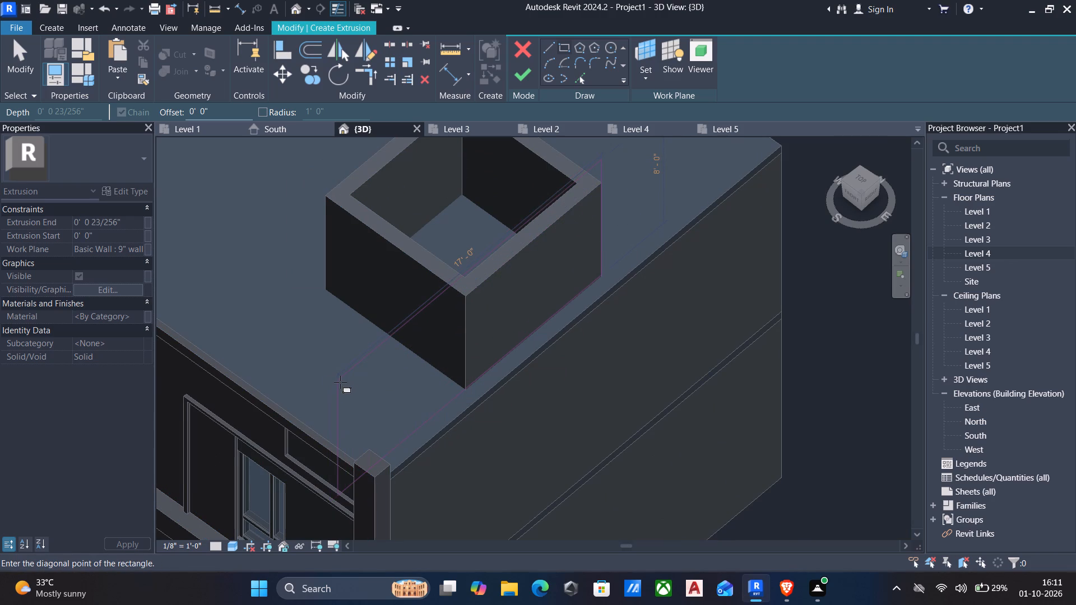
{"action": "left_click", "coordinate": [377, 325]}
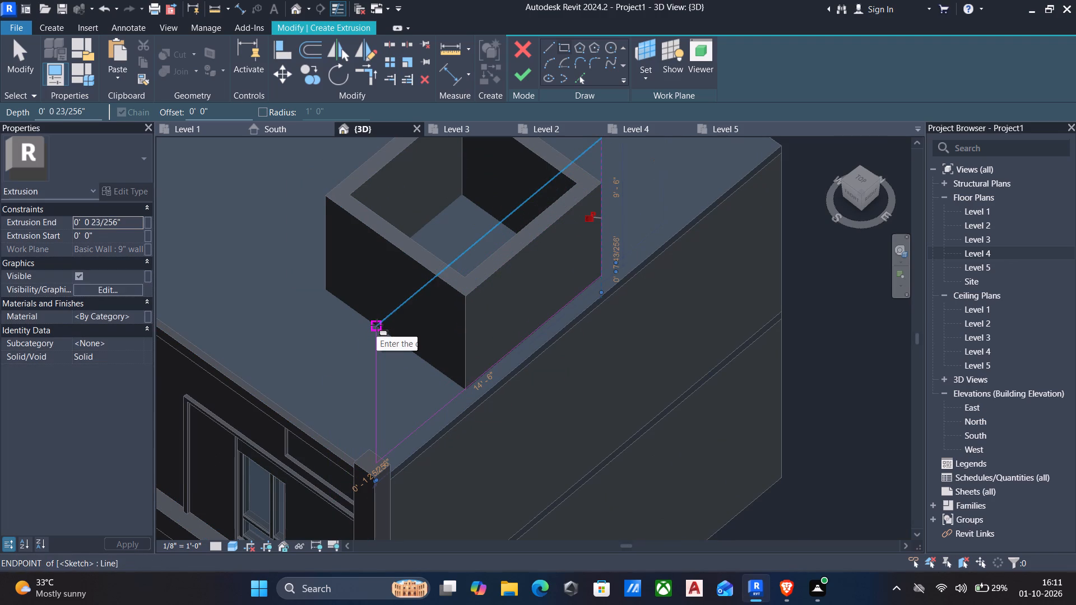
{"action": "key", "text": "Escape"}
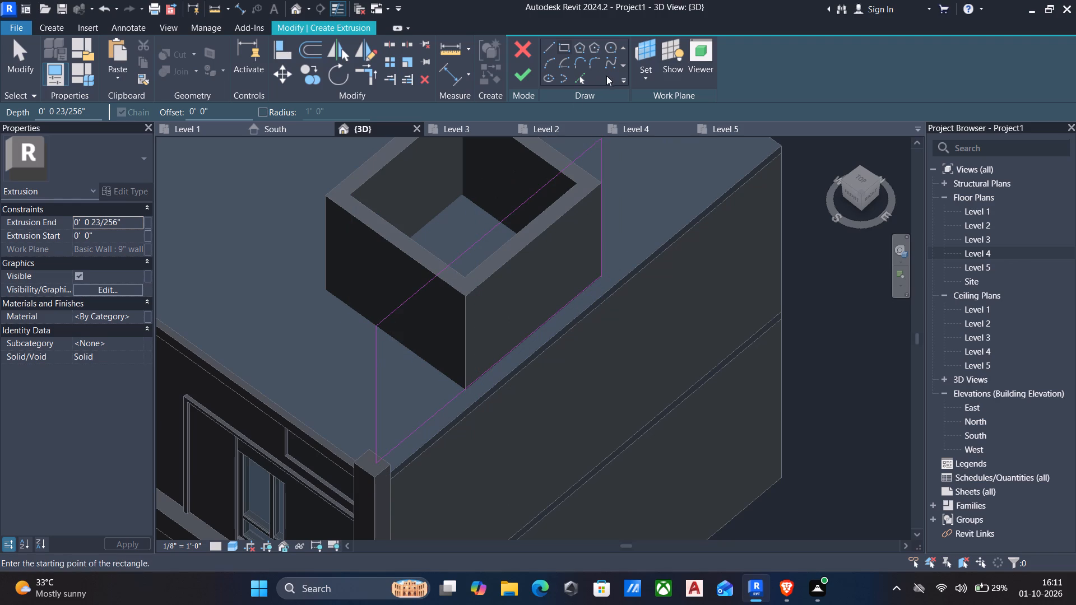
{"action": "left_click", "coordinate": [527, 80]}
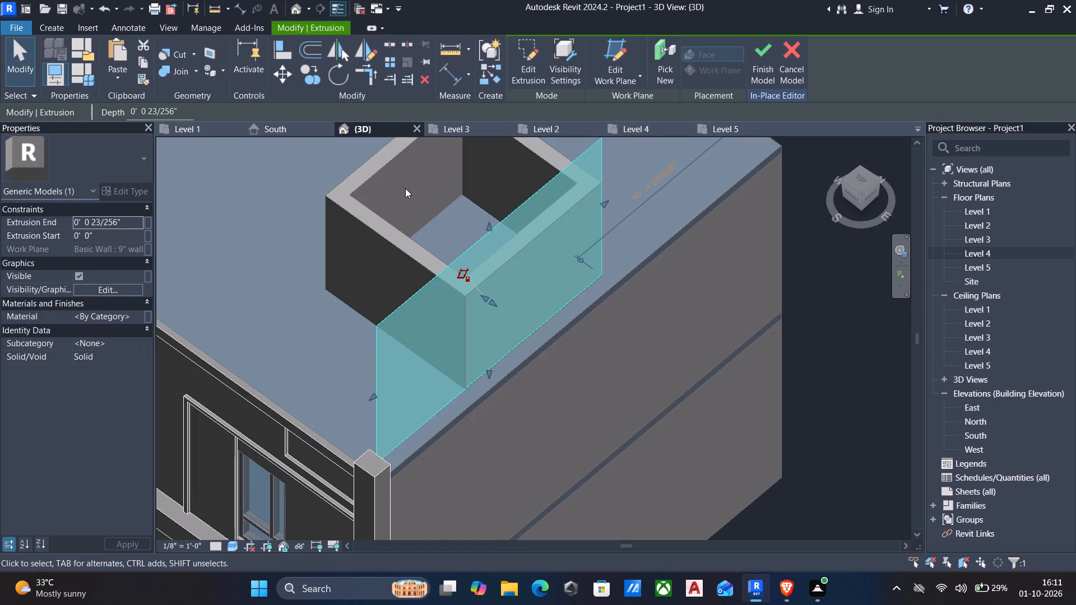
Stretch the new panel extrusion outward to a depth of 0' 9".
{"action": "middle_click_drag", "start_coordinate": [406, 190], "coordinate": [487, 142], "text": "shift"}
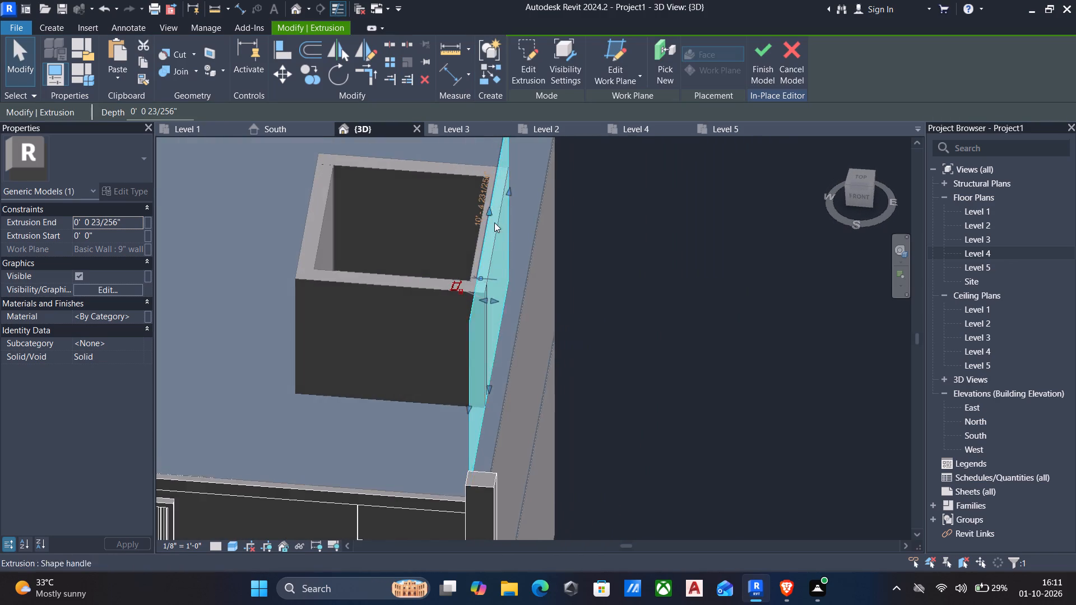
{"action": "scroll", "coordinate": [496, 233], "scroll_direction": "down", "scroll_amount": 1}
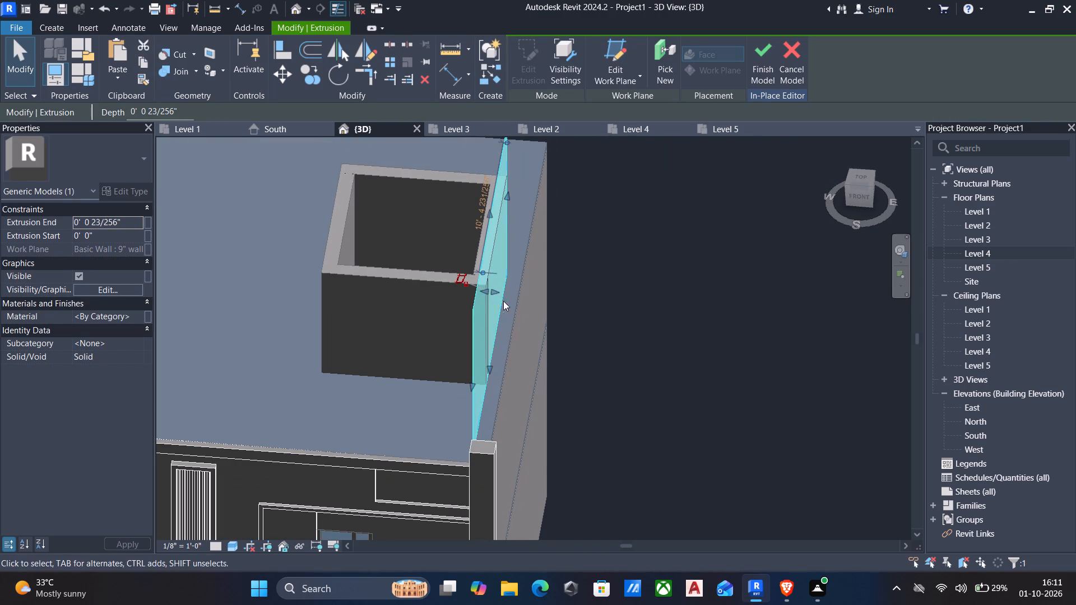
{"action": "left_click_drag", "start_coordinate": [500, 296], "coordinate": [508, 293]}
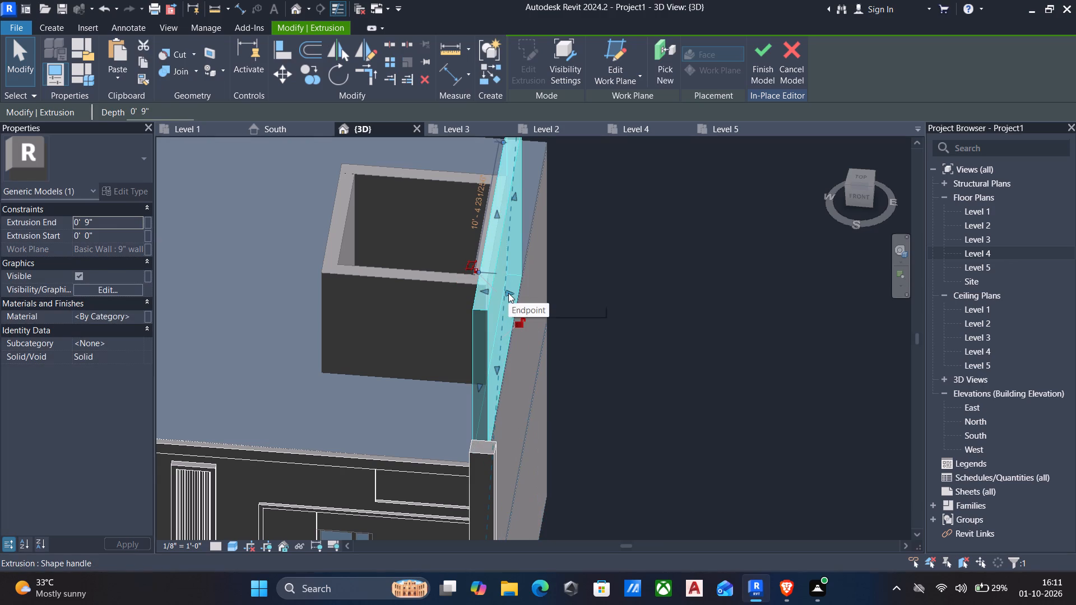
{"action": "key", "text": "Escape"}
Align the panel's south end face with the corner pillar's north face.
{"action": "scroll", "coordinate": [516, 347], "scroll_direction": "down", "scroll_amount": 1}
{"action": "middle_click_drag", "start_coordinate": [526, 345], "coordinate": [717, 315], "text": "shift"}
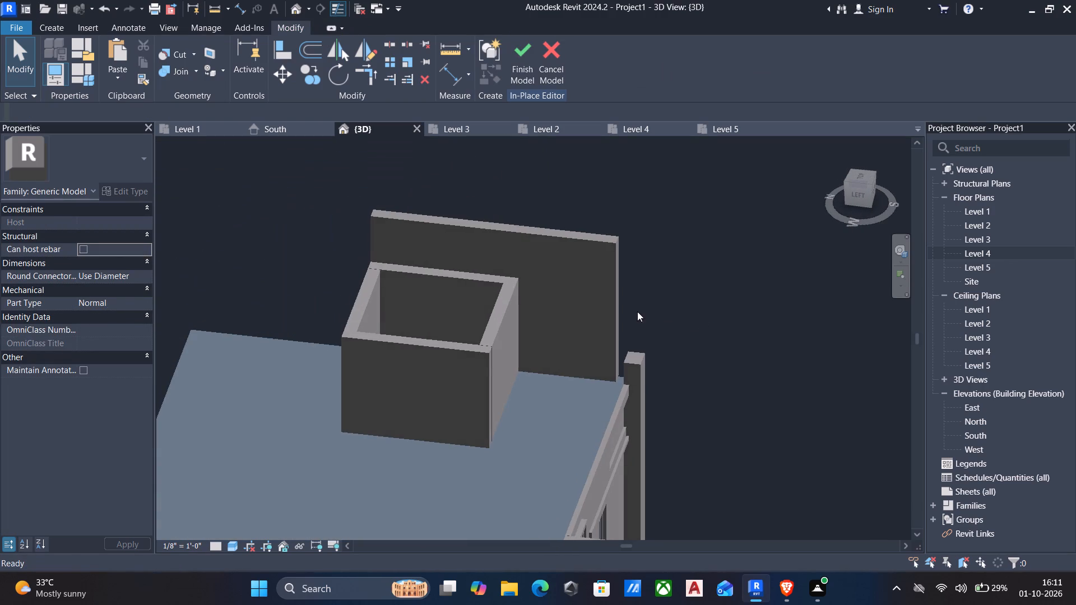
{"action": "middle_click_drag", "start_coordinate": [611, 338], "coordinate": [739, 331], "text": "shift"}
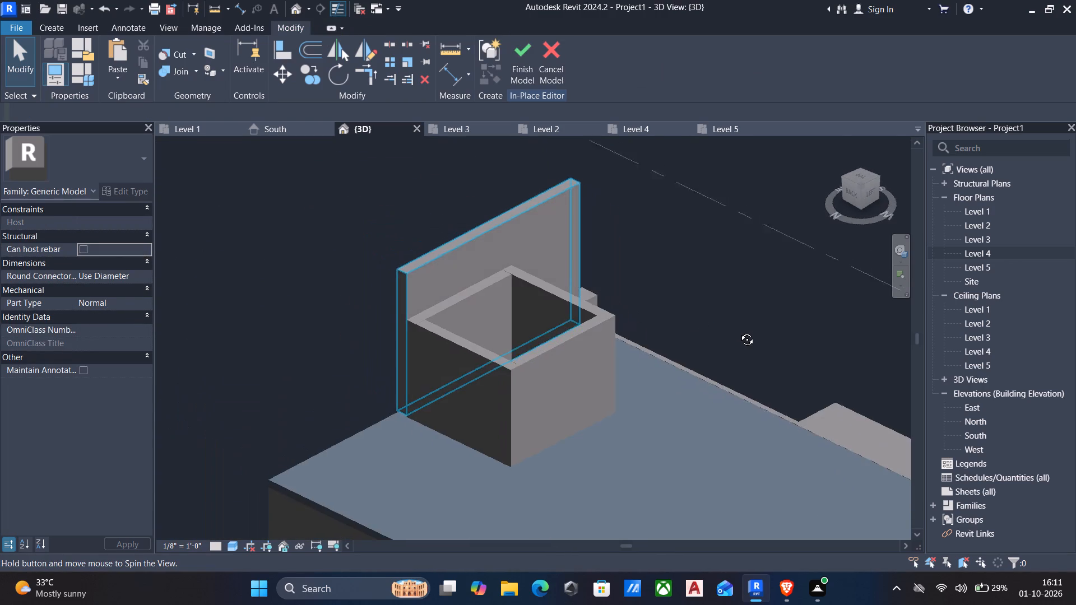
{"action": "middle_click_drag", "start_coordinate": [739, 331], "coordinate": [690, 346], "text": "shift"}
{"action": "type", "text": "al"}
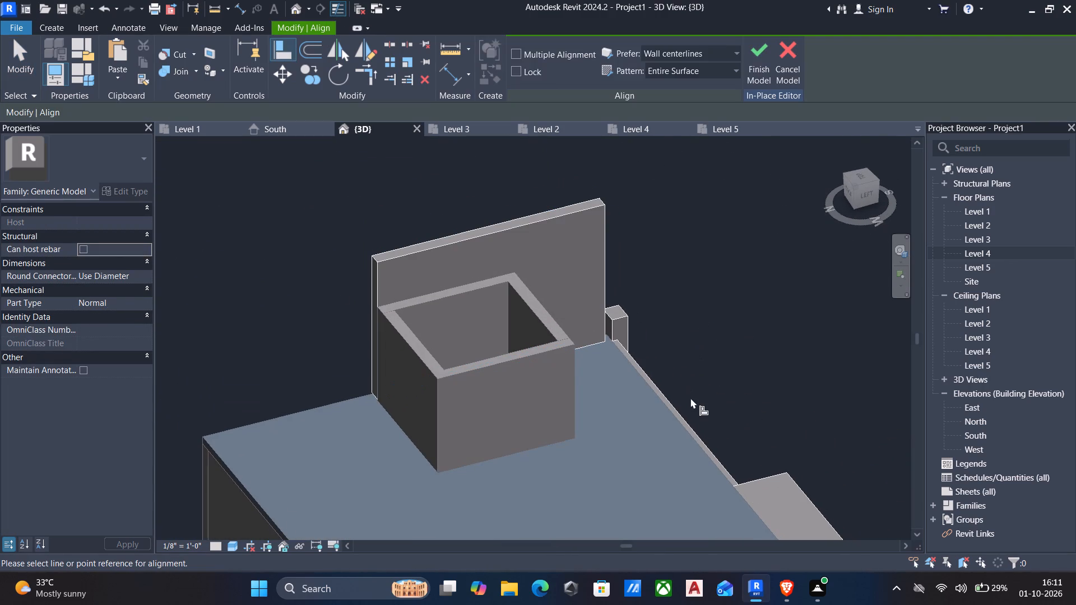
{"action": "scroll", "coordinate": [624, 333], "scroll_direction": "up", "scroll_amount": 4}
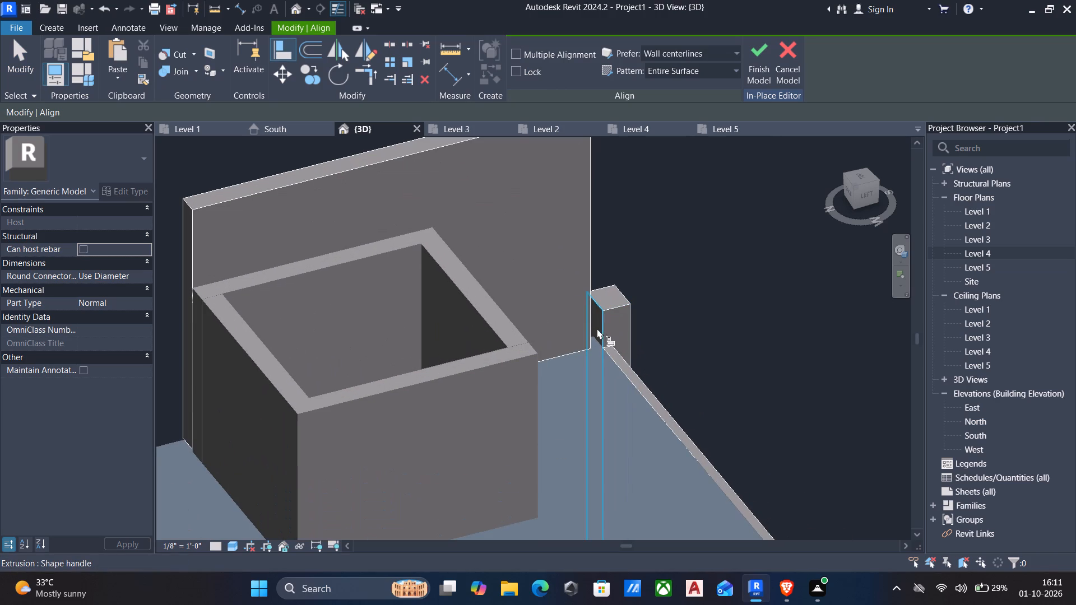
{"action": "left_click", "coordinate": [598, 324]}
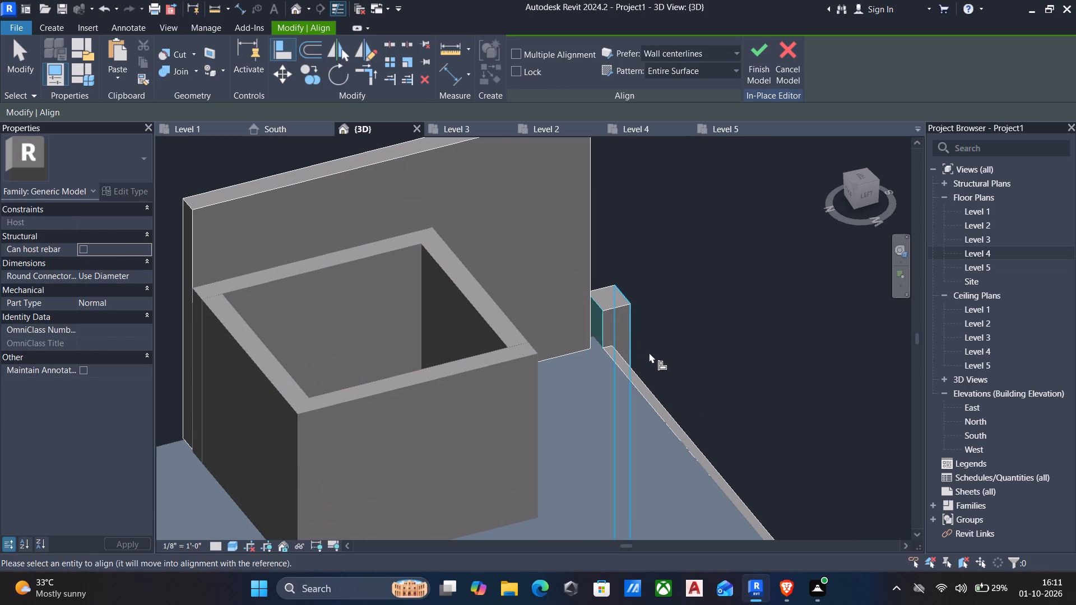
{"action": "middle_click_drag", "start_coordinate": [649, 352], "coordinate": [464, 371], "text": "shift"}
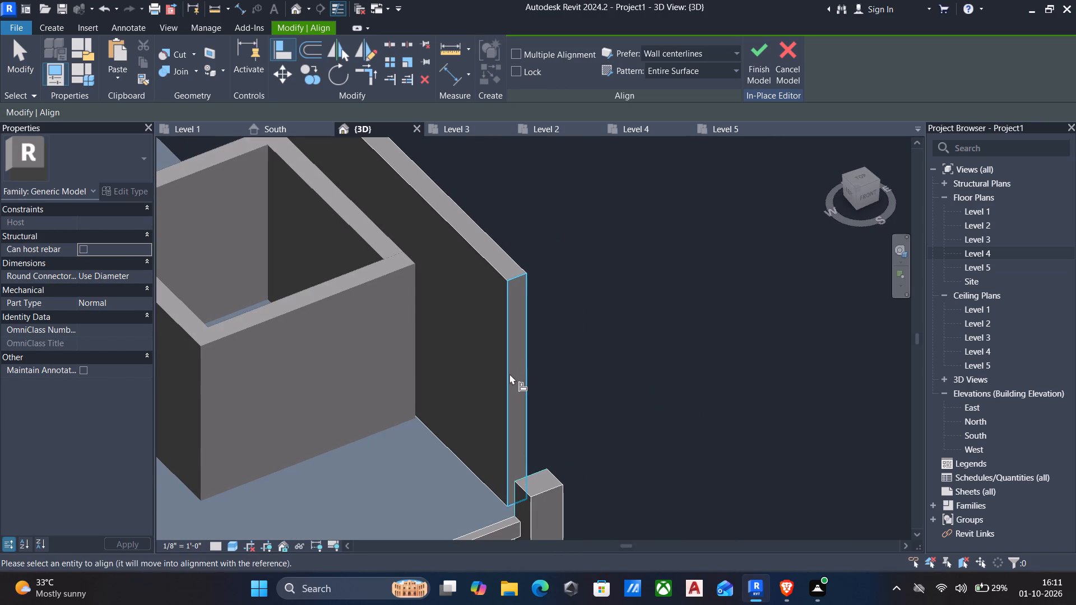
{"action": "left_click", "coordinate": [509, 374]}
Align the panel's outer east face with the outer east face of the corner pillar.
{"action": "scroll", "coordinate": [509, 385], "scroll_direction": "down", "scroll_amount": 3}
{"action": "middle_click_drag", "start_coordinate": [532, 395], "coordinate": [786, 419], "text": "shift"}
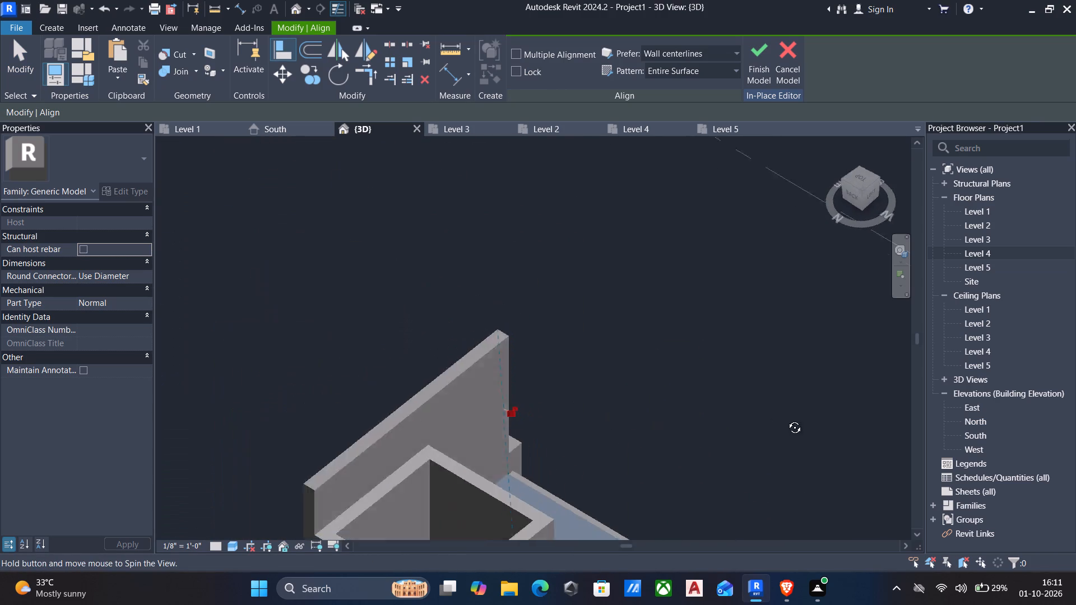
{"action": "middle_click_drag", "start_coordinate": [786, 419], "coordinate": [897, 385], "text": "shift"}
{"action": "scroll", "coordinate": [822, 402], "scroll_direction": "down", "scroll_amount": 1}
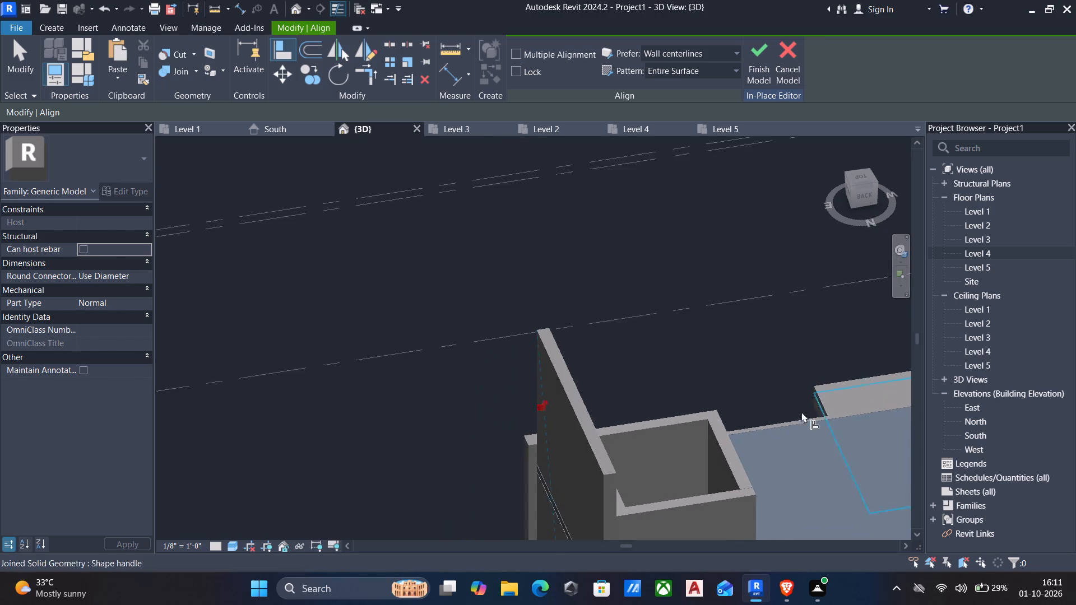
{"action": "scroll", "coordinate": [801, 412], "scroll_direction": "down", "scroll_amount": 1}
{"action": "middle_click_drag", "start_coordinate": [794, 416], "coordinate": [777, 268]}
{"action": "key", "text": "Escape"}
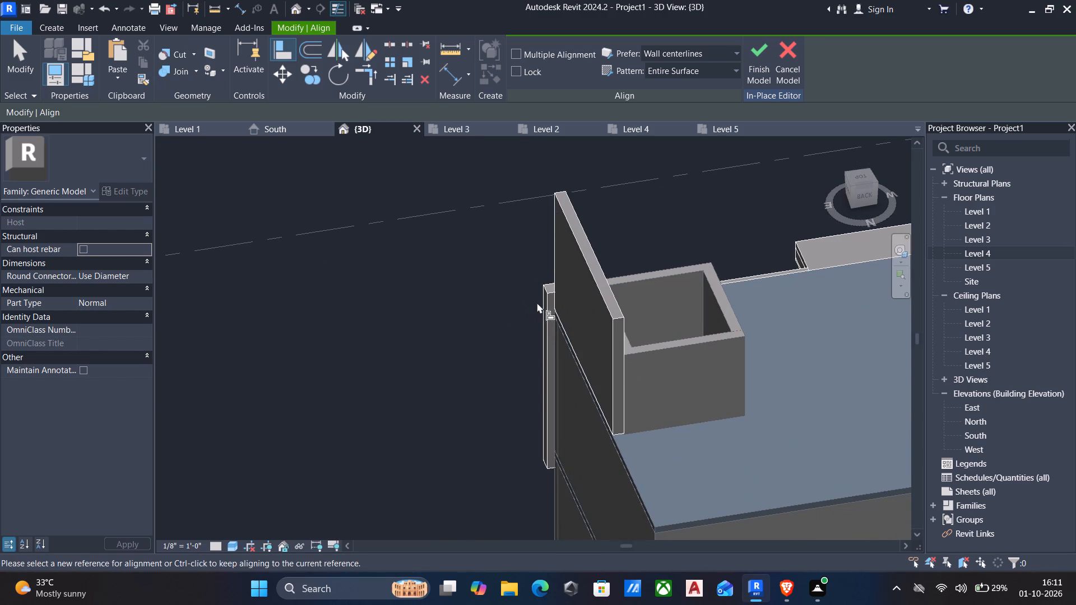
{"action": "left_click", "coordinate": [546, 309]}
{"action": "left_click", "coordinate": [610, 332]}
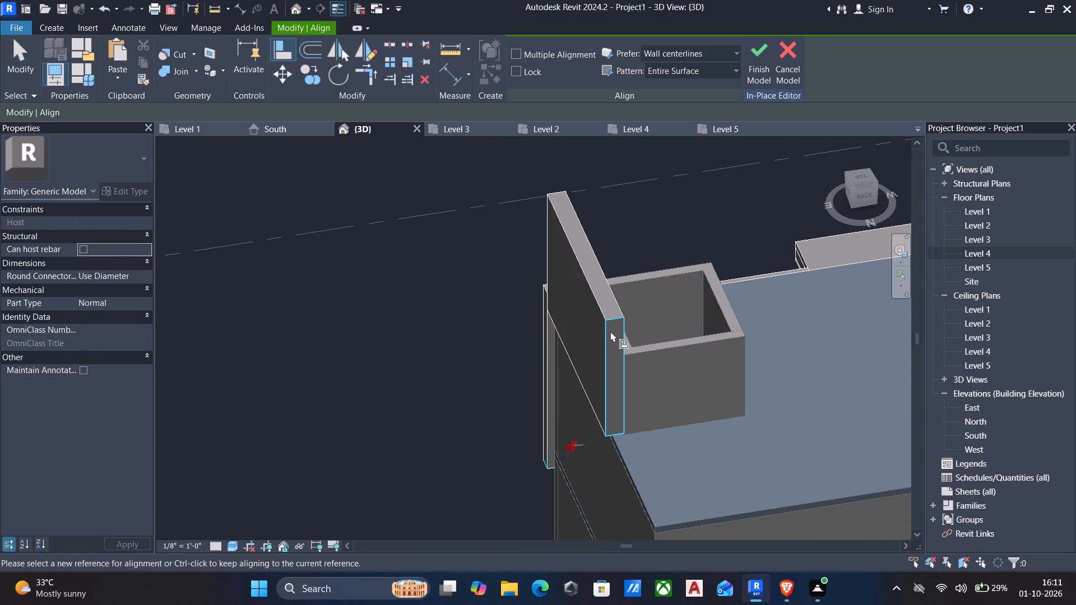
Stretch the top of the corner pillar upward to overlap the lower part of the tall panel's front end.
{"action": "key", "text": "Escape"}
{"action": "scroll", "coordinate": [518, 348], "scroll_direction": "down", "scroll_amount": 3}
{"action": "middle_click_drag", "start_coordinate": [523, 364], "coordinate": [818, 343], "text": "shift"}
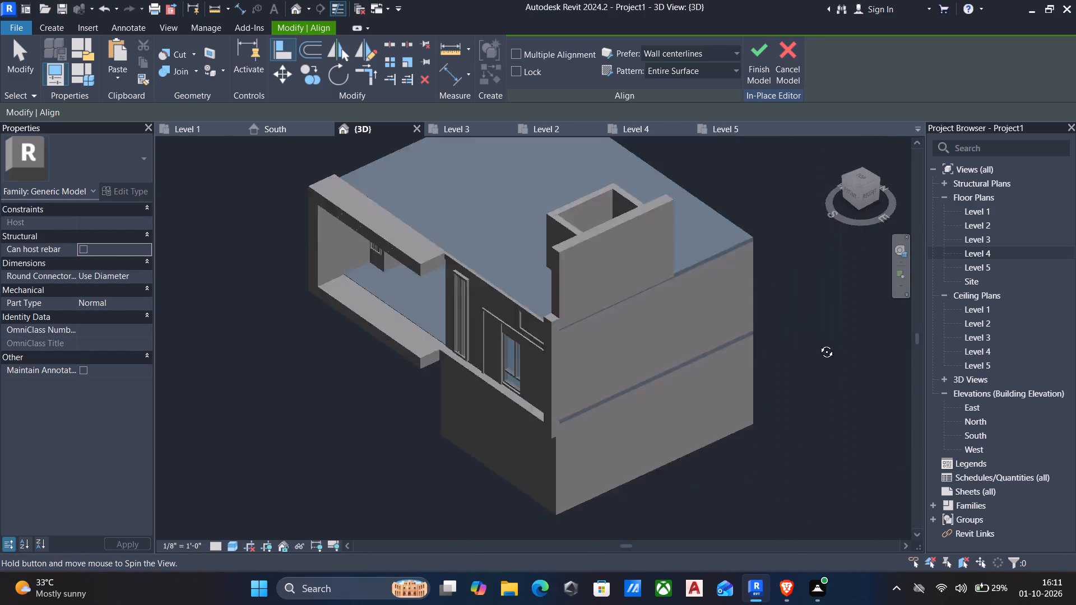
{"action": "middle_click_drag", "start_coordinate": [818, 343], "coordinate": [553, 209], "text": "shift"}
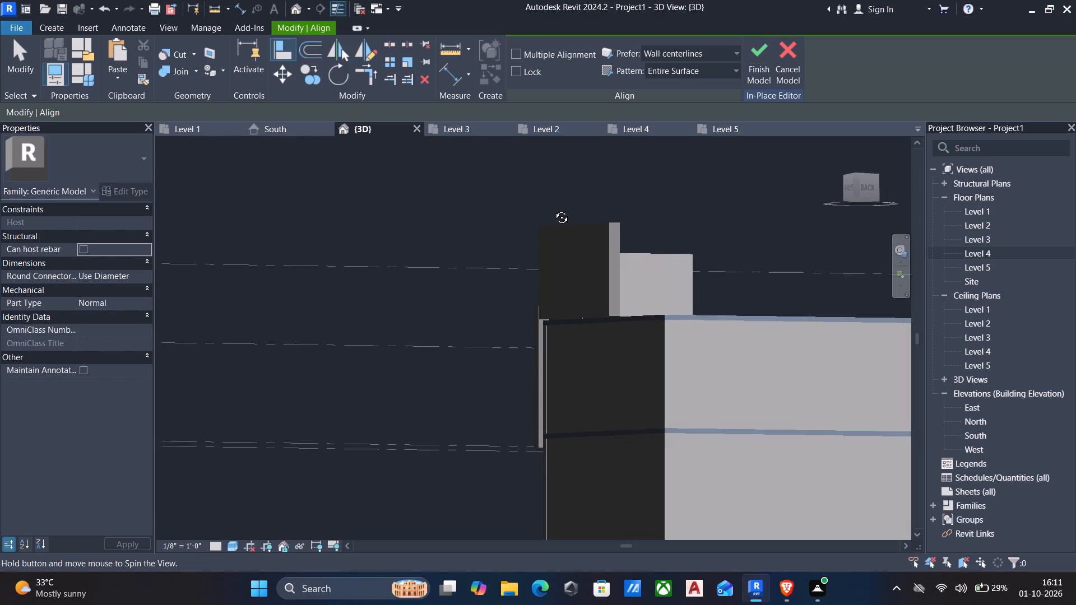
{"action": "middle_click_drag", "start_coordinate": [553, 209], "coordinate": [518, 122], "text": "shift"}
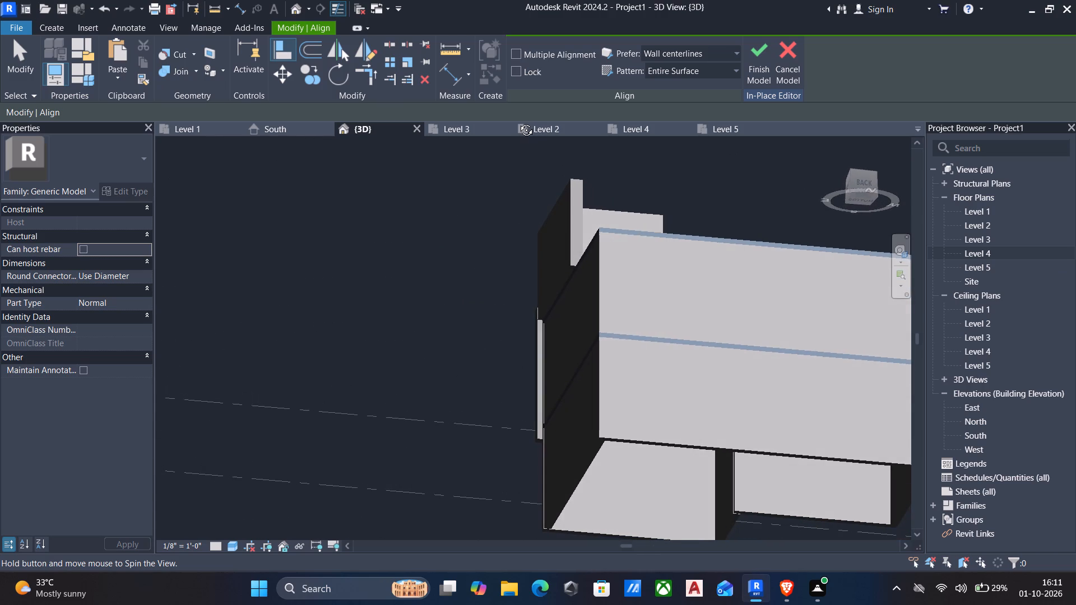
{"action": "middle_click_drag", "start_coordinate": [518, 122], "coordinate": [795, 243], "text": "shift"}
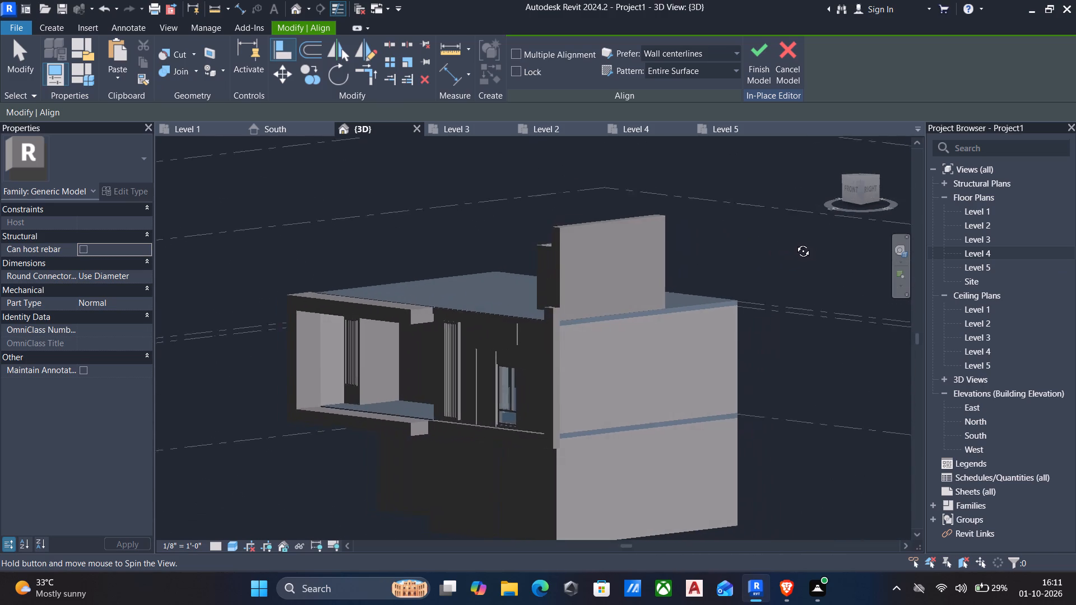
{"action": "middle_click_drag", "start_coordinate": [795, 243], "coordinate": [867, 247], "text": "shift"}
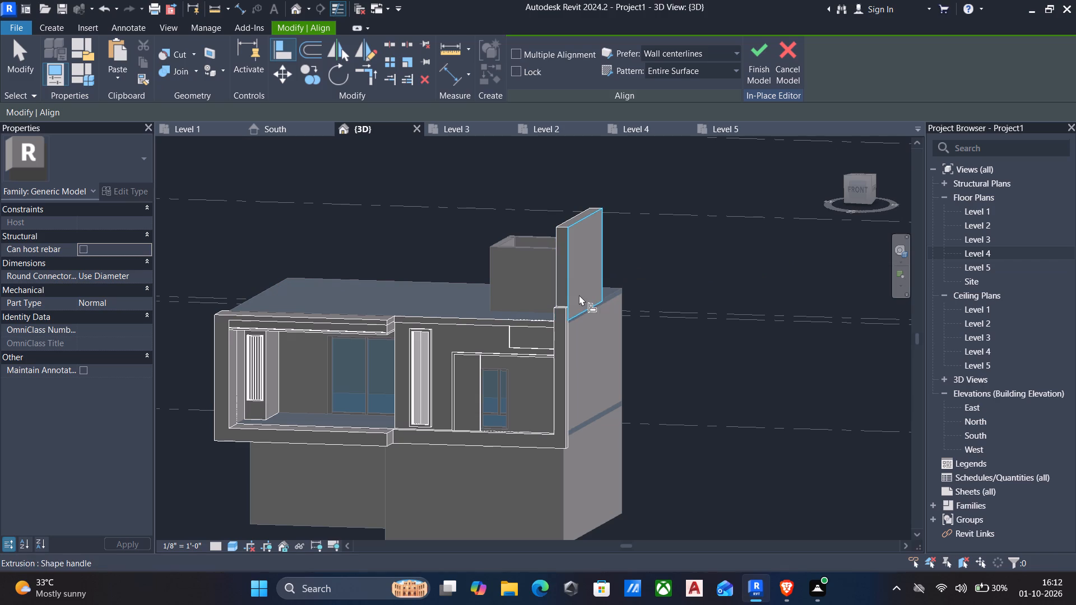
{"action": "scroll", "coordinate": [564, 306], "scroll_direction": "up", "scroll_amount": 3}
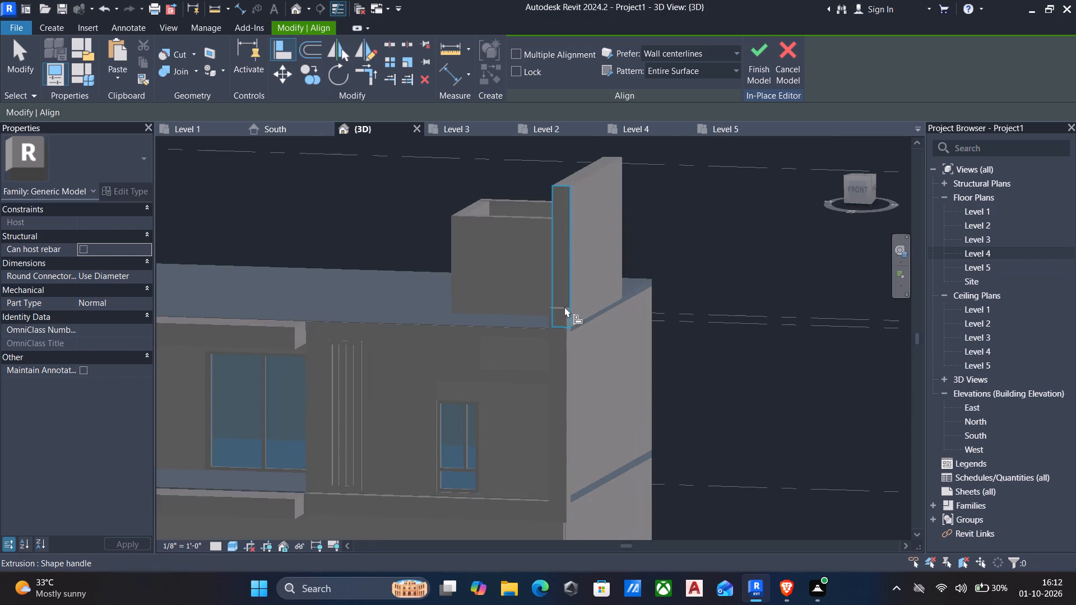
{"action": "key", "text": "Escape"}
{"action": "left_click", "coordinate": [556, 307]}
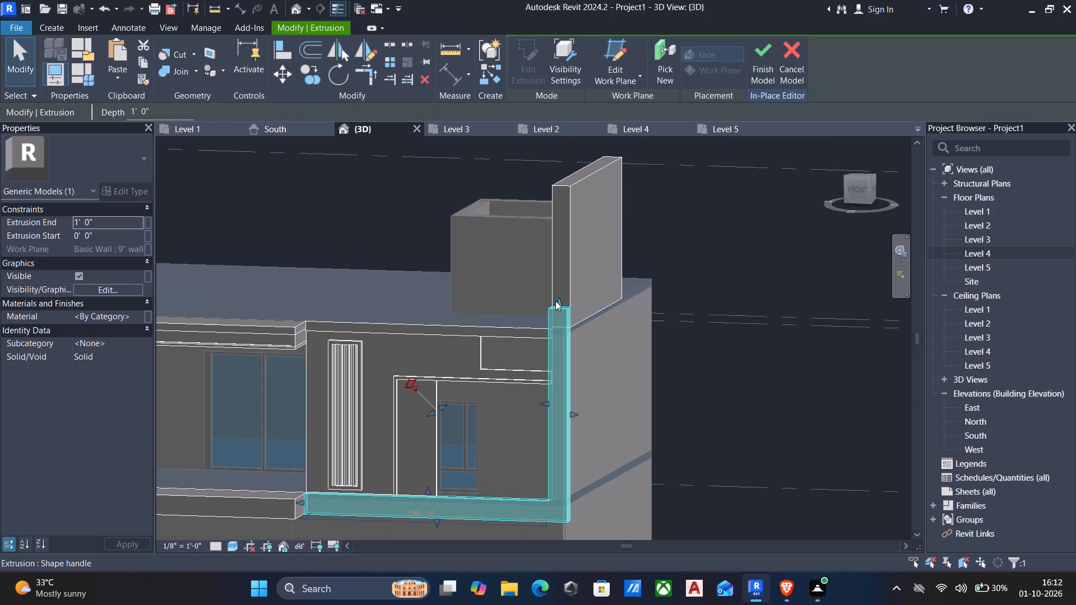
{"action": "left_click_drag", "start_coordinate": [555, 301], "coordinate": [554, 278]}
{"action": "key", "text": "Escape"}
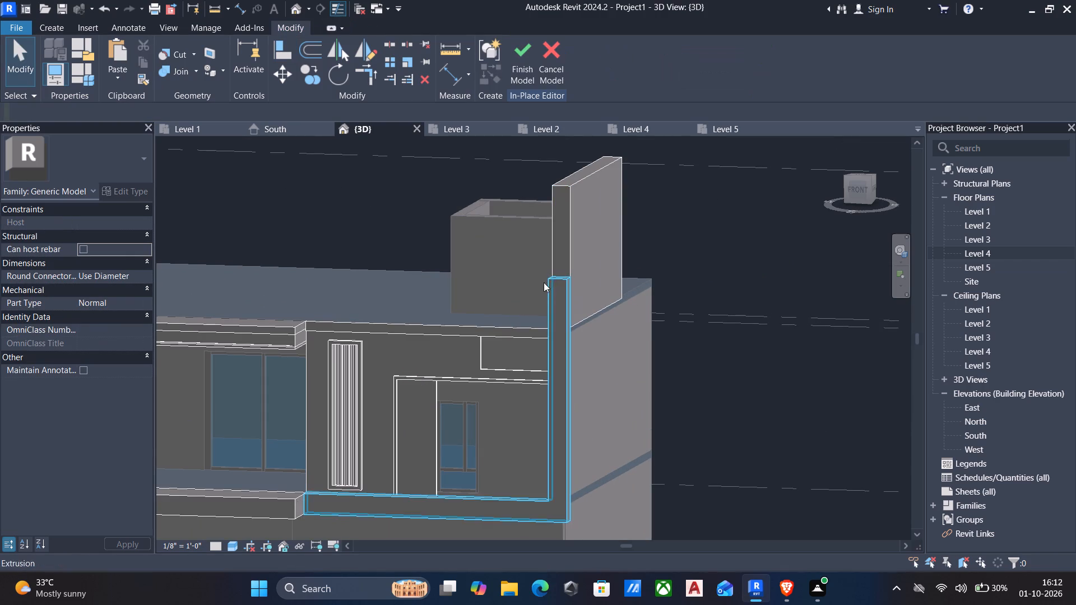
Finish the in-place facade model and unjoin the highlighted ground-floor elements that do not intersect.
{"action": "scroll", "coordinate": [522, 280], "scroll_direction": "down", "scroll_amount": 1}
{"action": "middle_click_drag", "start_coordinate": [508, 274], "coordinate": [534, 271], "text": "shift"}
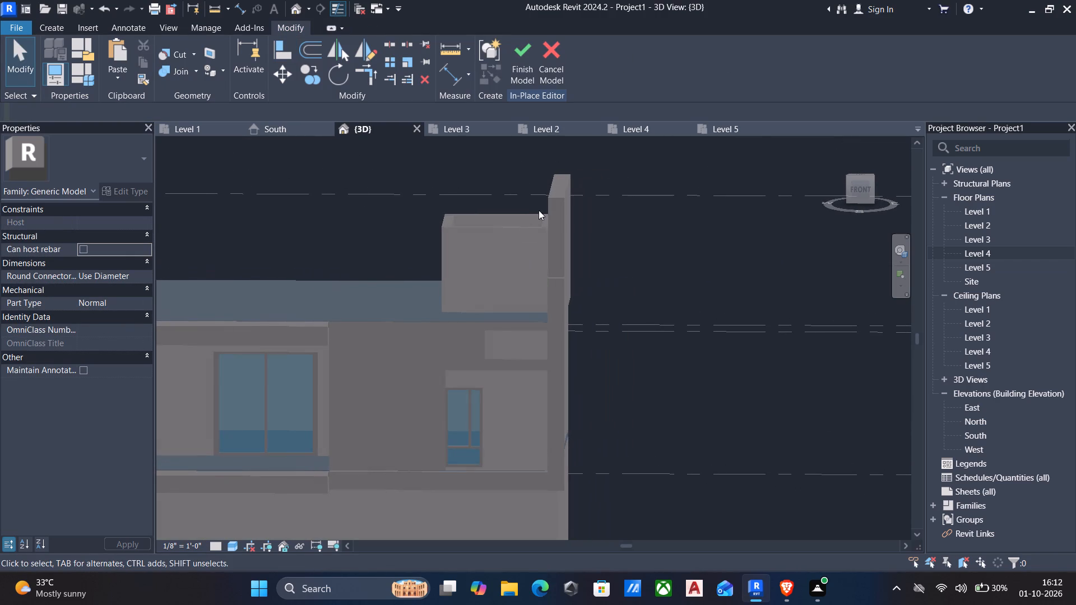
{"action": "left_click", "coordinate": [517, 53]}
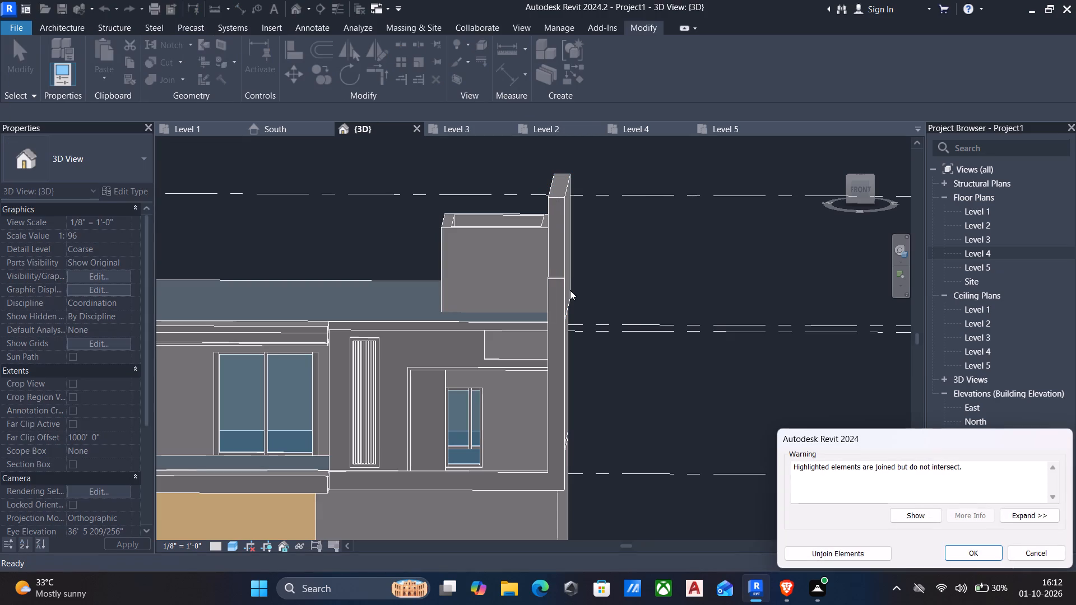
{"action": "scroll", "coordinate": [515, 390], "scroll_direction": "down", "scroll_amount": 4}
{"action": "middle_click_drag", "start_coordinate": [499, 390], "coordinate": [512, 329]}
{"action": "scroll", "coordinate": [342, 438], "scroll_direction": "up", "scroll_amount": 3}
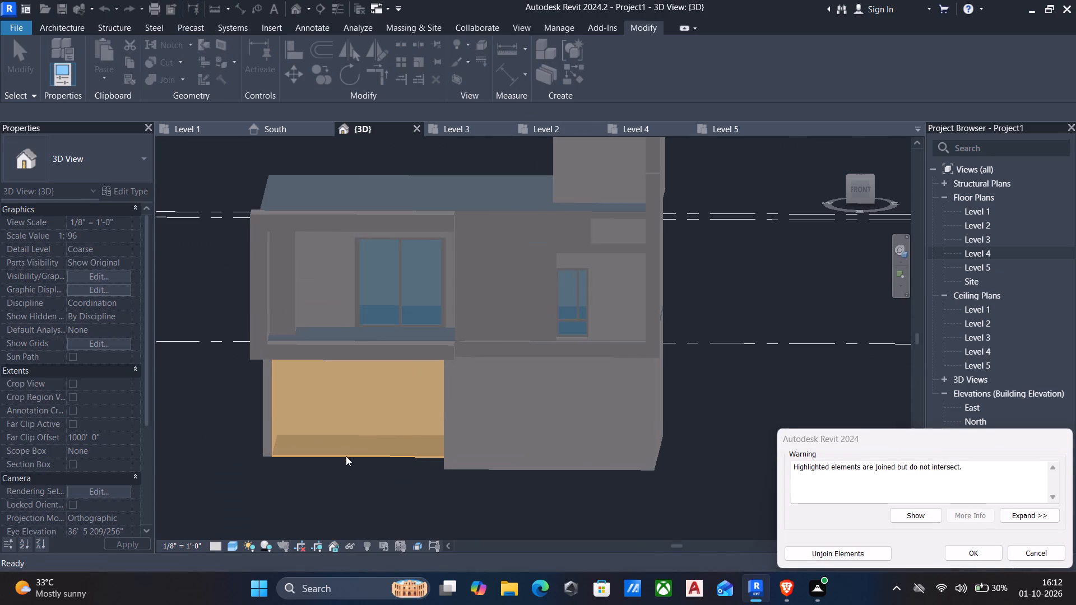
{"action": "left_click", "coordinate": [346, 459]}
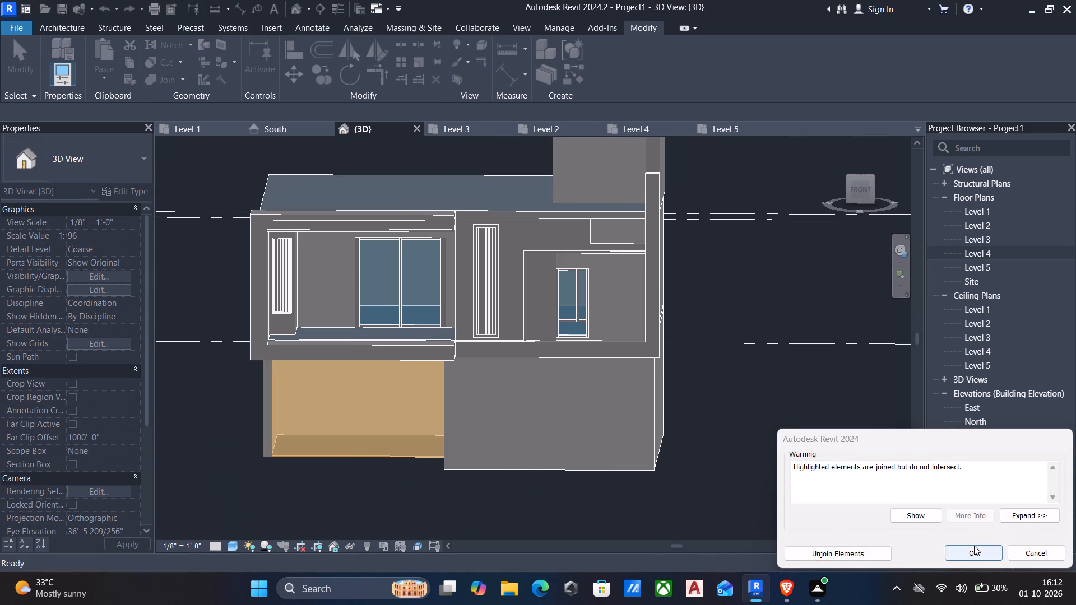
{"action": "left_click", "coordinate": [833, 555]}
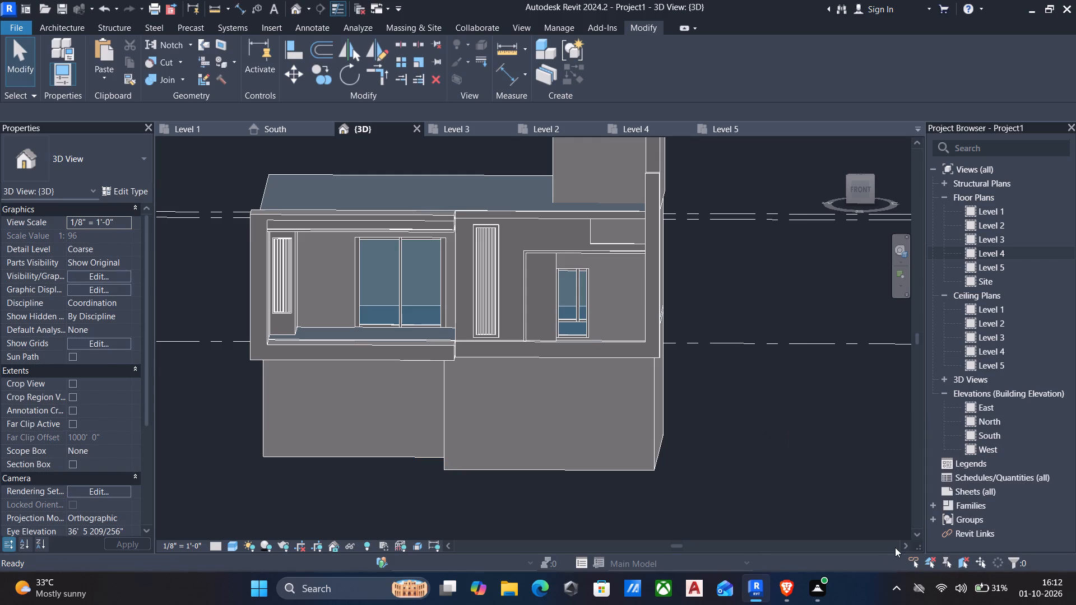
Reopen the facade model for in-place editing and start an extrusion with the roof enclosure wall's top face as work plane.
{"action": "scroll", "coordinate": [510, 385], "scroll_direction": "down", "scroll_amount": 1}
{"action": "middle_click_drag", "start_coordinate": [510, 385], "coordinate": [514, 535]}
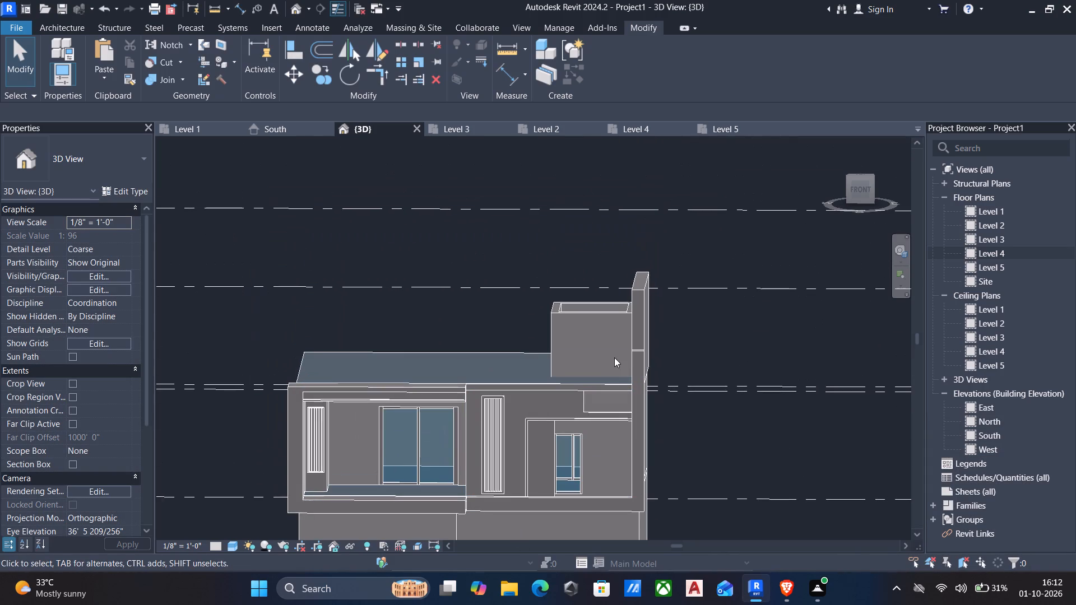
{"action": "middle_click_drag", "start_coordinate": [607, 375], "coordinate": [441, 385]}
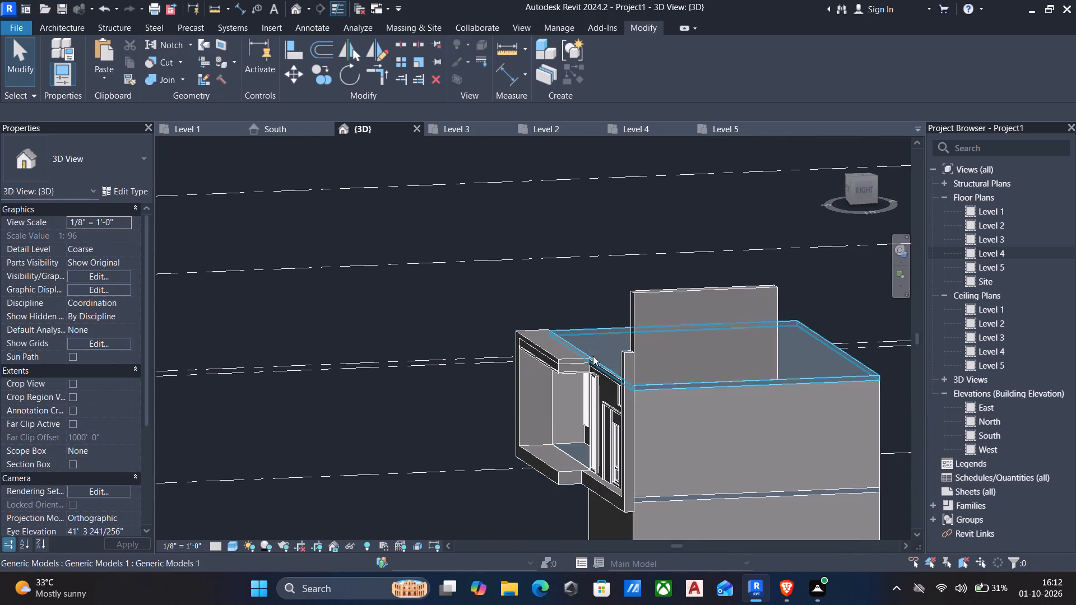
{"action": "middle_click_drag", "start_coordinate": [606, 356], "coordinate": [738, 381], "text": "shift"}
{"action": "middle_click_drag", "start_coordinate": [689, 355], "coordinate": [676, 410], "text": "shift"}
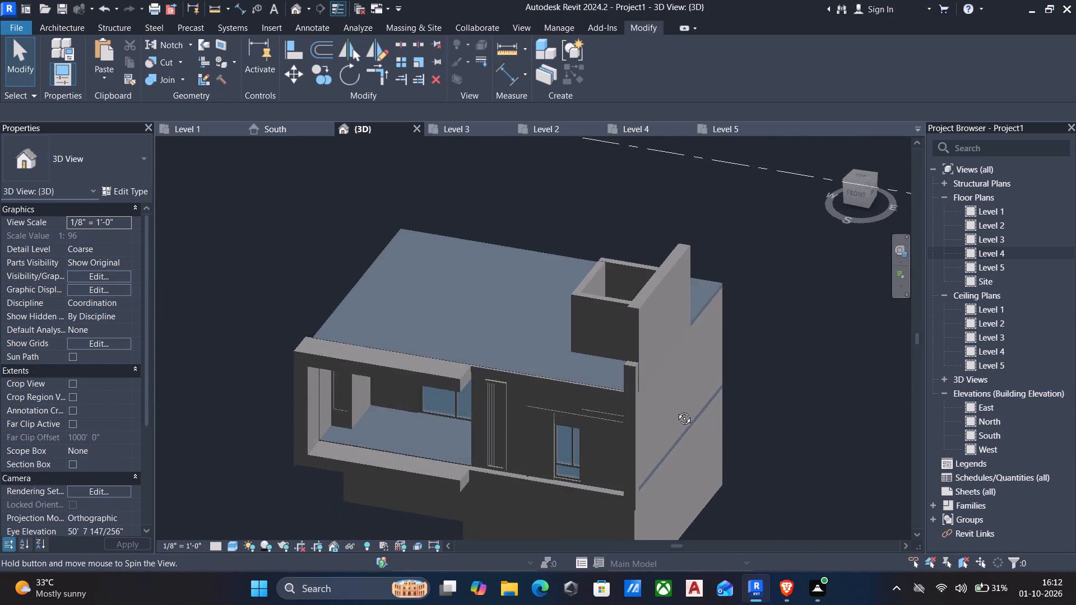
{"action": "middle_click_drag", "start_coordinate": [676, 410], "coordinate": [679, 429], "text": "shift"}
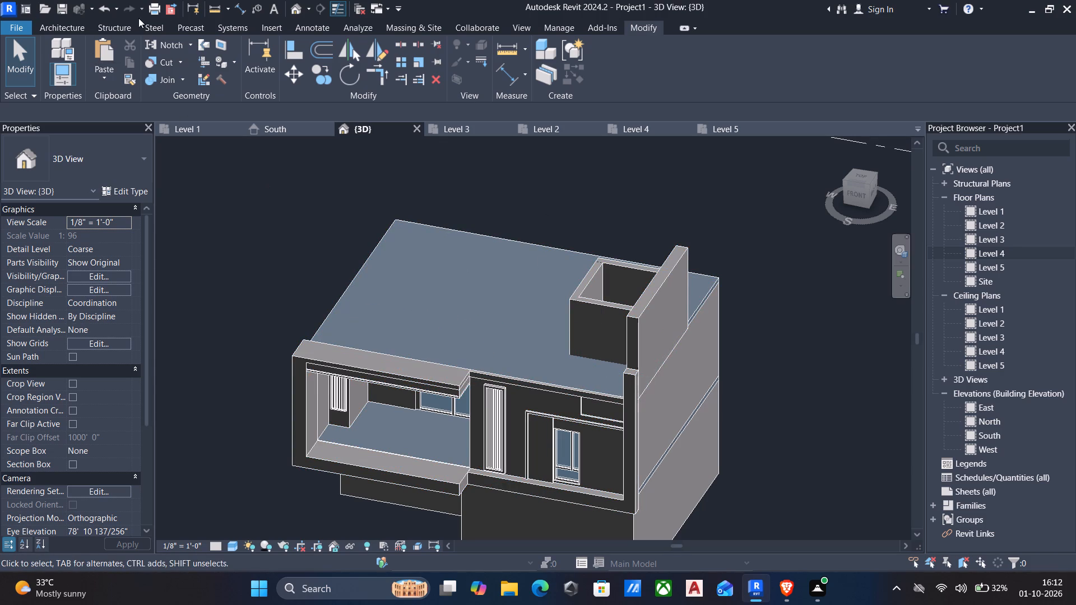
{"action": "left_click", "coordinate": [644, 315]}
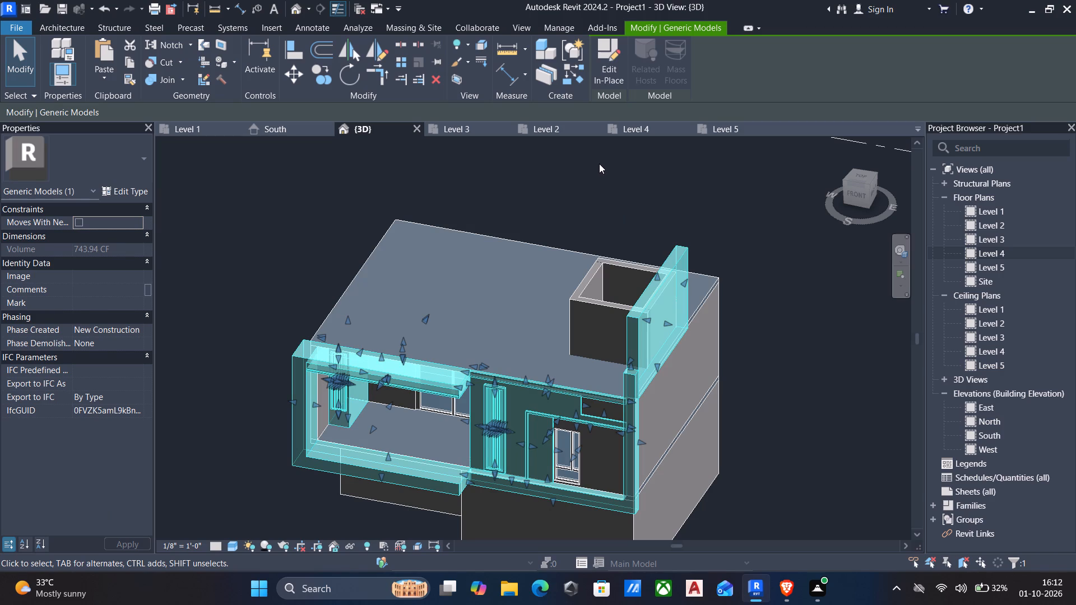
{"action": "left_click", "coordinate": [598, 66]}
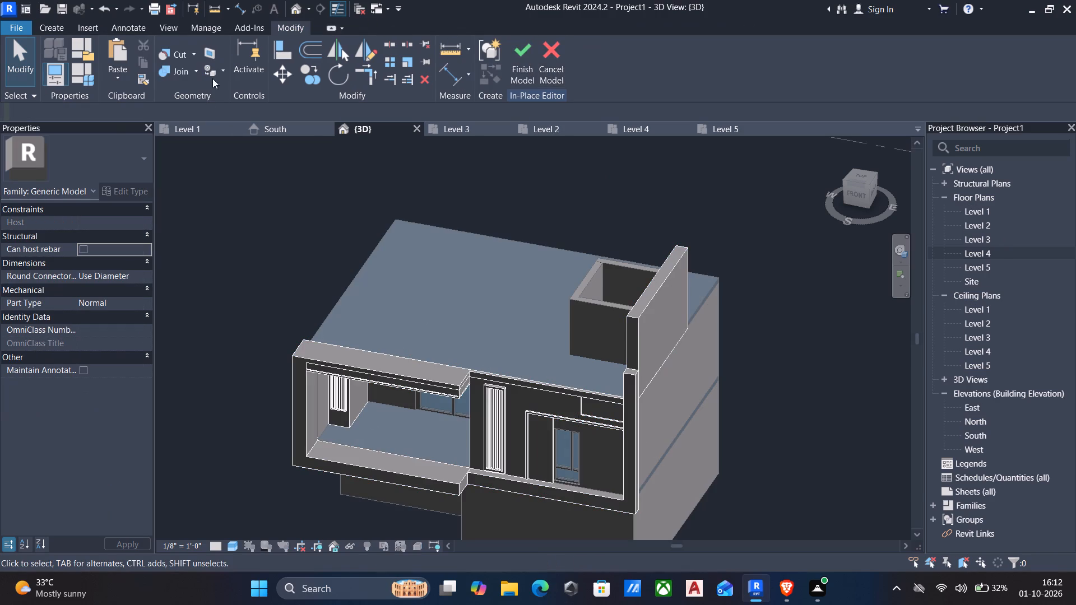
{"action": "left_click", "coordinate": [43, 32]}
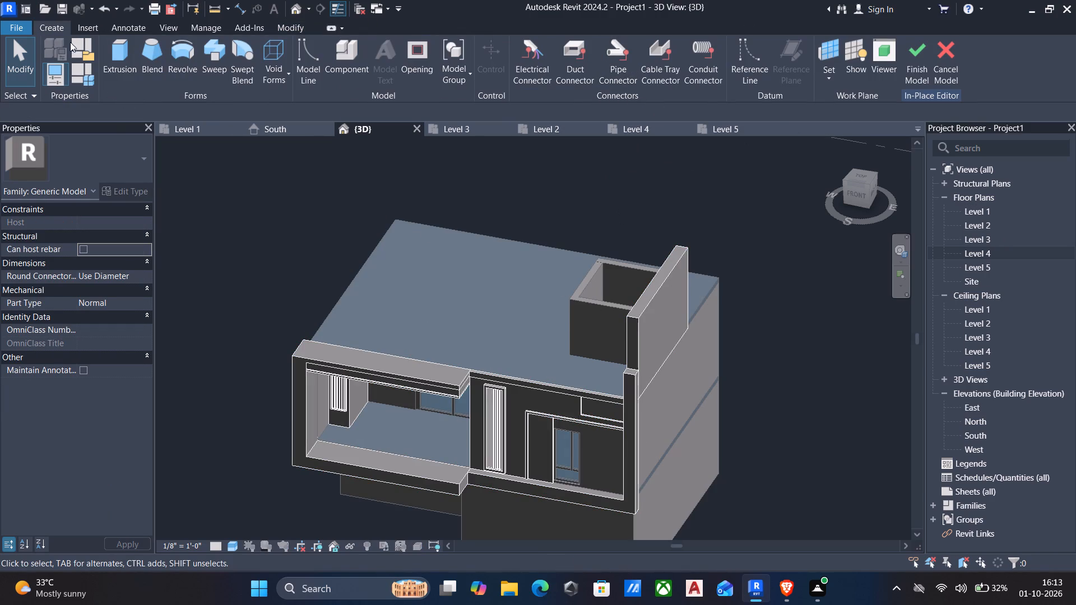
{"action": "left_click", "coordinate": [120, 53]}
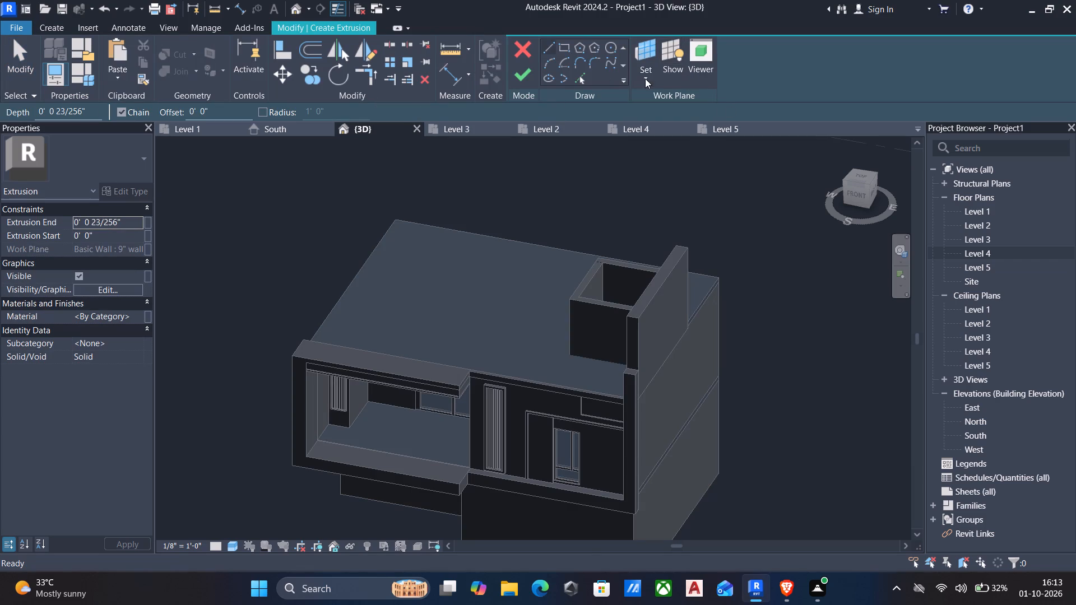
{"action": "left_click", "coordinate": [647, 77]}
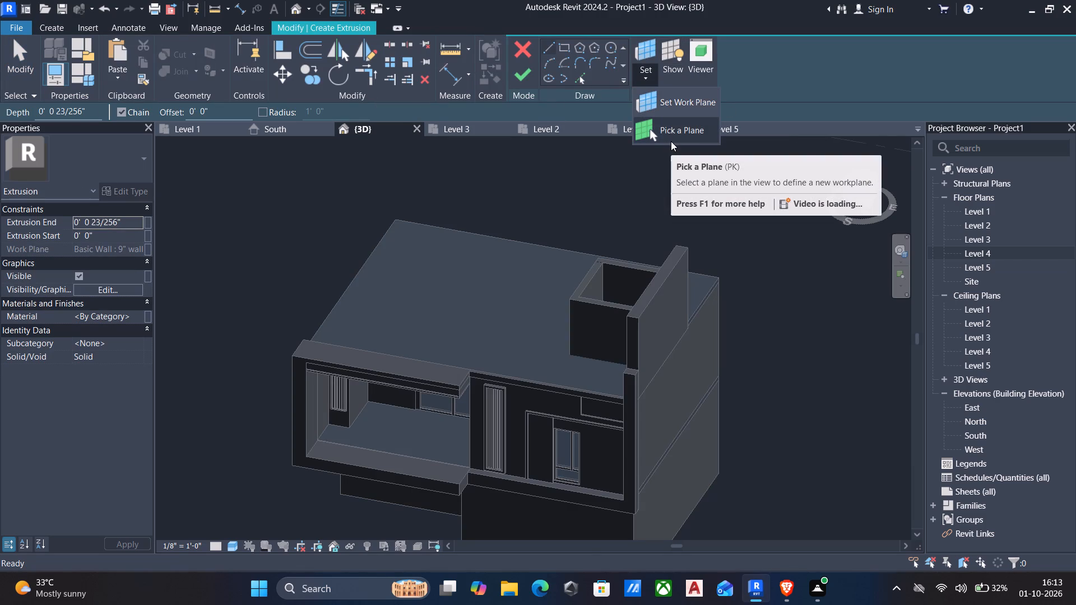
{"action": "left_click", "coordinate": [674, 132]}
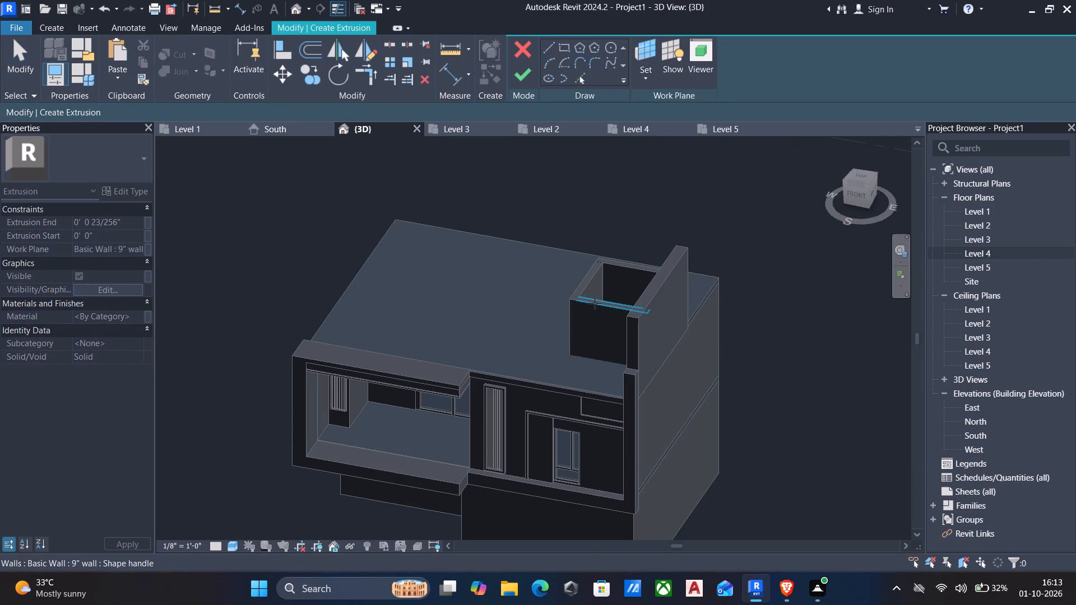
{"action": "left_click", "coordinate": [595, 303]}
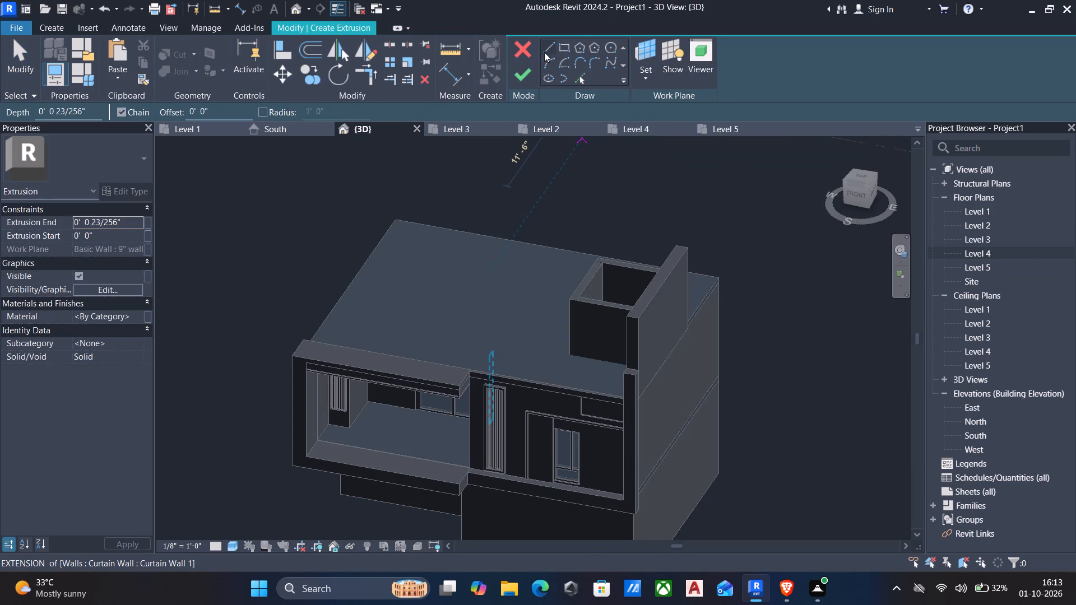
Sketch a rectangle with a 2' outward offset around the enclosure top, about 10' 4" by 12' 4", reaching the tall panel, and finish the extrusion.
{"action": "left_click", "coordinate": [565, 50]}
{"action": "scroll", "coordinate": [602, 262], "scroll_direction": "up", "scroll_amount": 2}
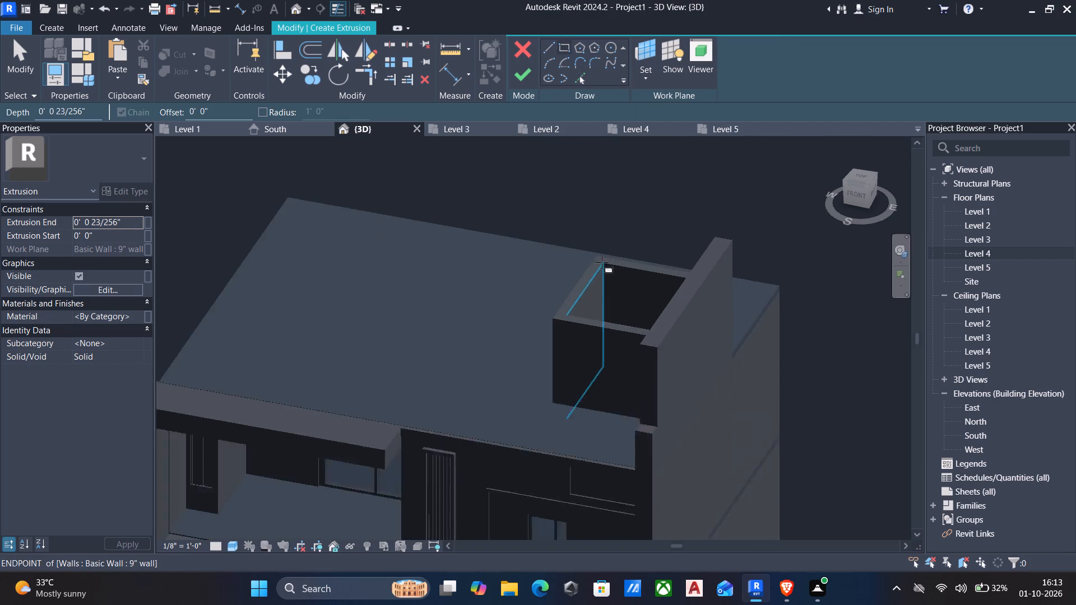
{"action": "scroll", "coordinate": [602, 262], "scroll_direction": "up", "scroll_amount": 2}
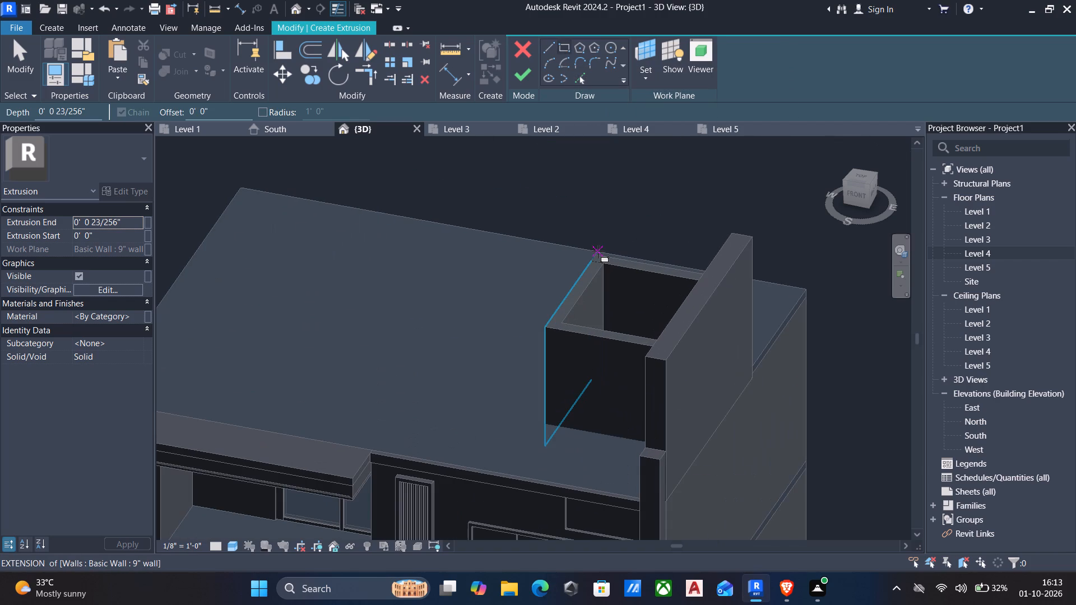
{"action": "left_click_drag", "start_coordinate": [226, 110], "coordinate": [1, 89]}
{"action": "type", "text": "2'"}
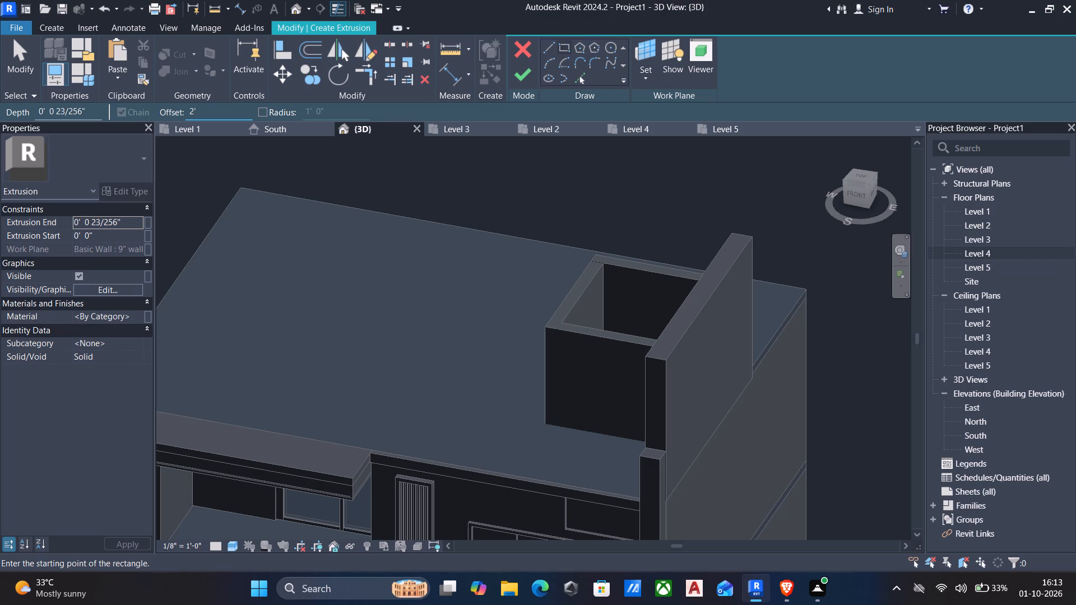
{"action": "key", "text": "Return"}
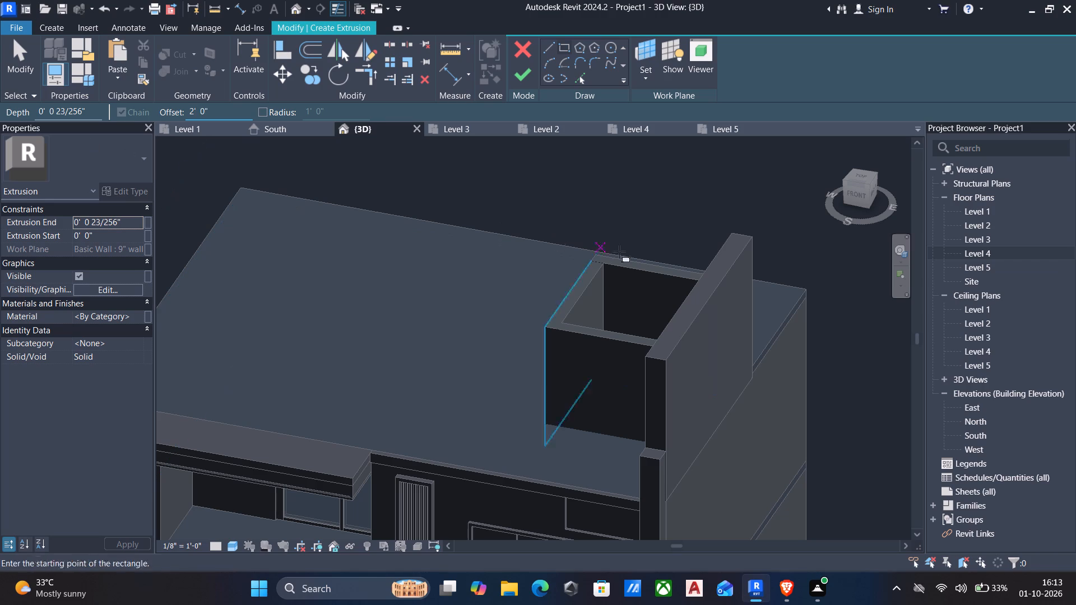
{"action": "left_click", "coordinate": [591, 253]}
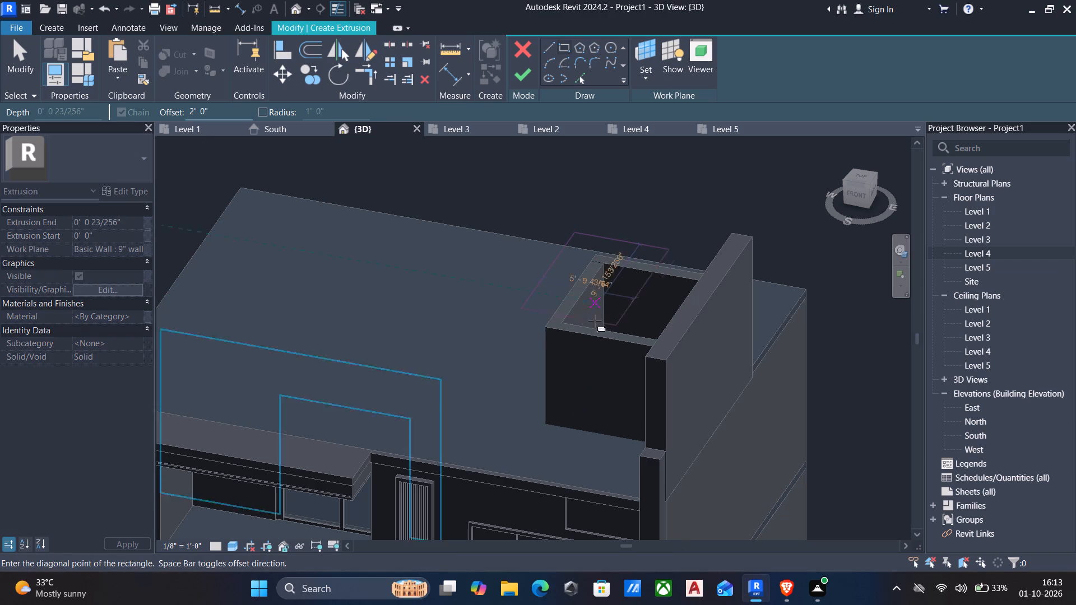
{"action": "middle_click_drag", "start_coordinate": [595, 323], "coordinate": [644, 324]}
{"action": "middle_click_drag", "start_coordinate": [671, 335], "coordinate": [709, 325], "text": "shift"}
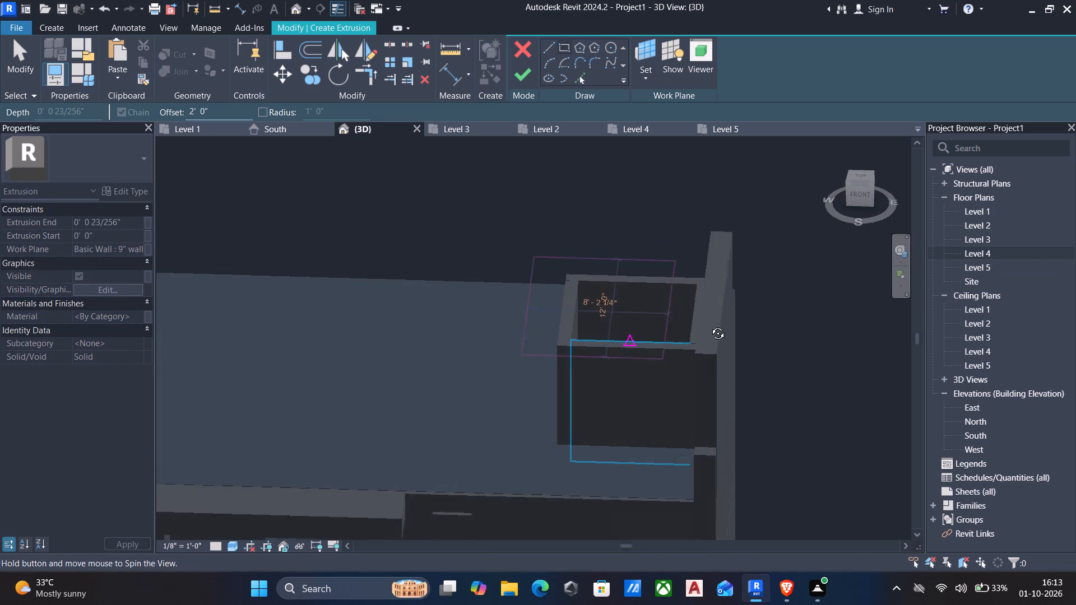
{"action": "middle_click_drag", "start_coordinate": [709, 325], "coordinate": [713, 324], "text": "shift"}
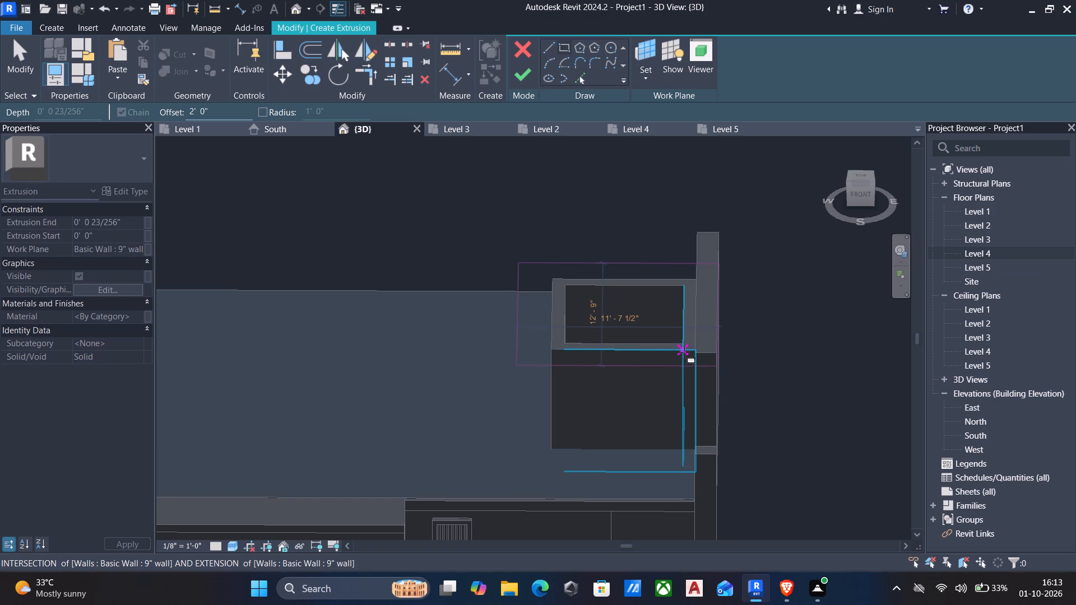
{"action": "scroll", "coordinate": [686, 351], "scroll_direction": "up", "scroll_amount": 3}
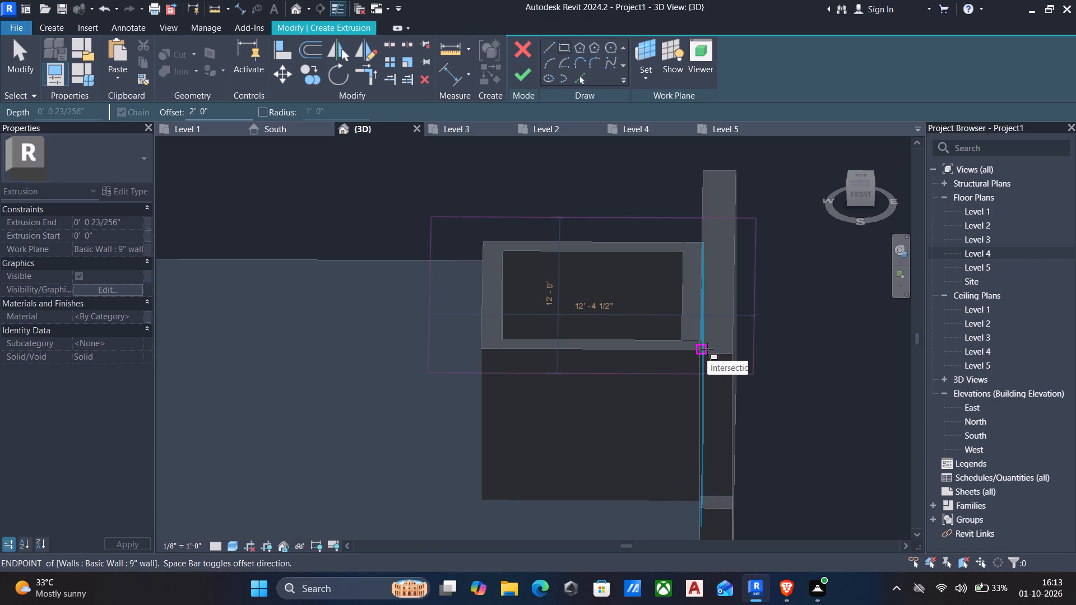
{"action": "left_click", "coordinate": [648, 345]}
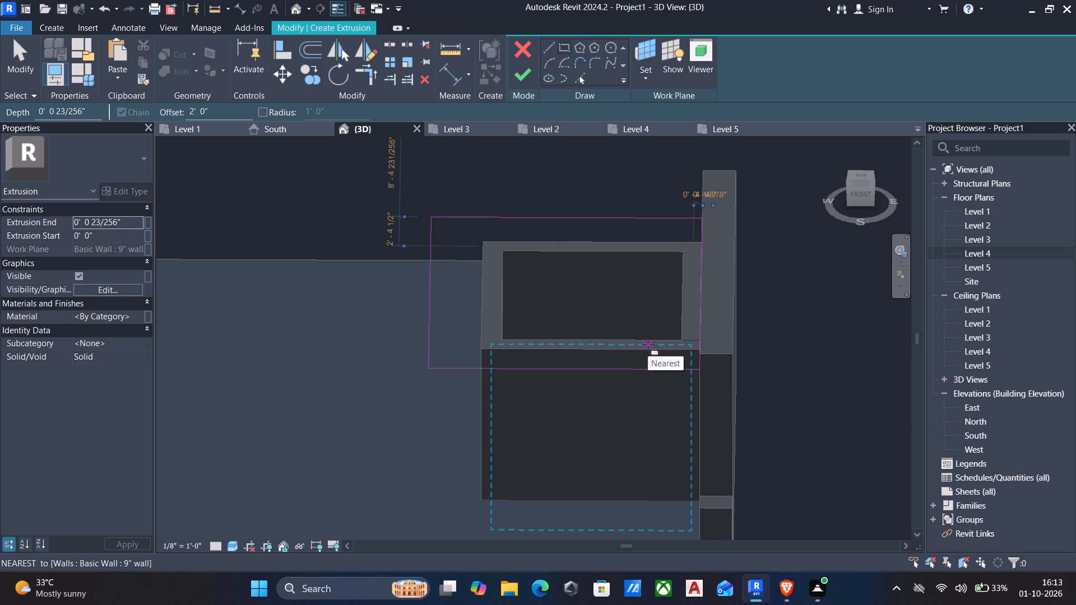
{"action": "key", "text": "Escape"}
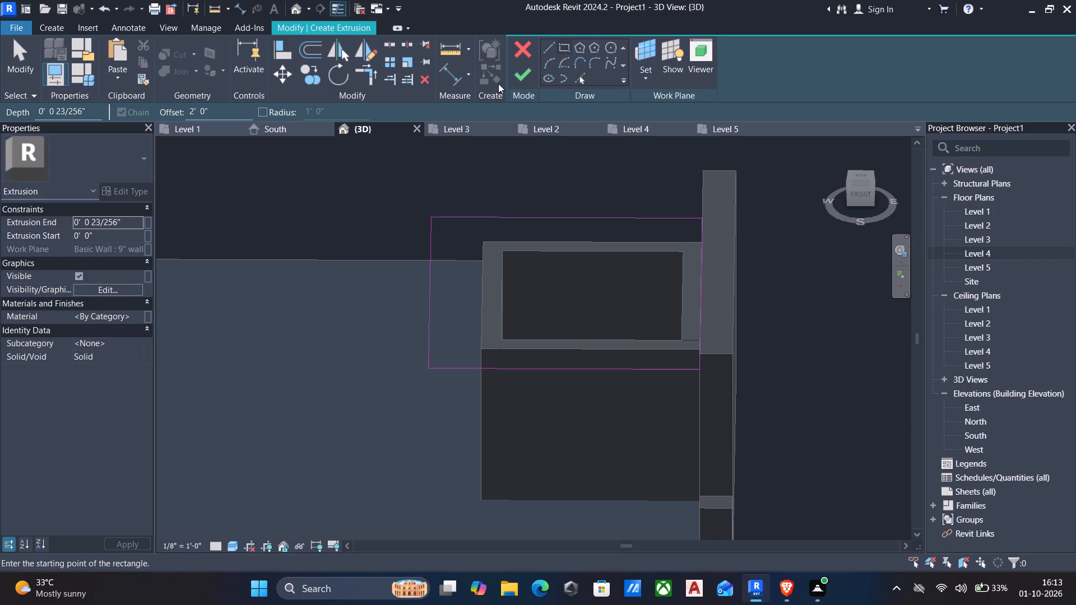
{"action": "left_click", "coordinate": [517, 83]}
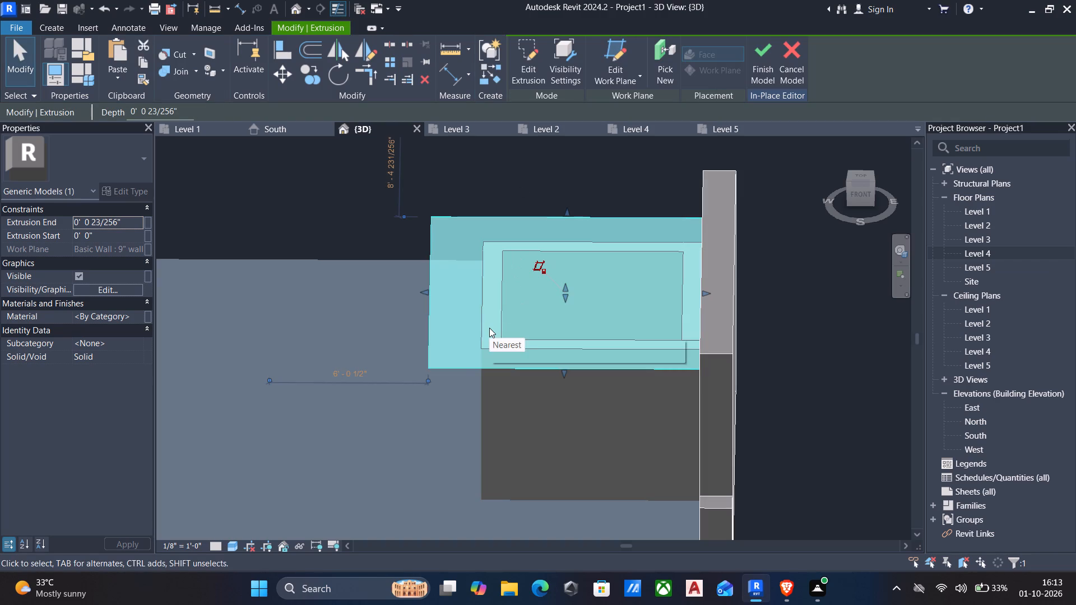
Stretch the enclosure roof slab upward to a thickness of about 9 11/16" and finish the in-place facade model without saving the project.
{"action": "middle_click_drag", "start_coordinate": [491, 329], "coordinate": [503, 227], "text": "shift"}
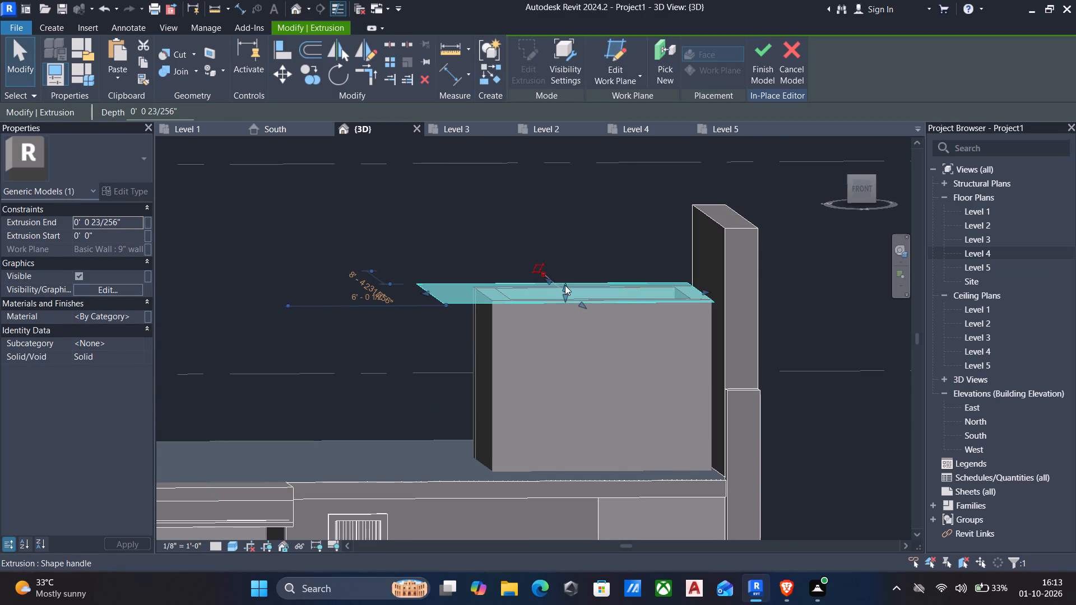
{"action": "left_click_drag", "start_coordinate": [565, 285], "coordinate": [560, 270]}
{"action": "scroll", "coordinate": [565, 285], "scroll_direction": "up", "scroll_amount": 1}
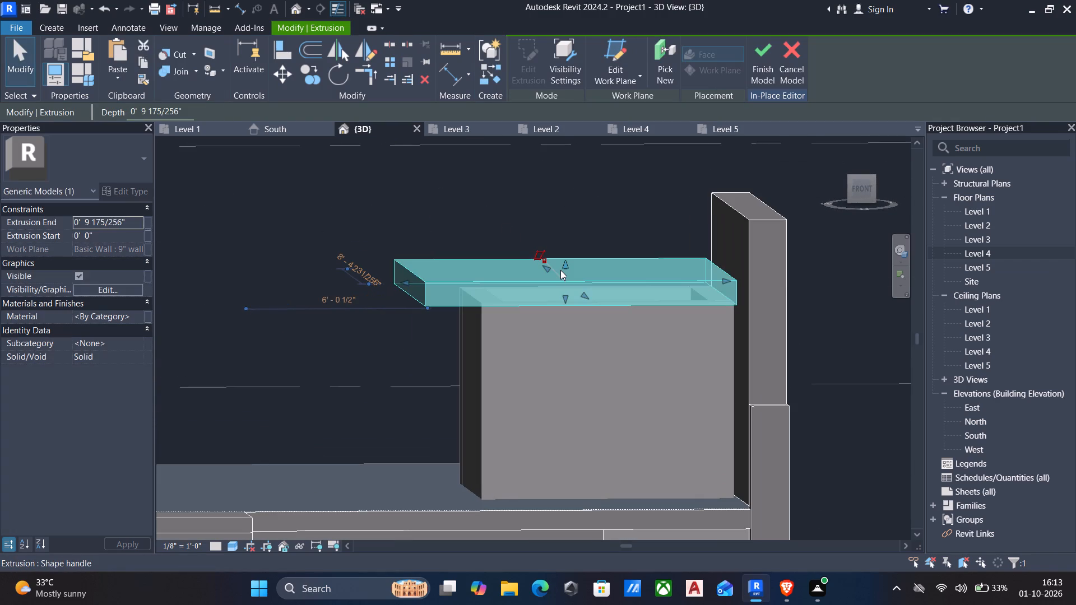
{"action": "key", "text": "Escape"}
{"action": "scroll", "coordinate": [574, 342], "scroll_direction": "down", "scroll_amount": 2}
{"action": "middle_click_drag", "start_coordinate": [573, 342], "coordinate": [551, 350], "text": "shift"}
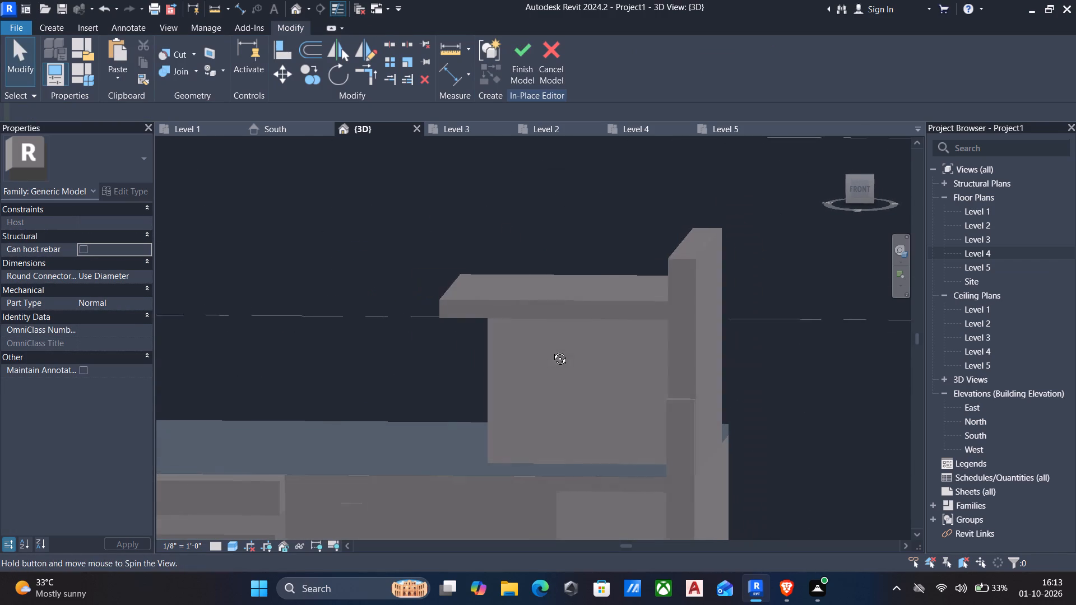
{"action": "middle_click_drag", "start_coordinate": [551, 350], "coordinate": [551, 351], "text": "shift"}
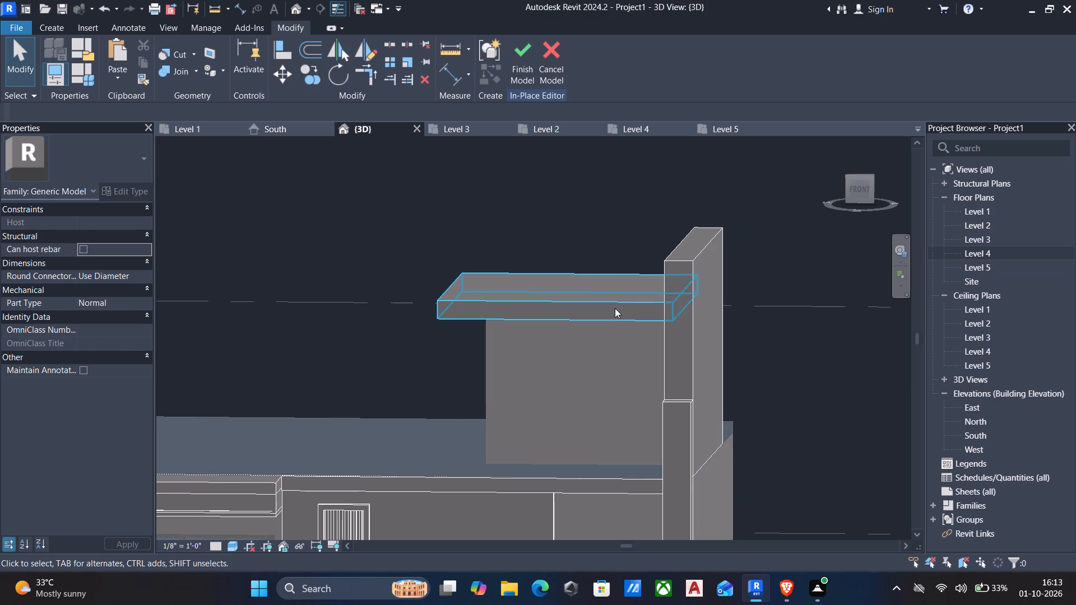
{"action": "left_click", "coordinate": [522, 56]}
{"action": "scroll", "coordinate": [623, 298], "scroll_direction": "down", "scroll_amount": 4}
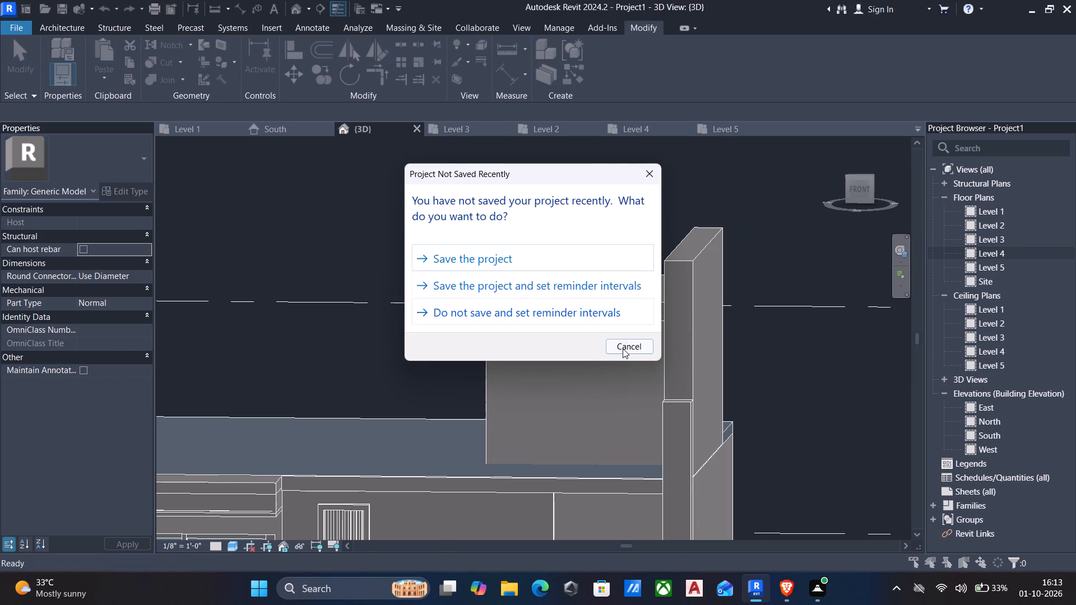
{"action": "left_click", "coordinate": [623, 348]}
Align the top face of the tall panel with the top face of the enclosure roof slab.
{"action": "type", "text": "al"}
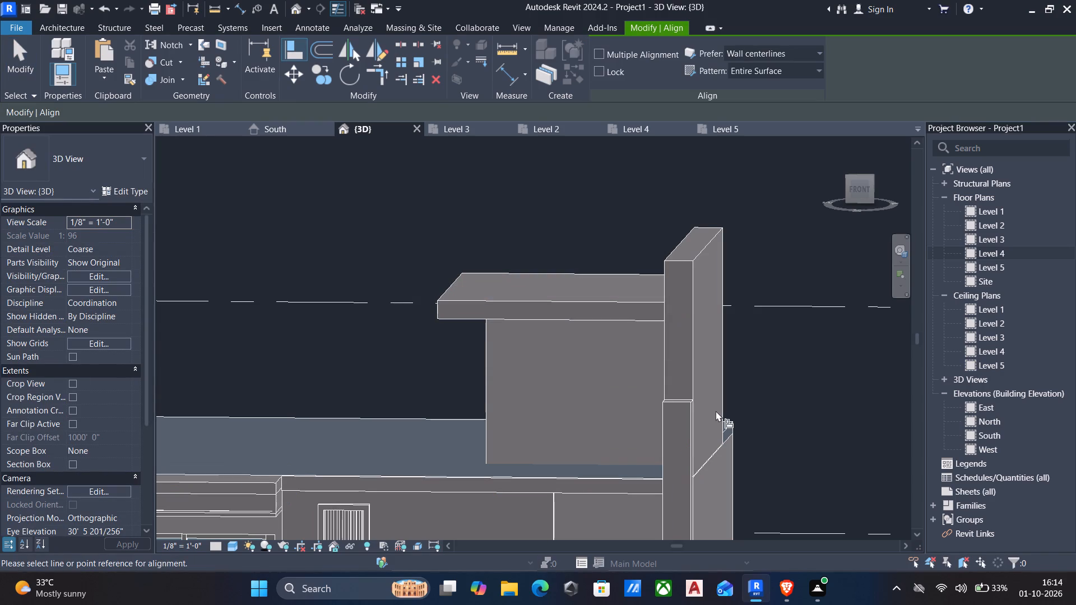
{"action": "left_click", "coordinate": [537, 300]}
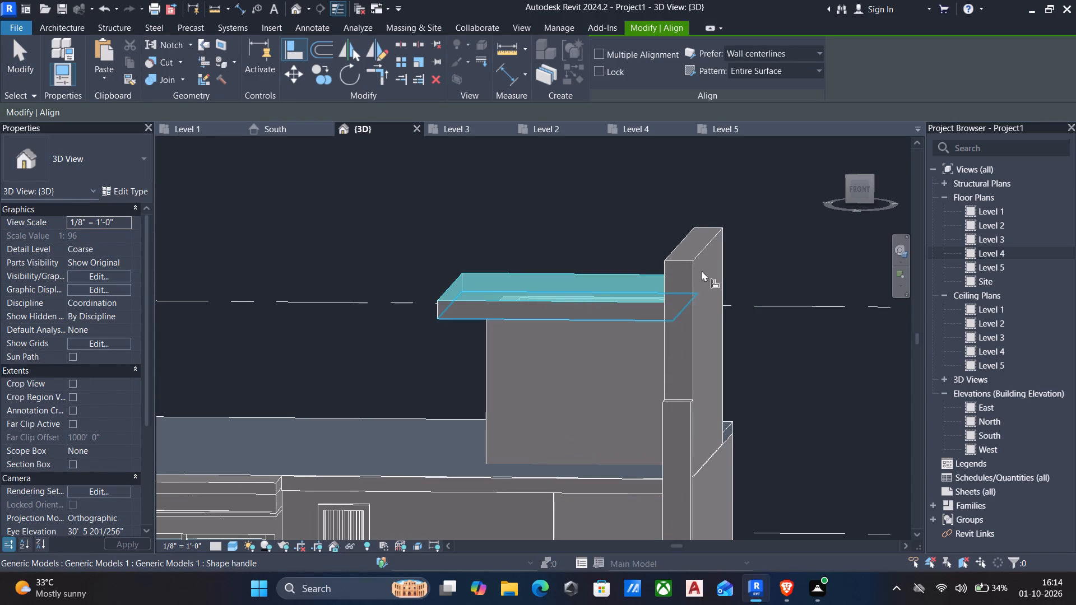
{"action": "left_click", "coordinate": [680, 254]}
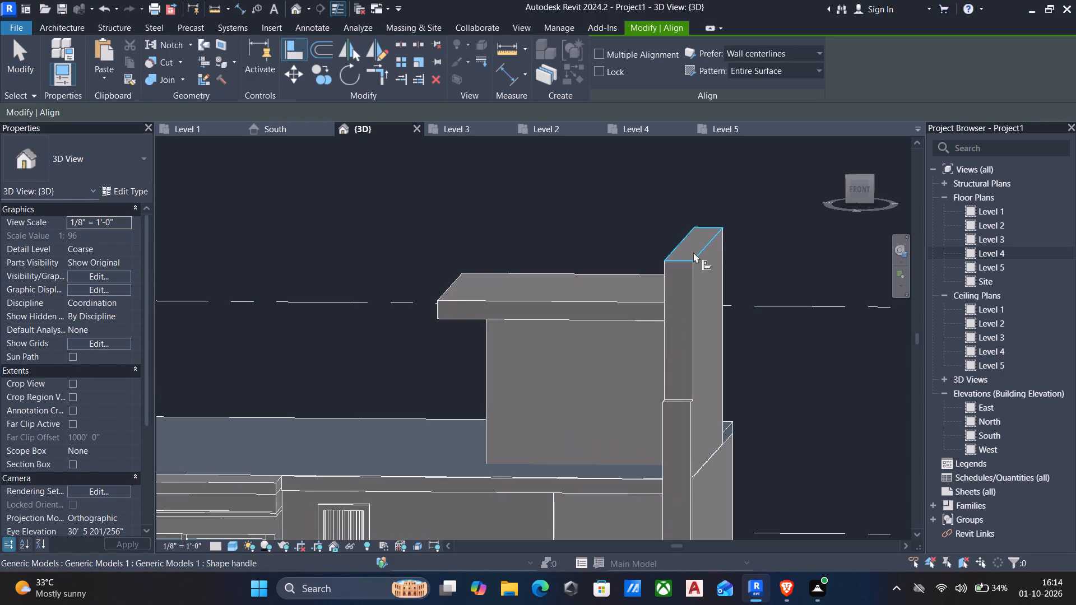
{"action": "left_click", "coordinate": [693, 252]}
{"action": "key", "text": "Escape"}
{"action": "type", "text": "al"}
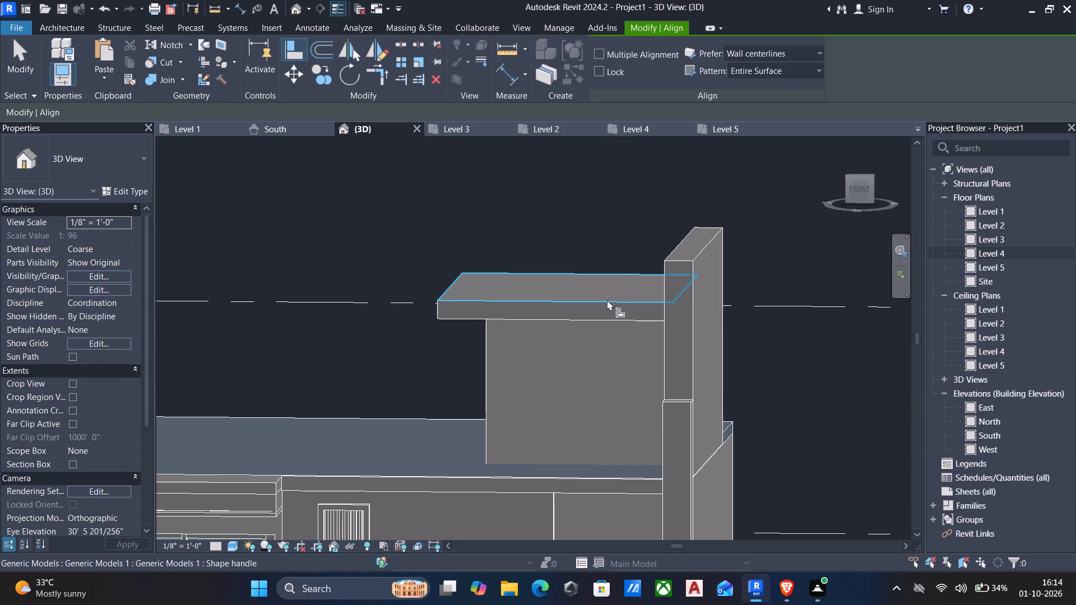
{"action": "left_click", "coordinate": [607, 300]}
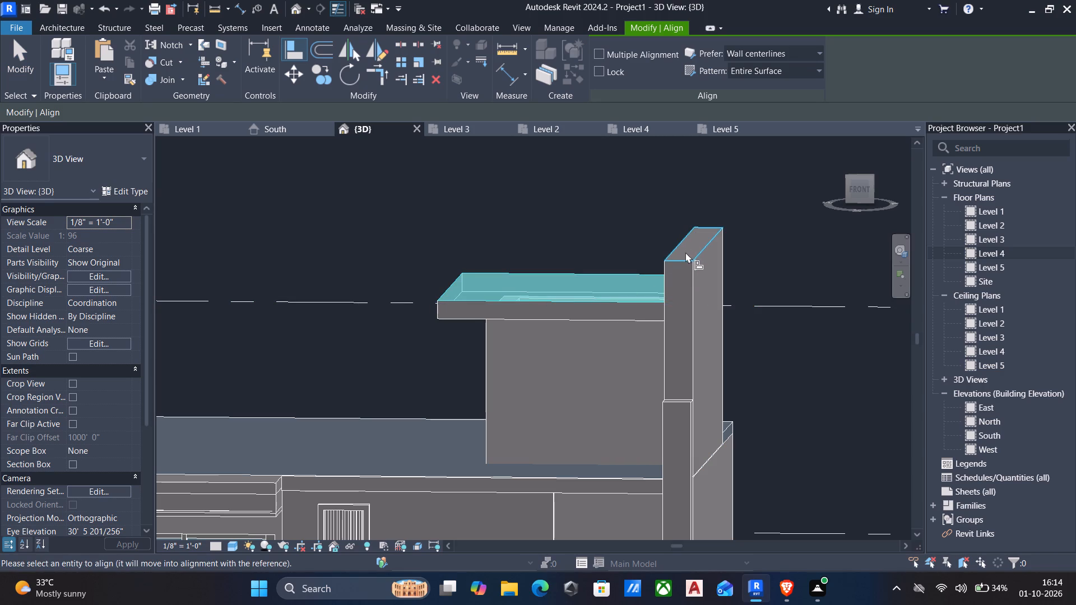
{"action": "left_click", "coordinate": [684, 257]}
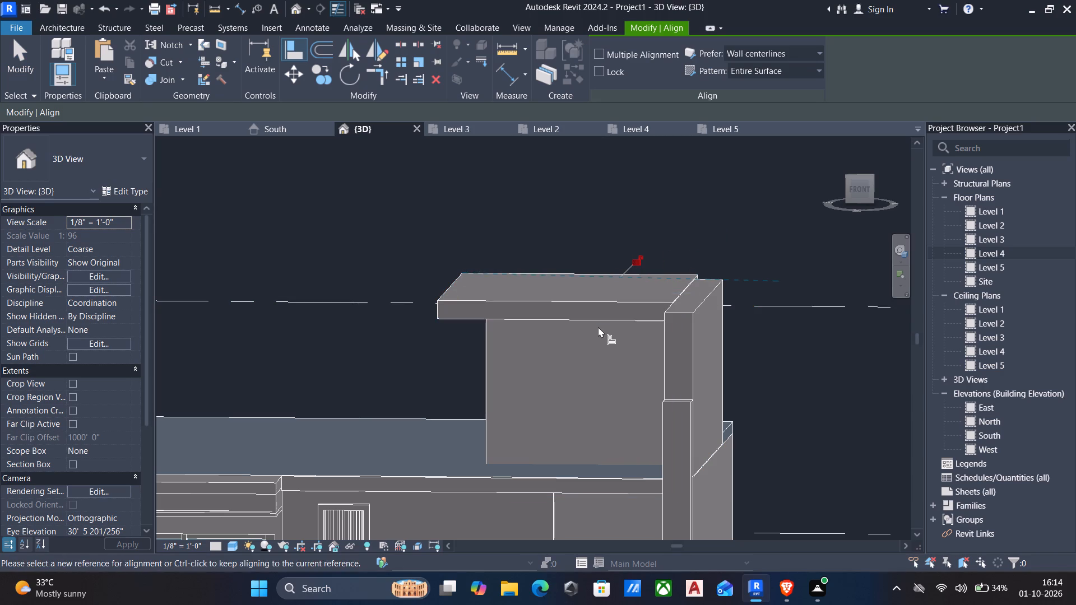
Align the rear end face of the tall panel with the rear face of the overhanging enclosure roof slab.
{"action": "middle_click_drag", "start_coordinate": [599, 329], "coordinate": [363, 359], "text": "shift"}
{"action": "middle_click_drag", "start_coordinate": [550, 320], "coordinate": [491, 335], "text": "shift"}
{"action": "left_click", "coordinate": [589, 306]}
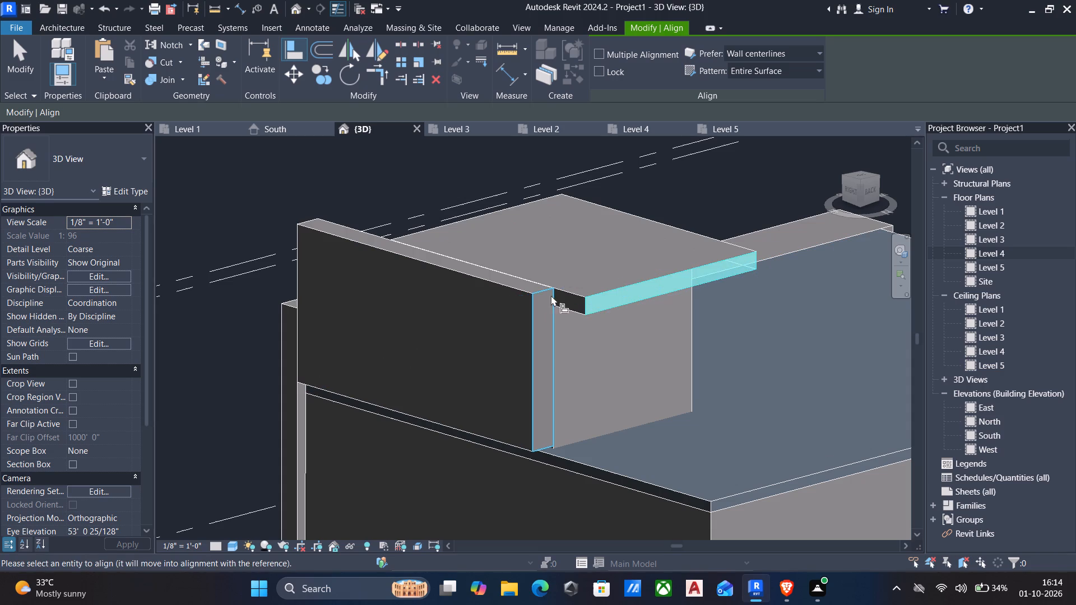
{"action": "left_click", "coordinate": [541, 293]}
{"action": "scroll", "coordinate": [555, 322], "scroll_direction": "down", "scroll_amount": 1}
{"action": "middle_click_drag", "start_coordinate": [568, 326], "coordinate": [764, 318], "text": "shift"}
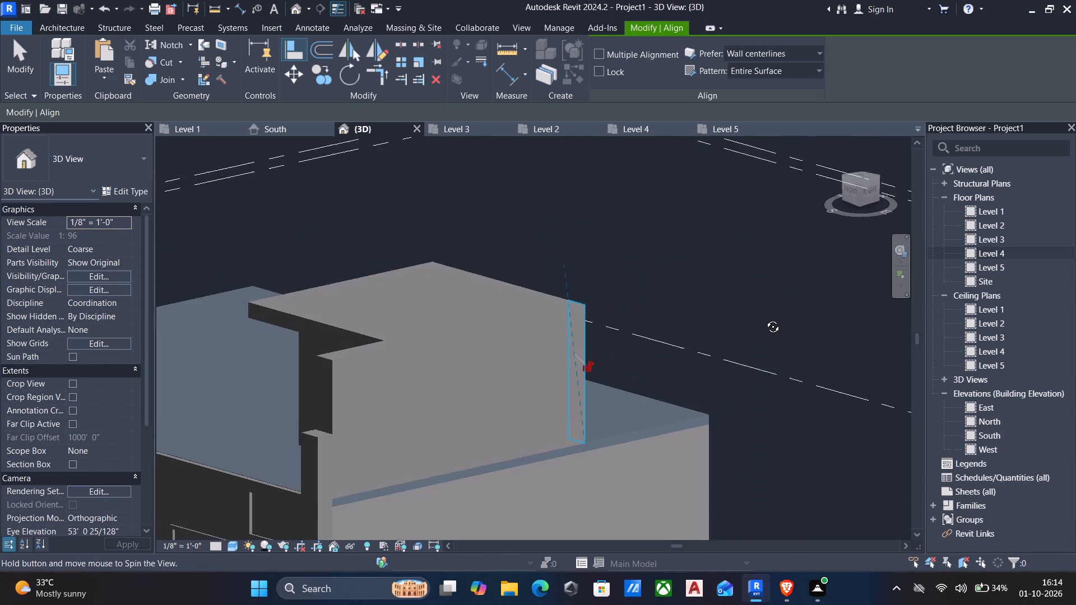
{"action": "middle_click_drag", "start_coordinate": [764, 318], "coordinate": [773, 311], "text": "shift"}
{"action": "scroll", "coordinate": [672, 346], "scroll_direction": "down", "scroll_amount": 2}
{"action": "middle_click_drag", "start_coordinate": [655, 362], "coordinate": [801, 358]}
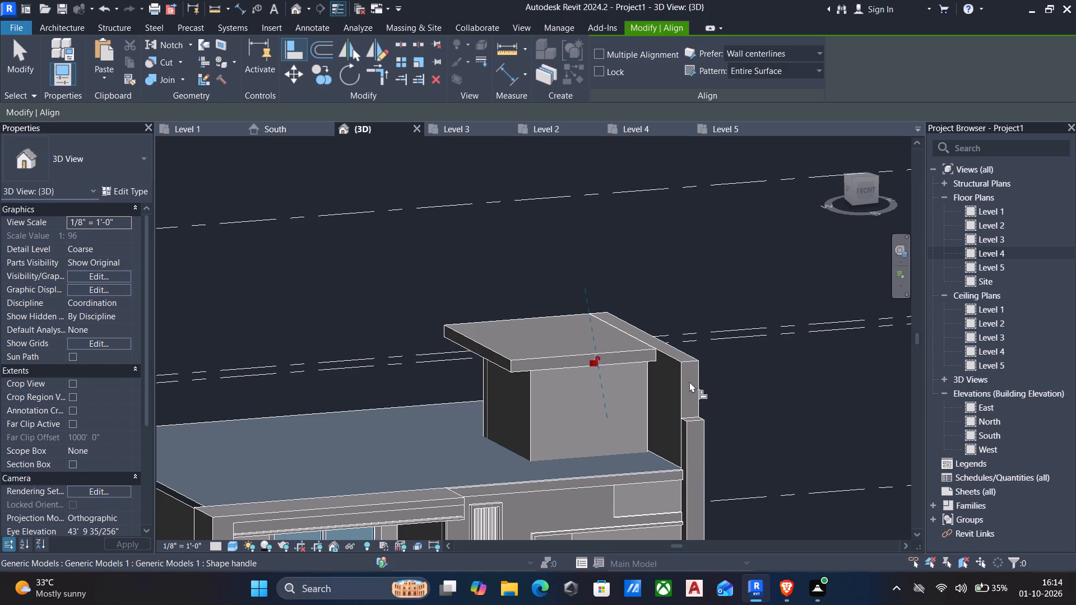
{"action": "key", "text": "Escape"}
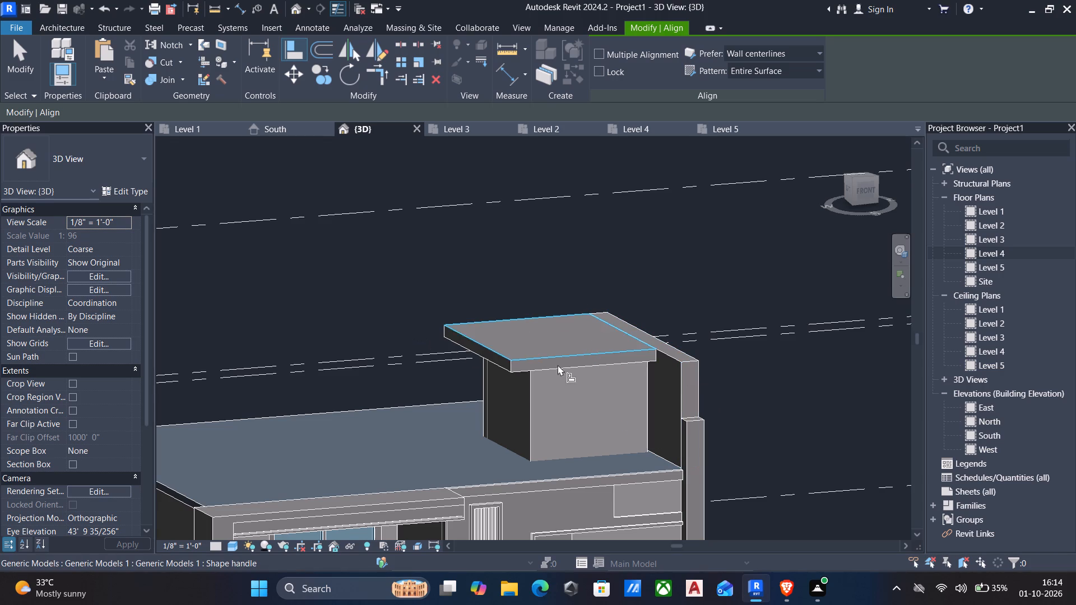
{"action": "key", "text": "Escape"}
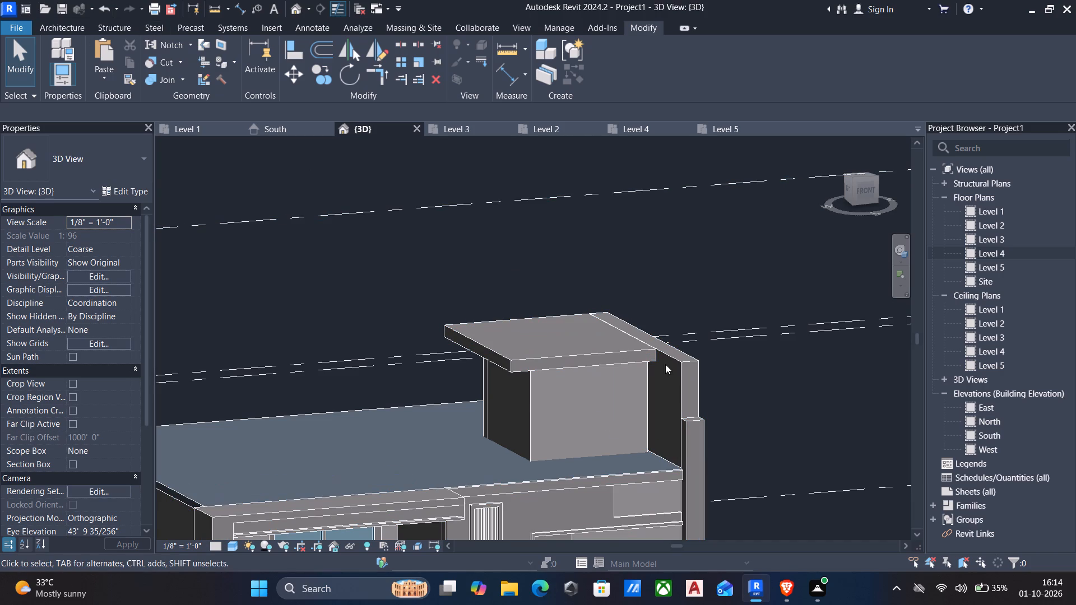
Reopen the facade model for in-place editing and start a new extrusion, bringing up the options for setting its work plane.
{"action": "left_click", "coordinate": [637, 348]}
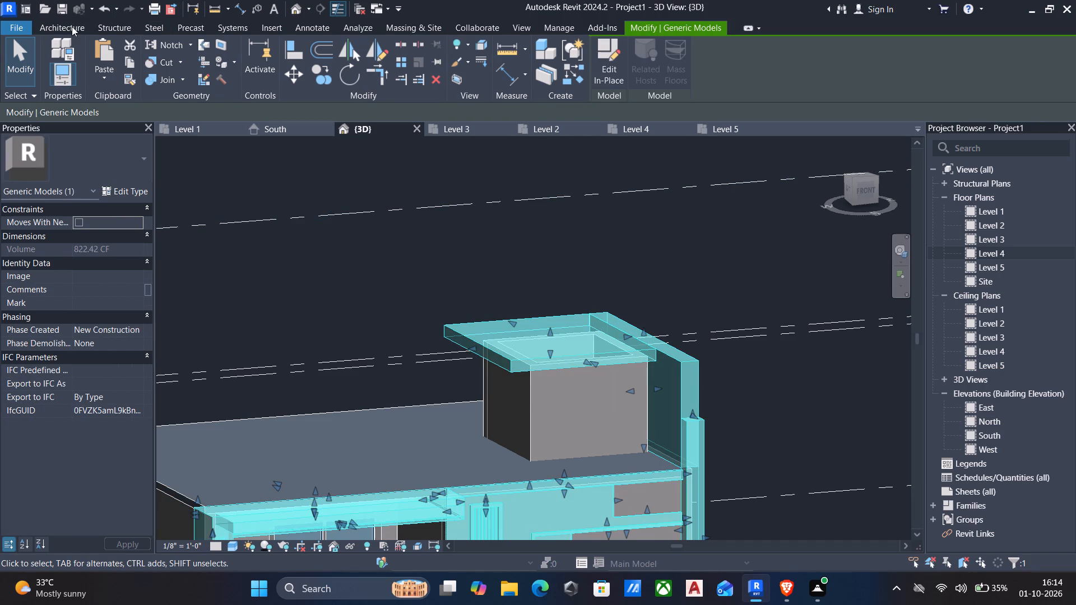
{"action": "left_click", "coordinate": [609, 58]}
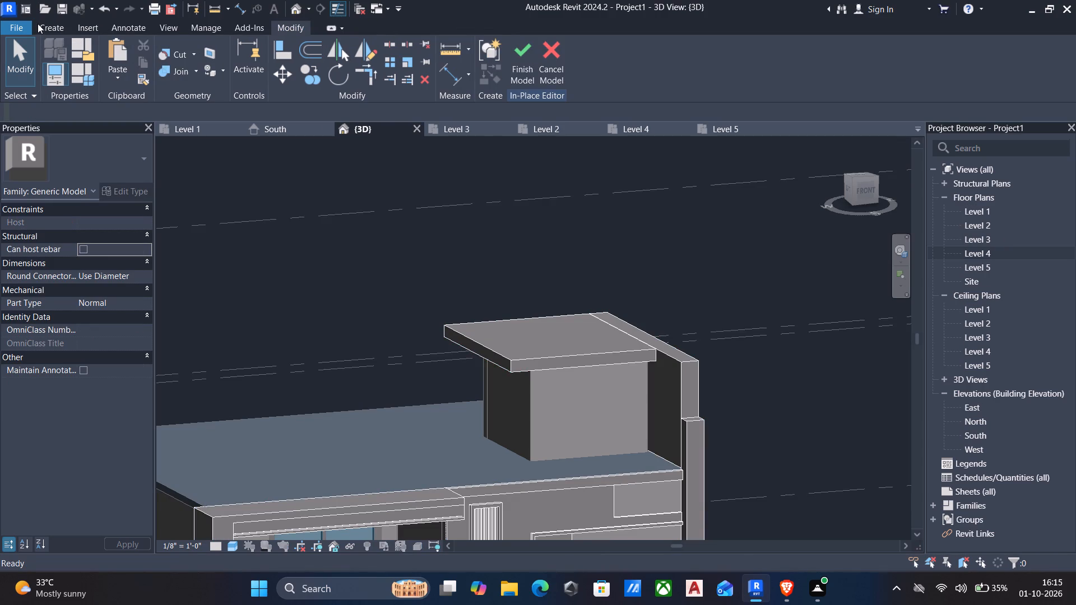
{"action": "left_click", "coordinate": [53, 31]}
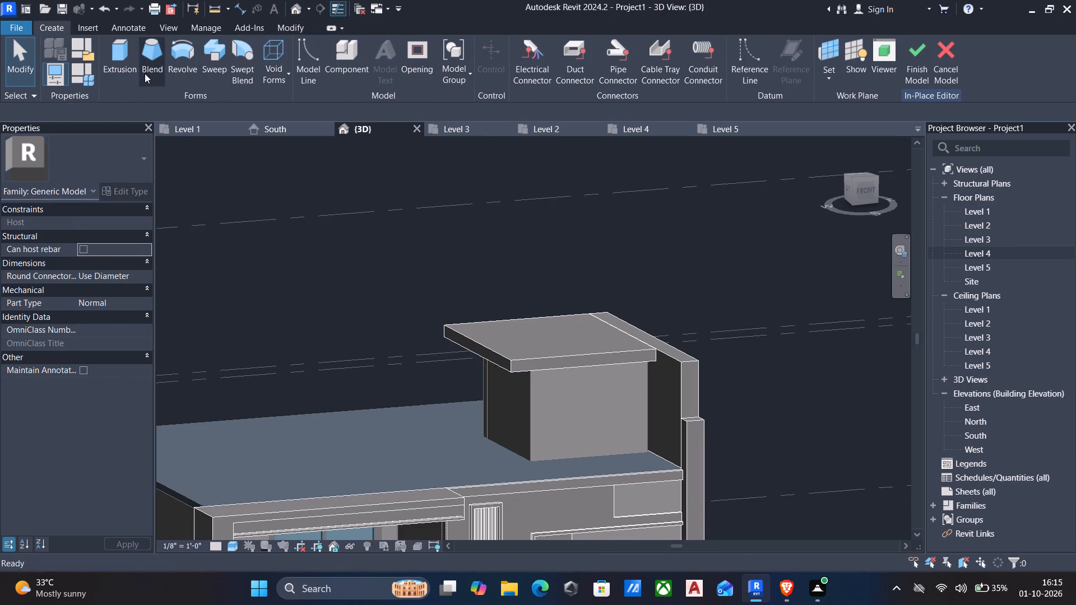
{"action": "left_click", "coordinate": [112, 55]}
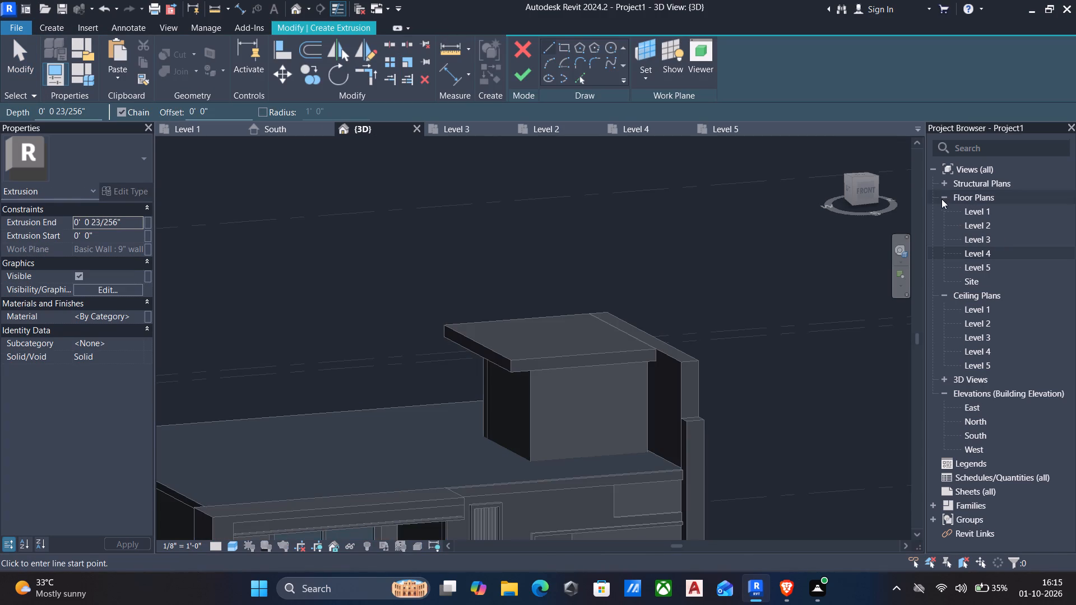
{"action": "left_click", "coordinate": [642, 83]}
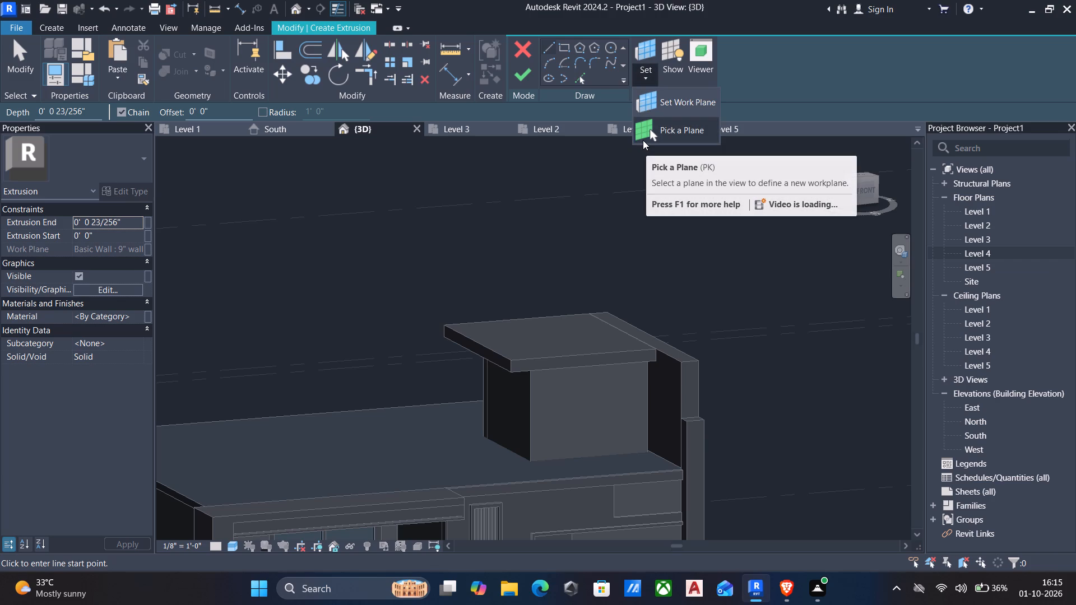